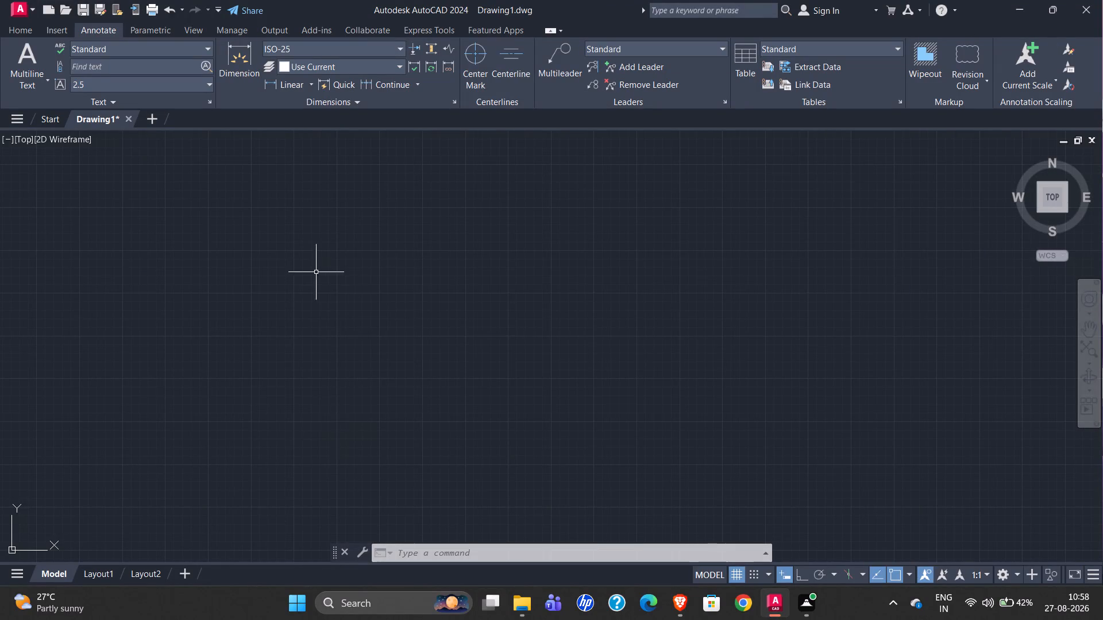
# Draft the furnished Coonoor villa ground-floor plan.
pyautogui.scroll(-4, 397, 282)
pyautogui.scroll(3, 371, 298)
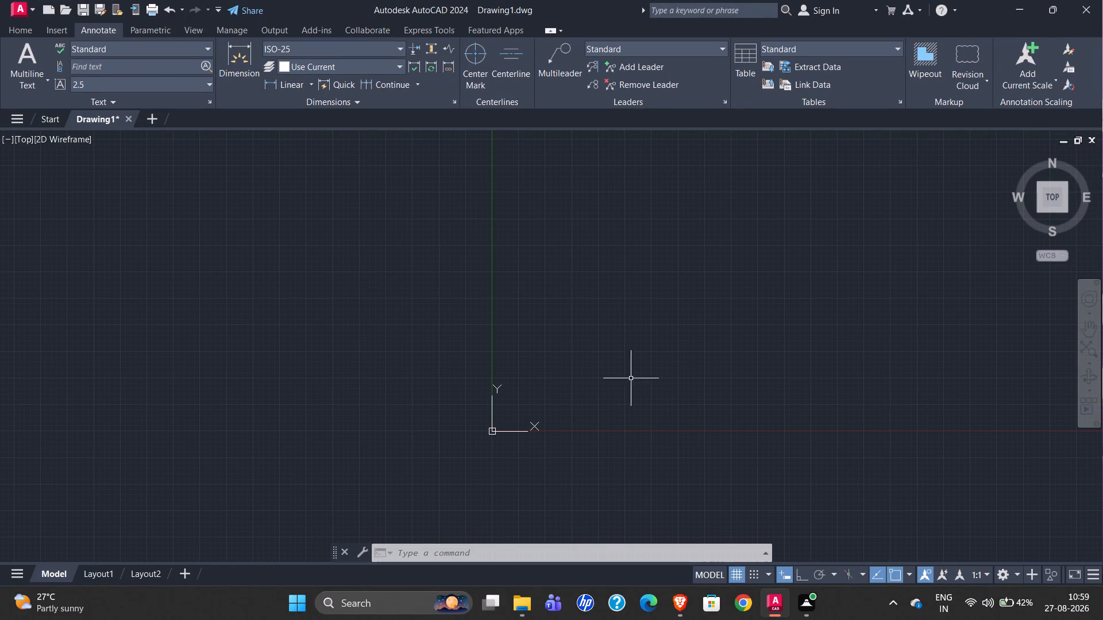
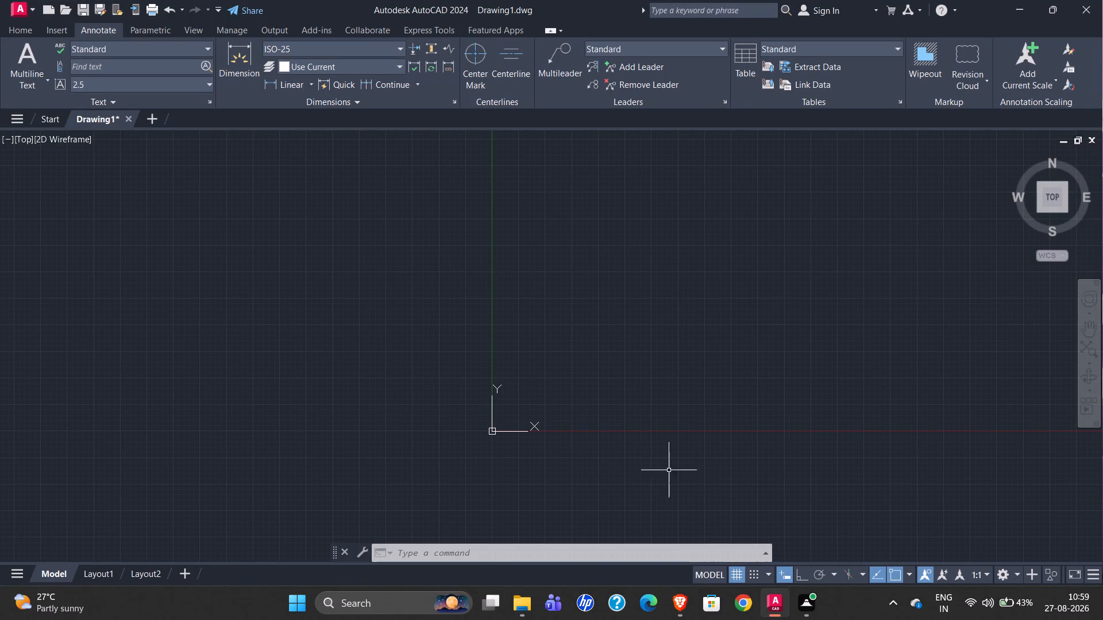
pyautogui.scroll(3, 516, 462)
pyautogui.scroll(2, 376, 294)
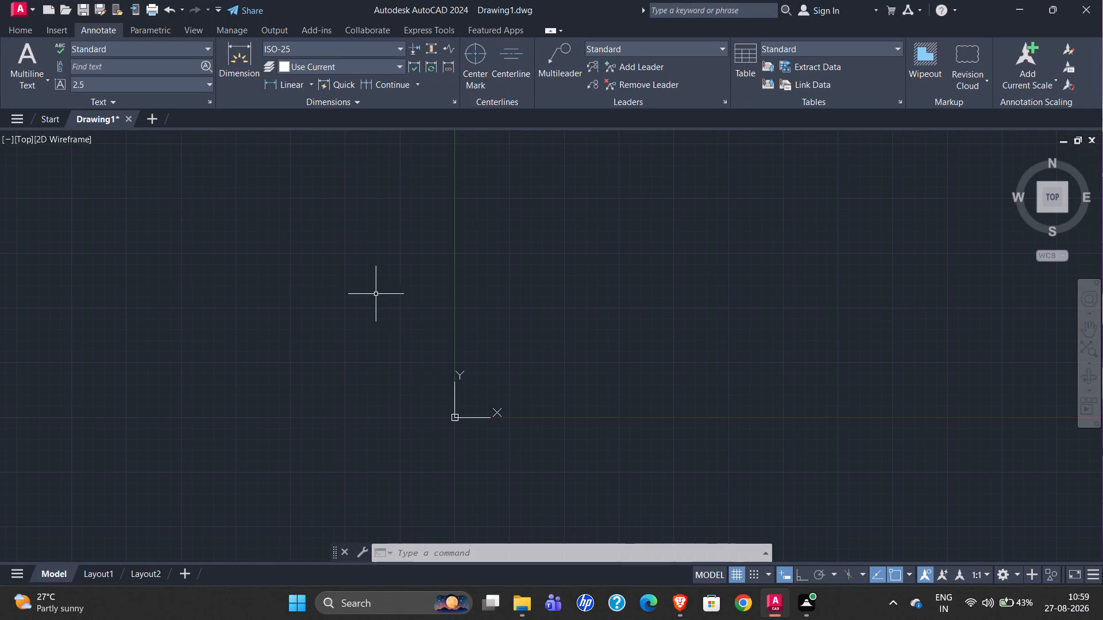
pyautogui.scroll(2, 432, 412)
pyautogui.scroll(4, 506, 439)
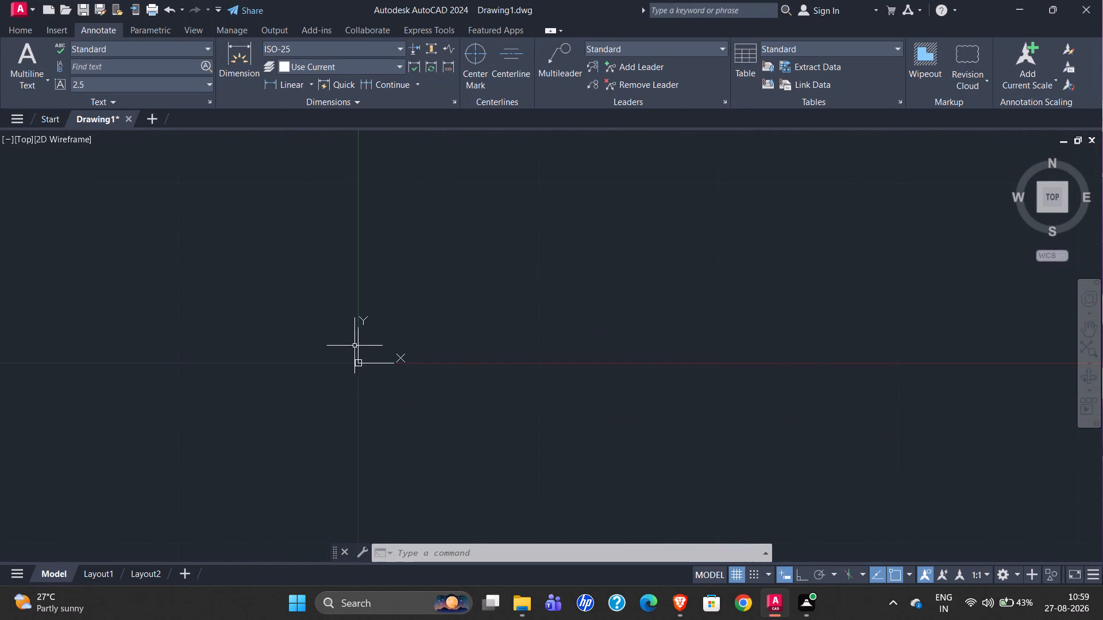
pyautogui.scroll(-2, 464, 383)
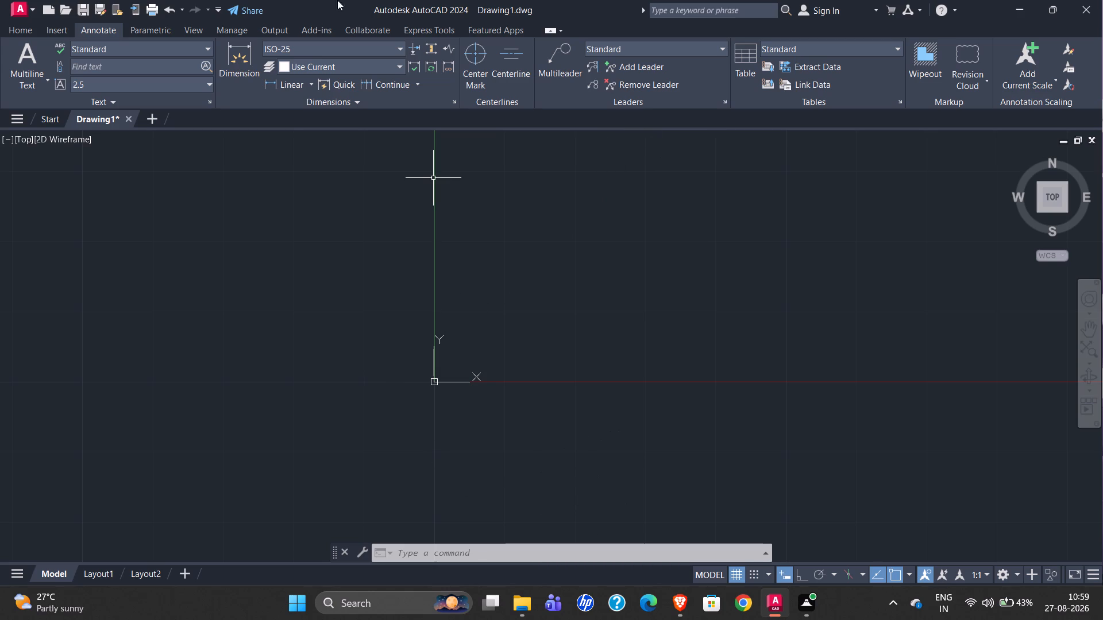
# Import page 1 of the COONOOR VILLA PDF at scale 1 and rotation 0, placing the sheet left of the origin.
pyautogui.click(63, 35)
pyautogui.click(524, 52)
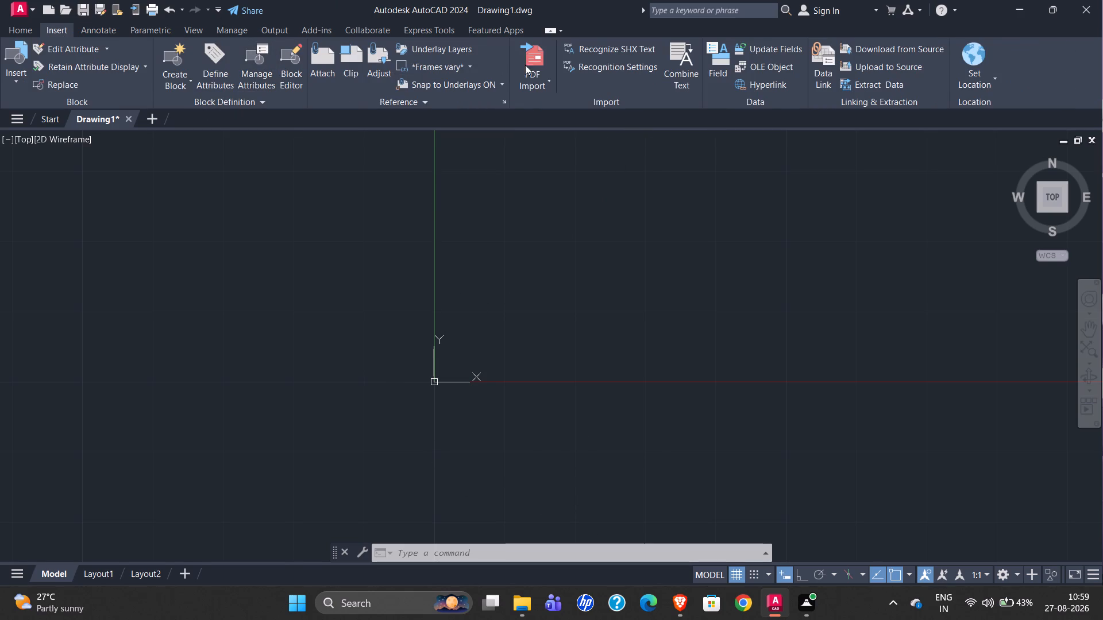
pyautogui.scroll(-6, 489, 292)
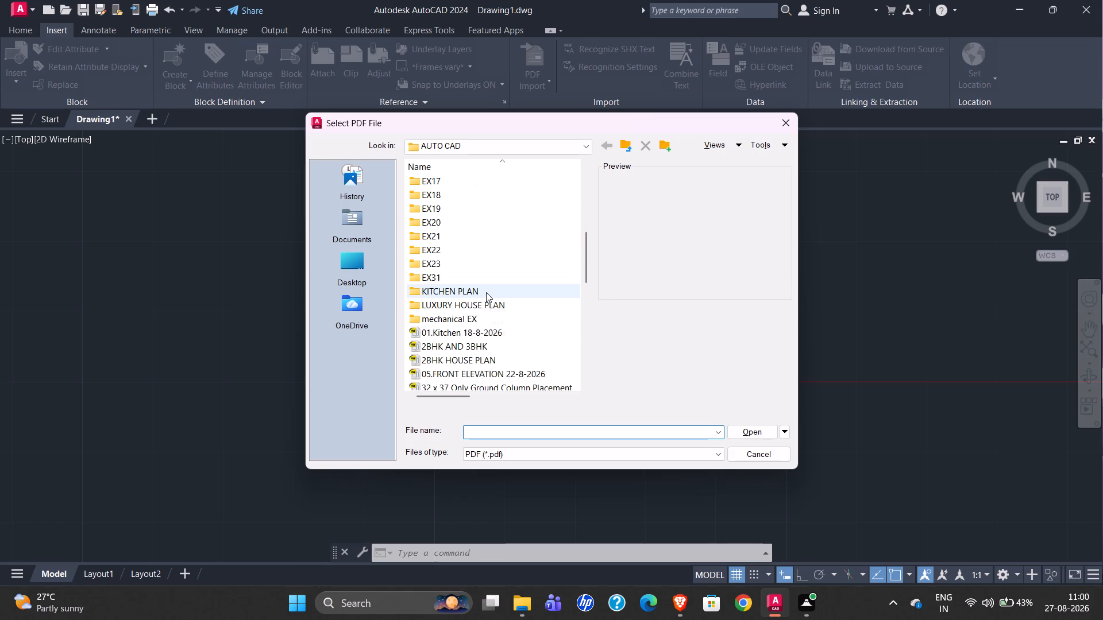
pyautogui.scroll(-3, 481, 340)
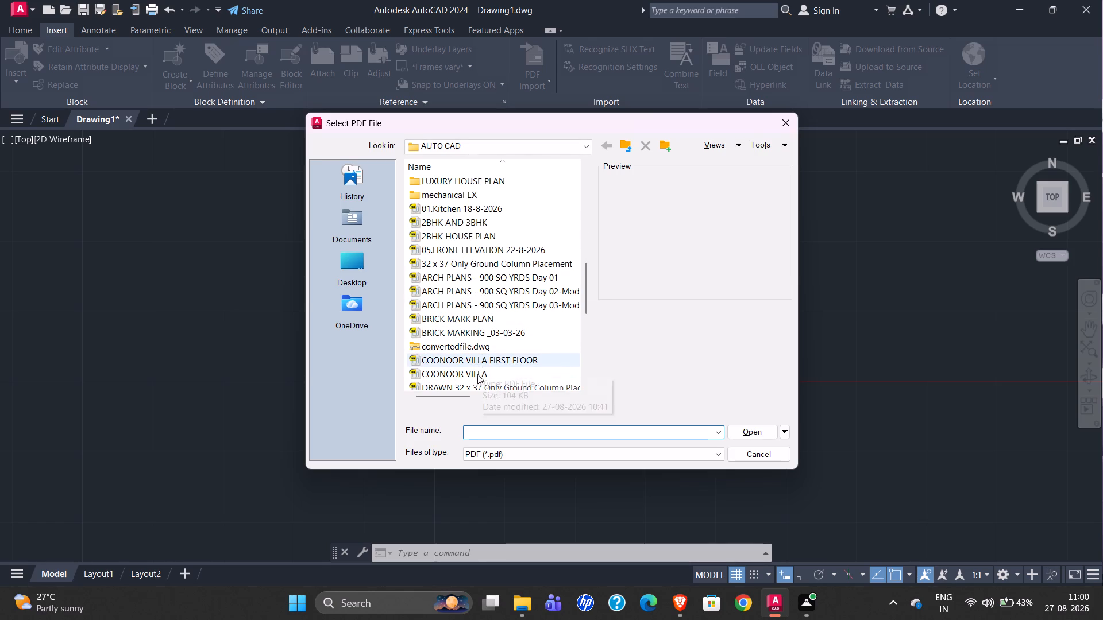
pyautogui.click(477, 375)
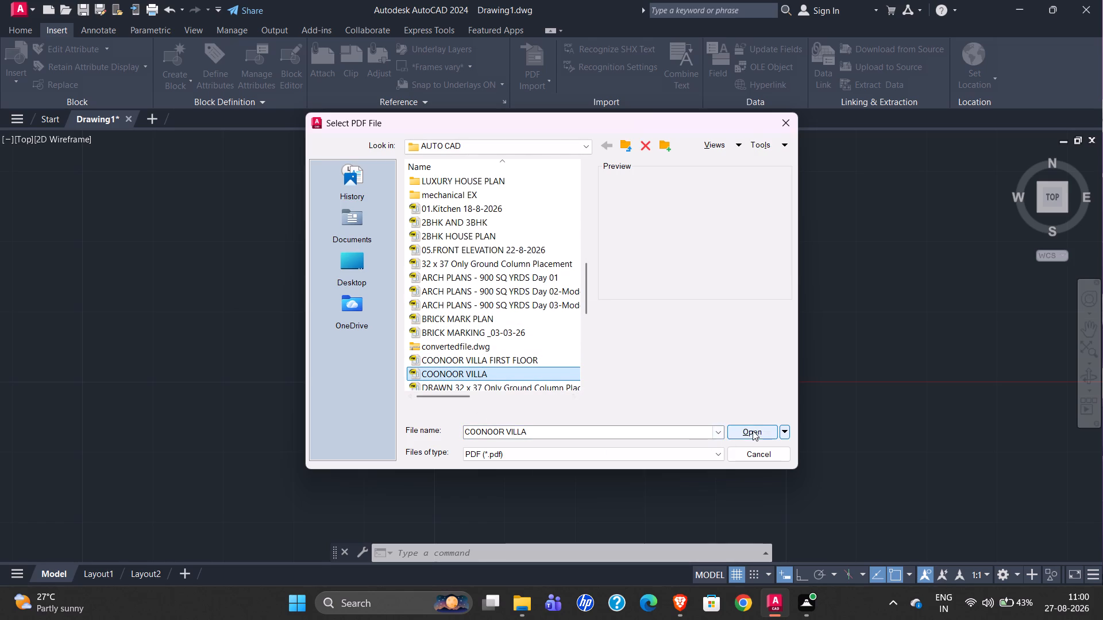
pyautogui.click(752, 431)
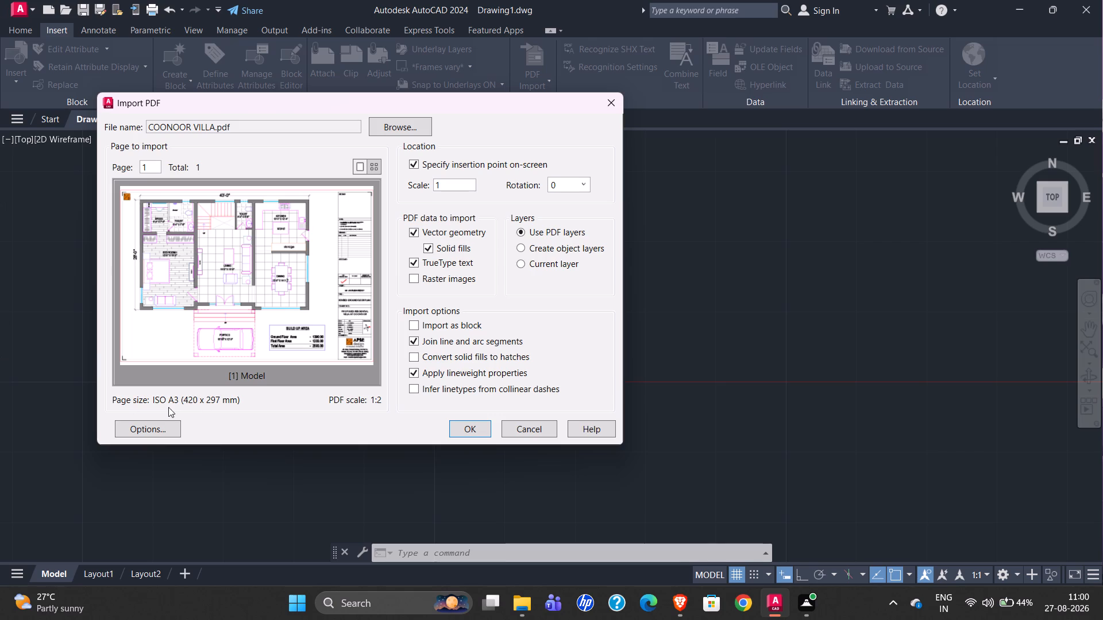
pyautogui.click(480, 427)
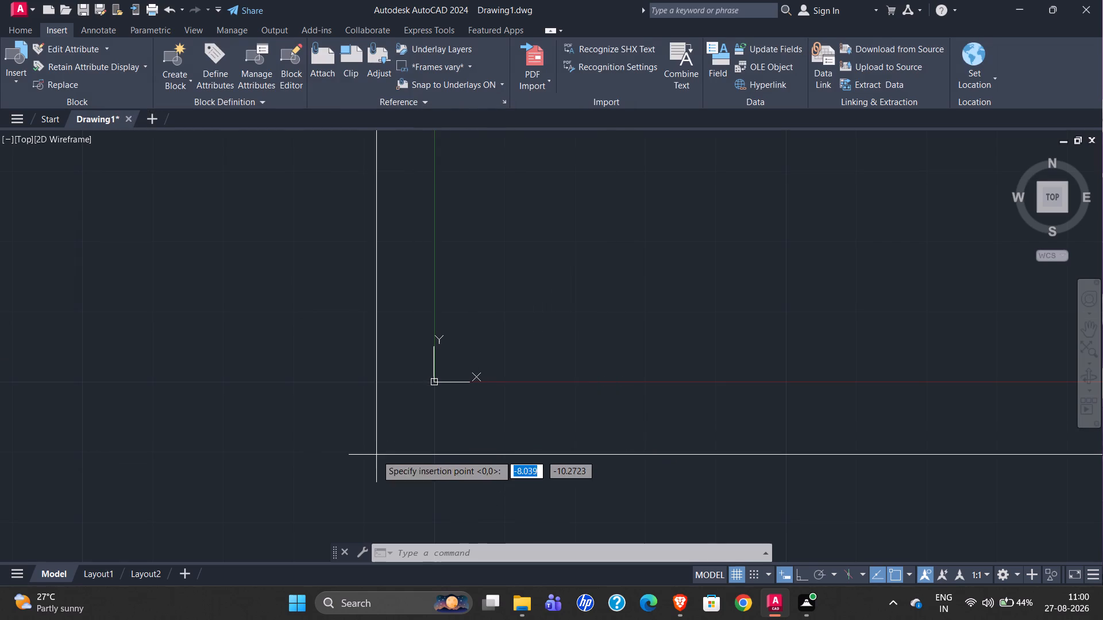
pyautogui.scroll(-4, 332, 451)
pyautogui.scroll(-4, 393, 457)
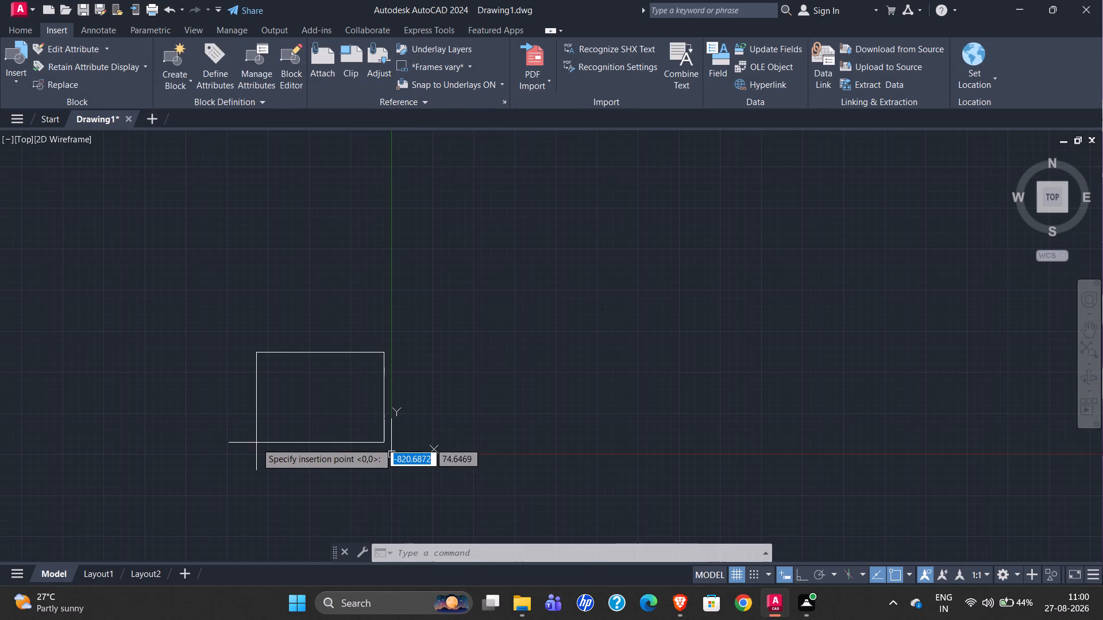
pyautogui.click(253, 452)
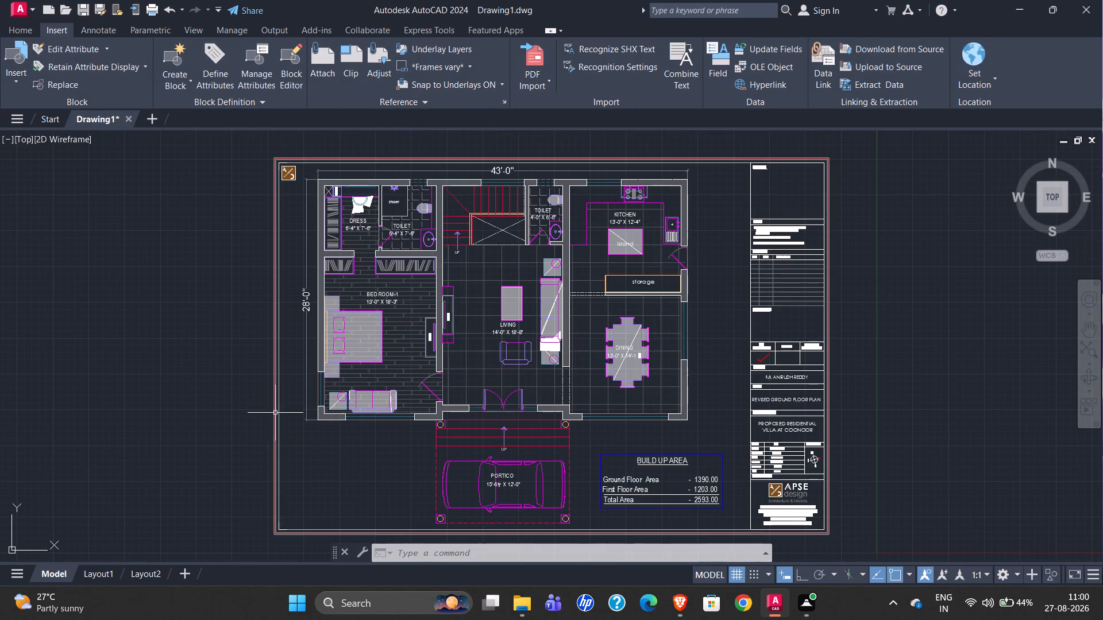
pyautogui.scroll(-1, 239, 365)
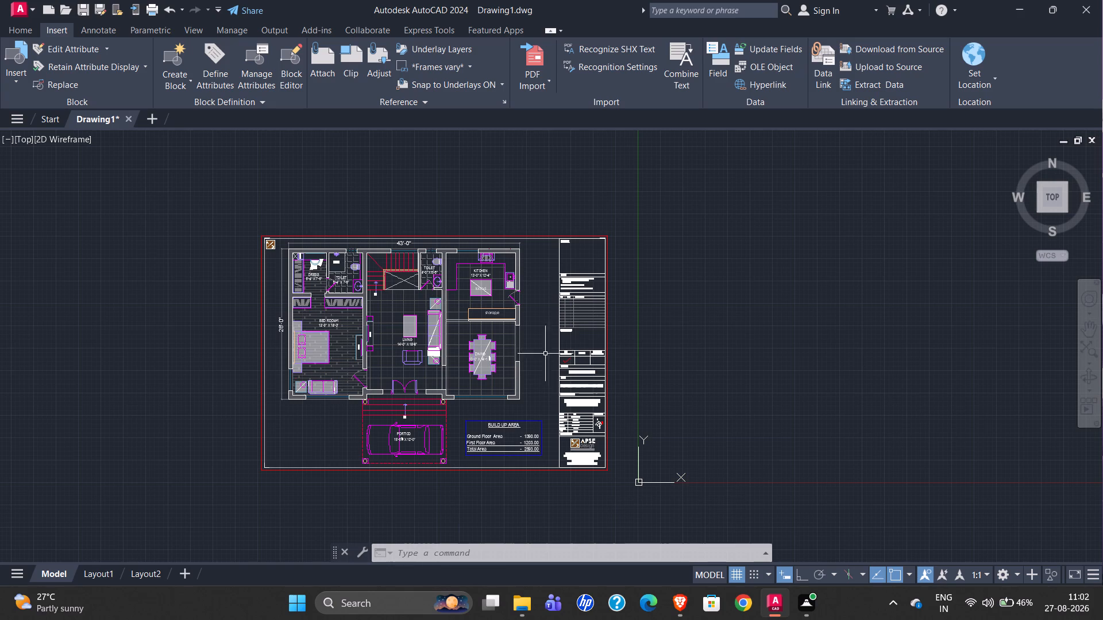
# Examine the imported sheet's title block and the BUILD UP AREA table.
pyautogui.click(14, 28)
pyautogui.scroll(2, 665, 379)
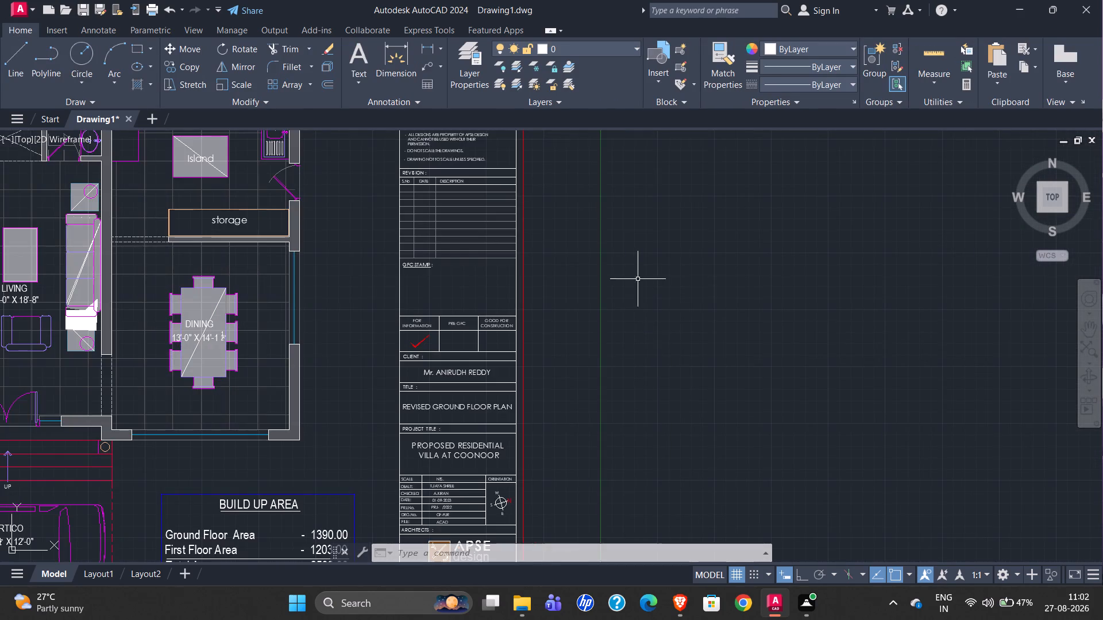
pyautogui.scroll(-2, 624, 278)
pyautogui.scroll(3, 617, 304)
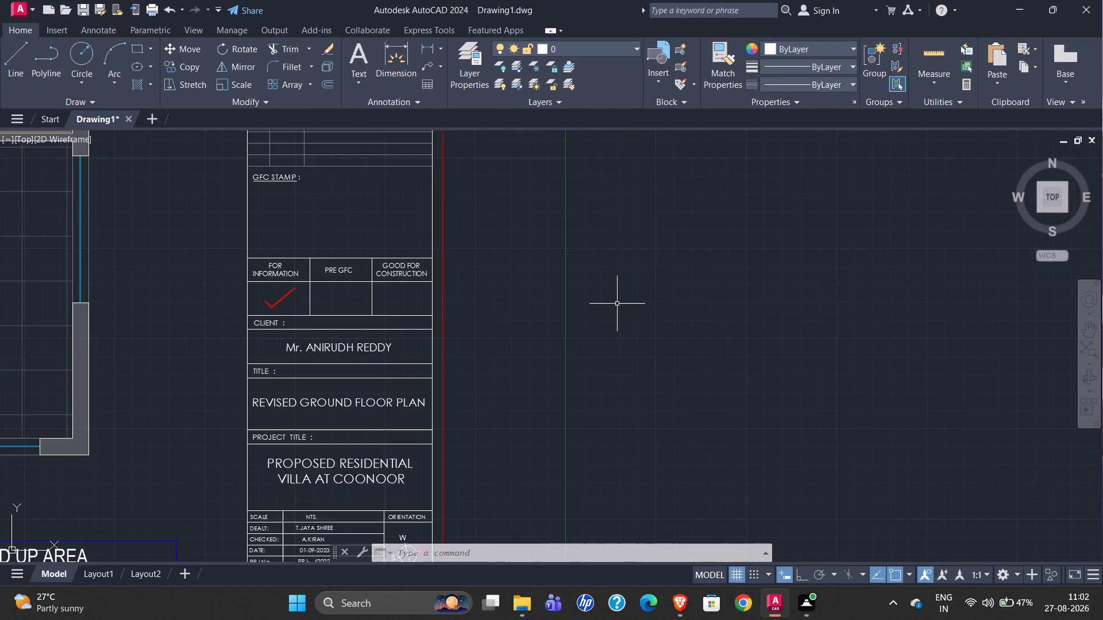
pyautogui.scroll(-2, 581, 207)
pyautogui.scroll(3, 332, 370)
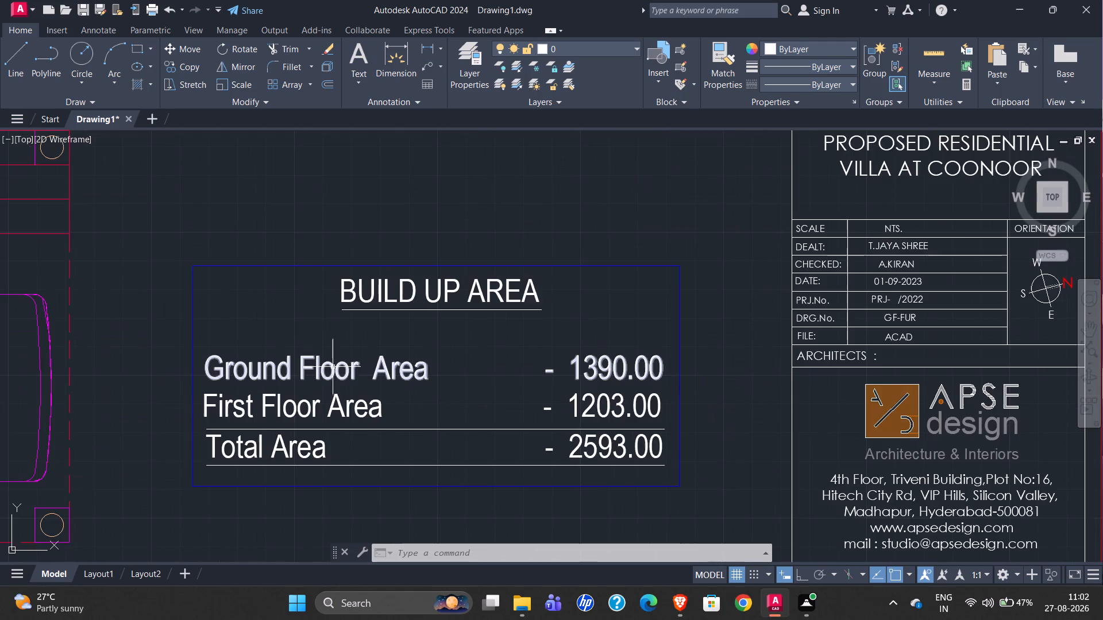
pyautogui.scroll(-4, 329, 367)
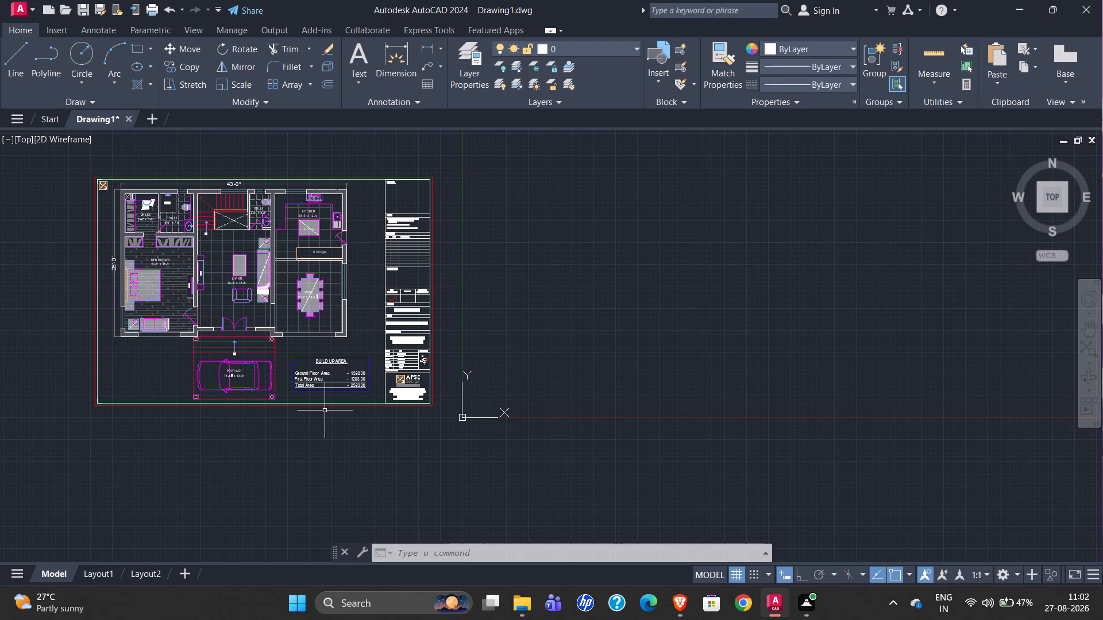
# Examine the title block's note, revision table, GFC stamp, issue status and client sections.
pyautogui.scroll(3, 399, 237)
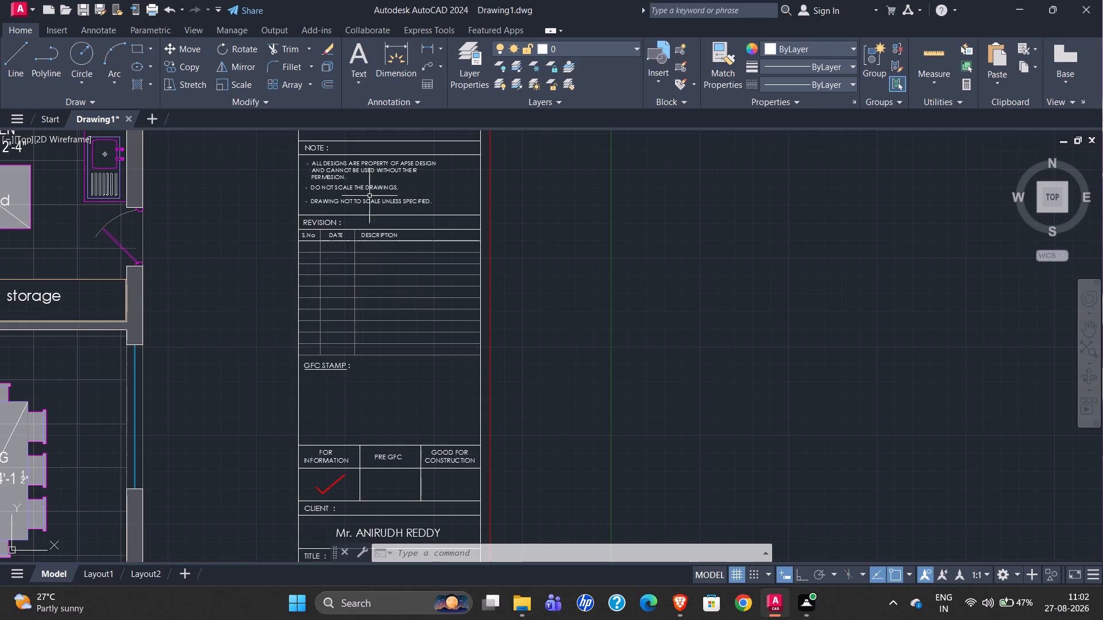
pyautogui.scroll(3, 356, 243)
pyautogui.scroll(-2, 318, 241)
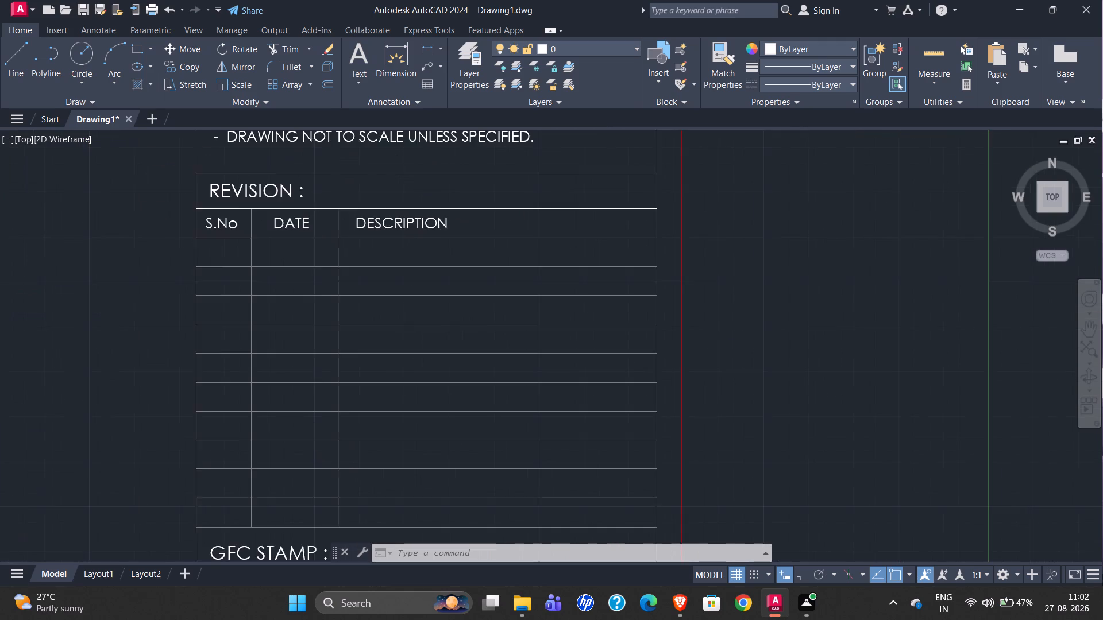
pyautogui.scroll(-1, 318, 241)
pyautogui.scroll(4, 291, 394)
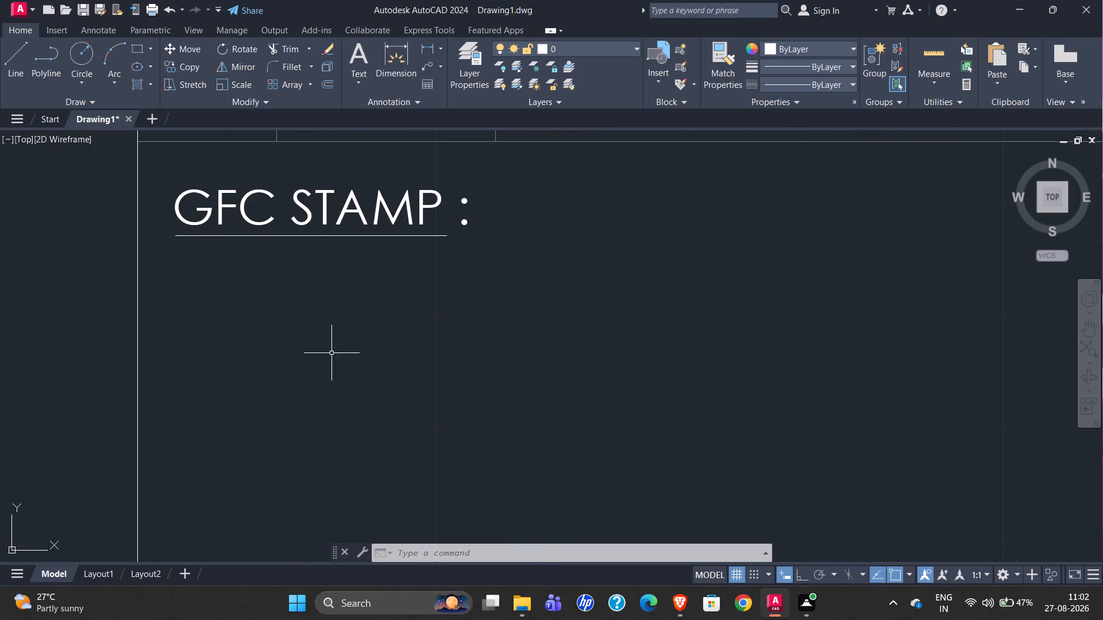
pyautogui.scroll(-4, 358, 288)
pyautogui.scroll(2, 343, 403)
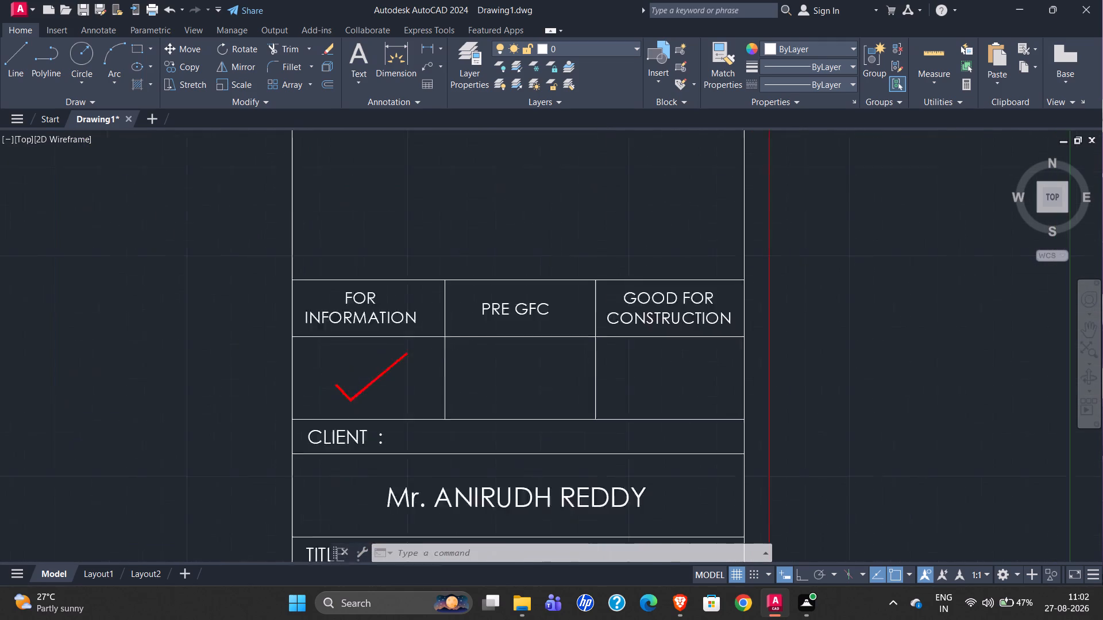
pyautogui.scroll(1, 343, 402)
pyautogui.scroll(-2, 365, 308)
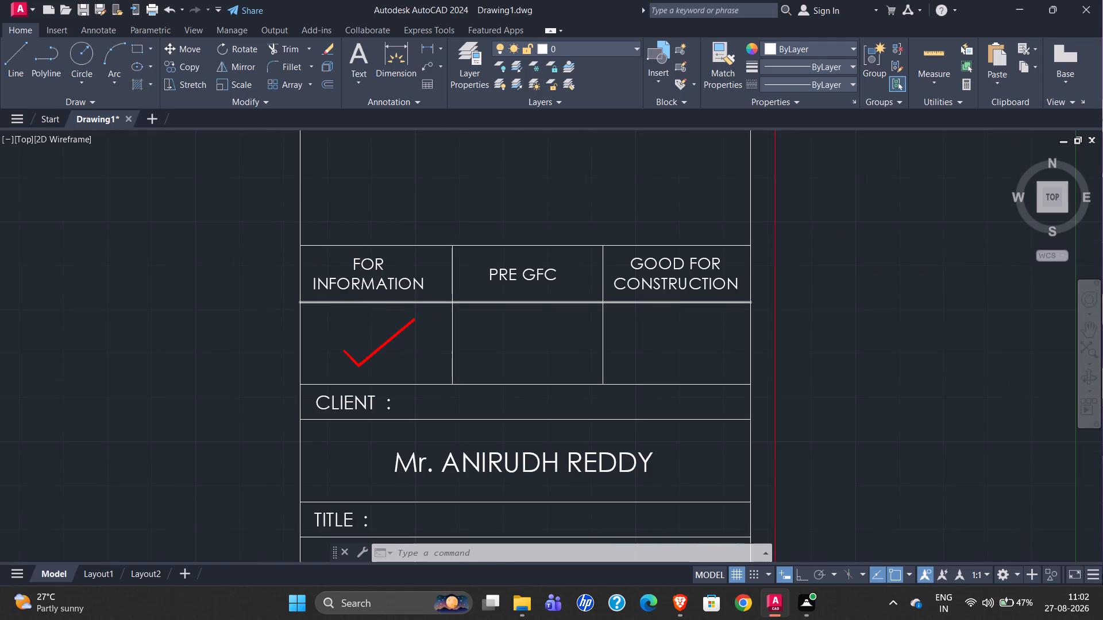
pyautogui.scroll(-1, 356, 308)
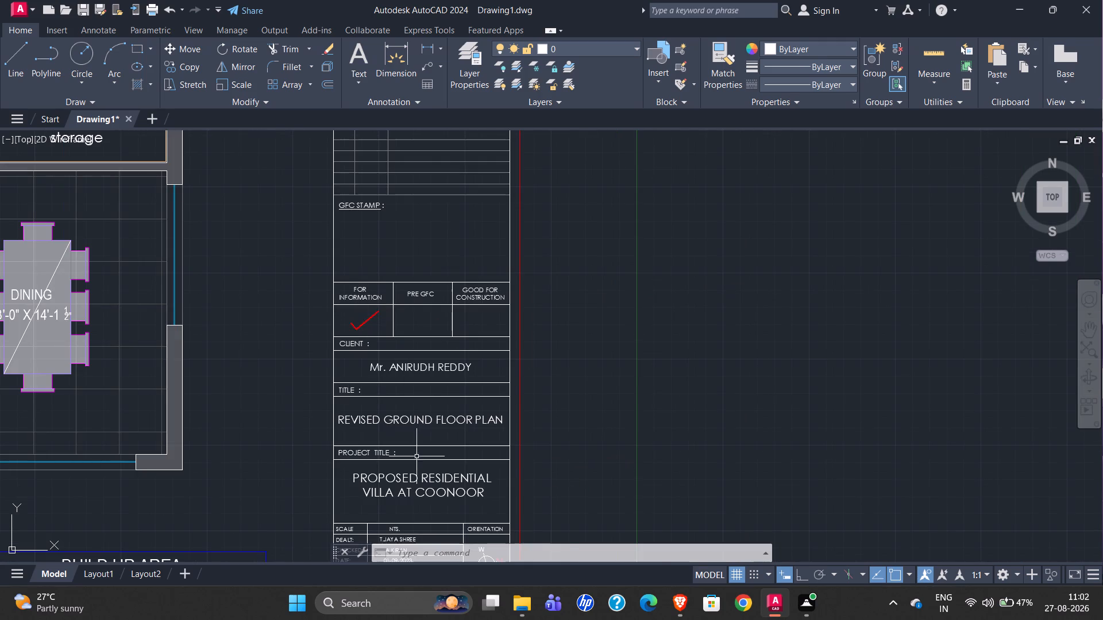
# Examine the title block's drawing title, project title, scale and drawing details, orientation symbol and architects section.
pyautogui.scroll(3, 410, 465)
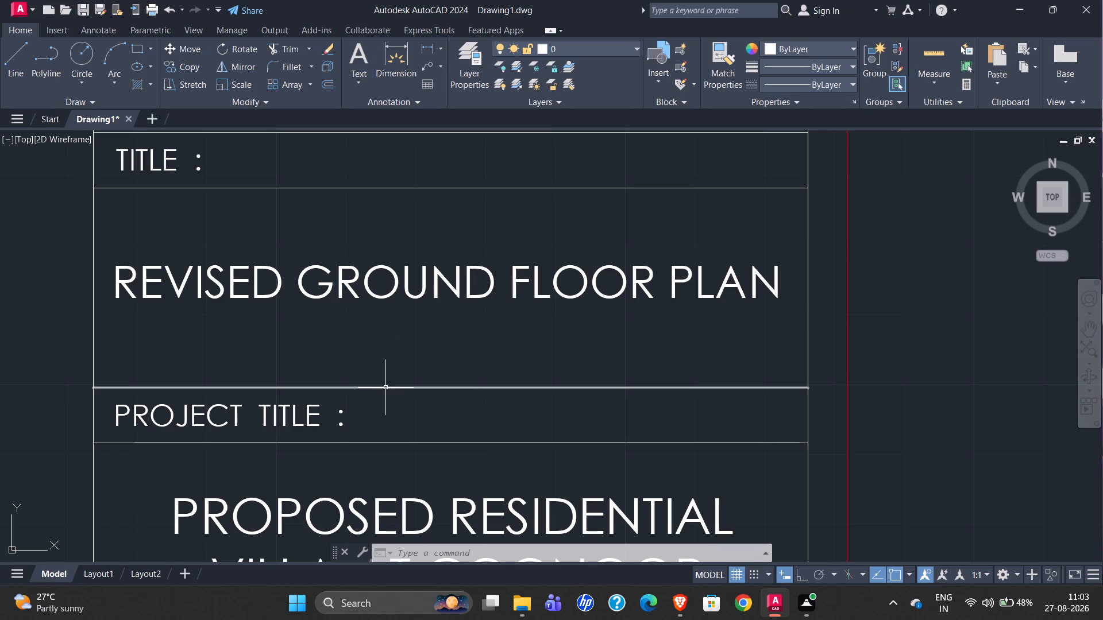
pyautogui.scroll(-1, 388, 387)
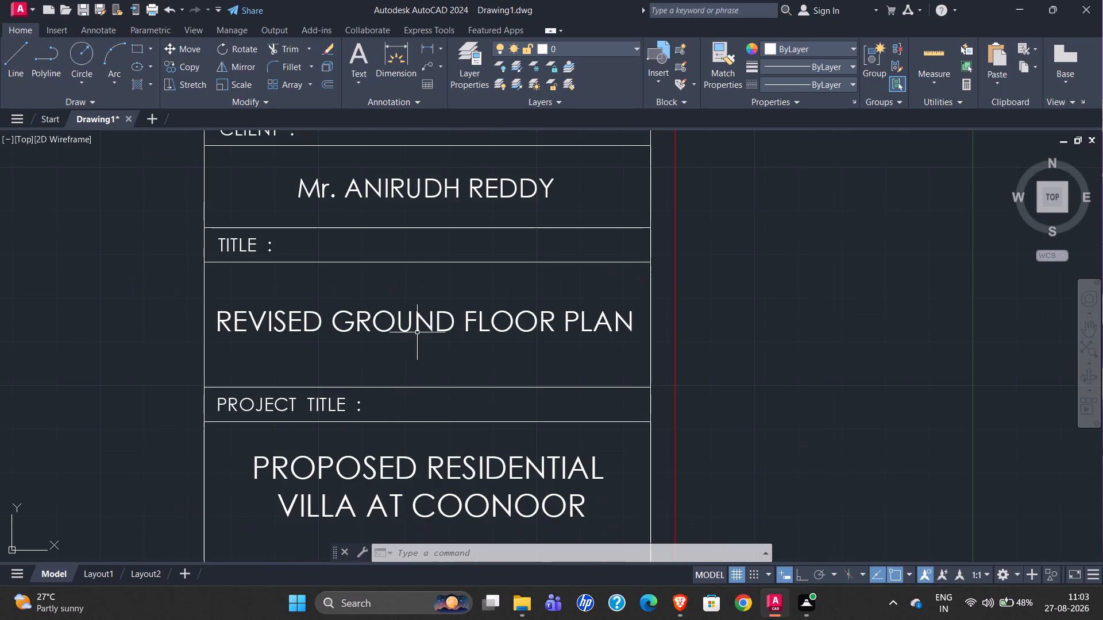
pyautogui.scroll(-1, 417, 330)
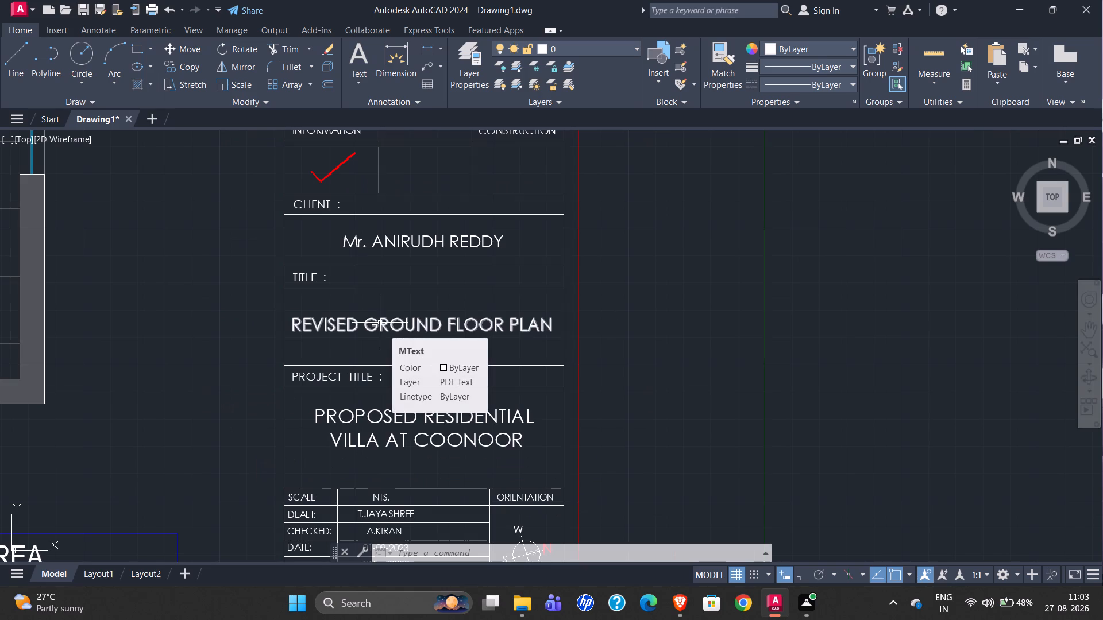
pyautogui.scroll(-1, 375, 326)
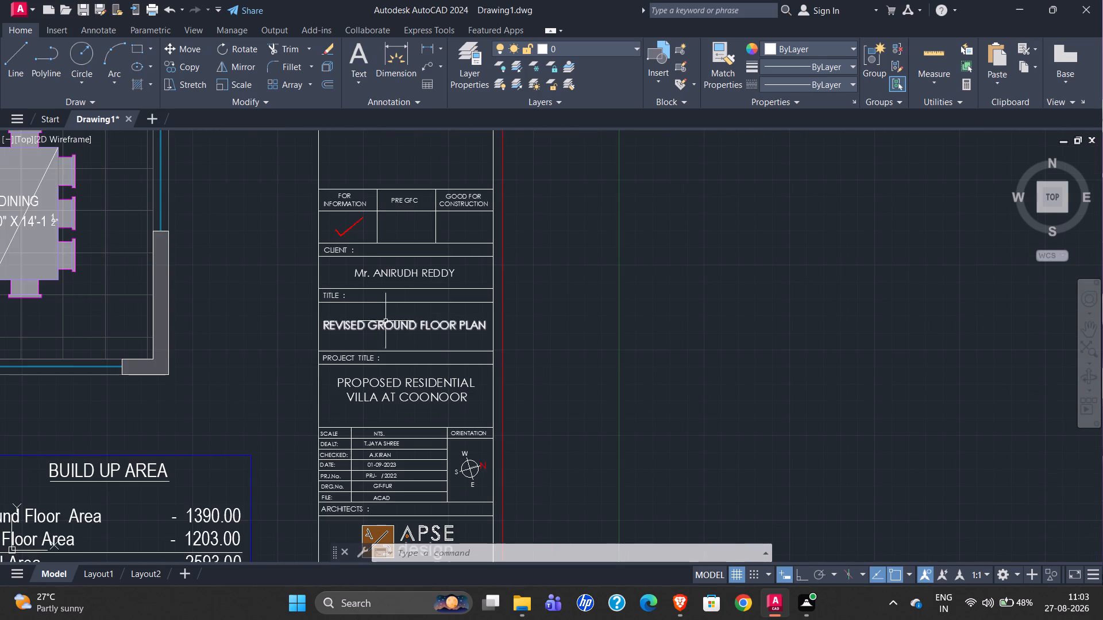
pyautogui.scroll(-1, 477, 294)
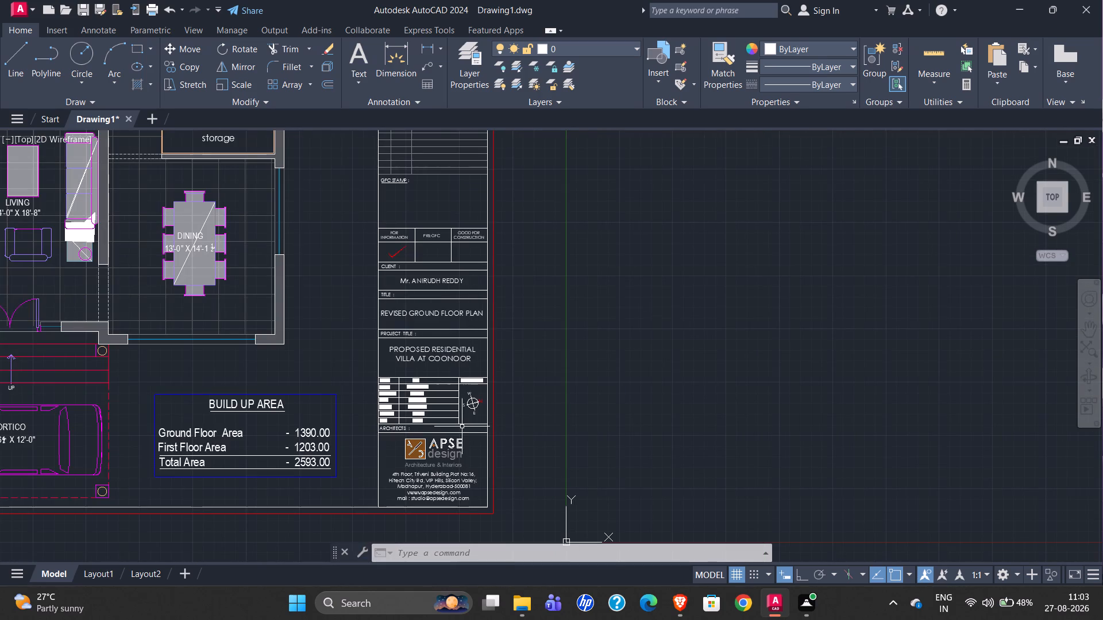
pyautogui.scroll(4, 457, 427)
pyautogui.scroll(-1, 449, 420)
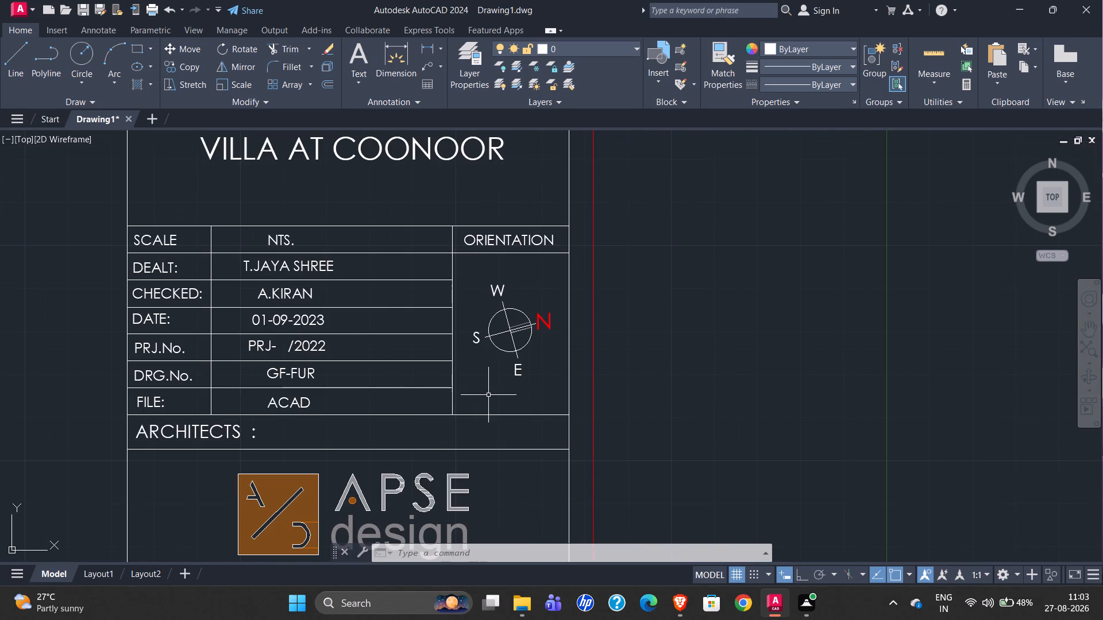
pyautogui.scroll(-2, 480, 392)
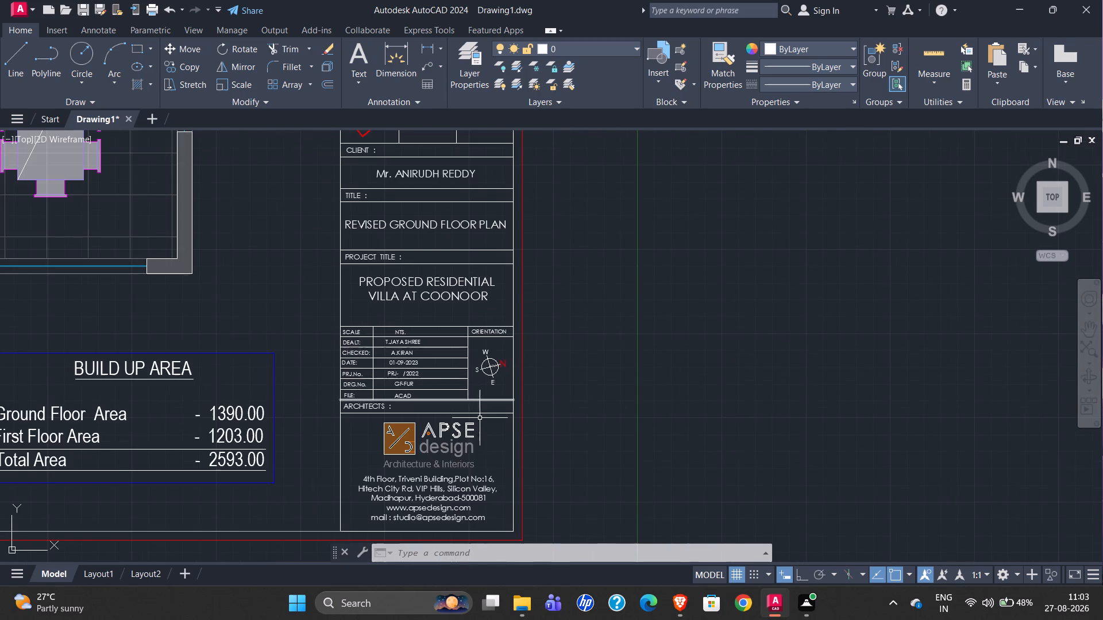
pyautogui.scroll(3, 423, 466)
pyautogui.scroll(-1, 333, 440)
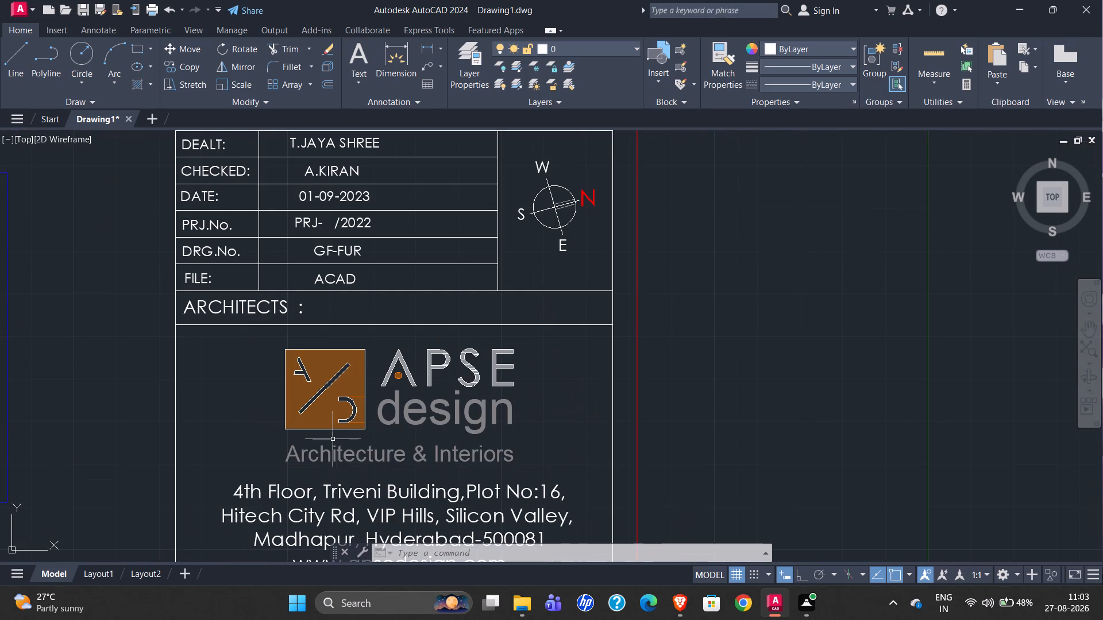
pyautogui.scroll(-2, 387, 420)
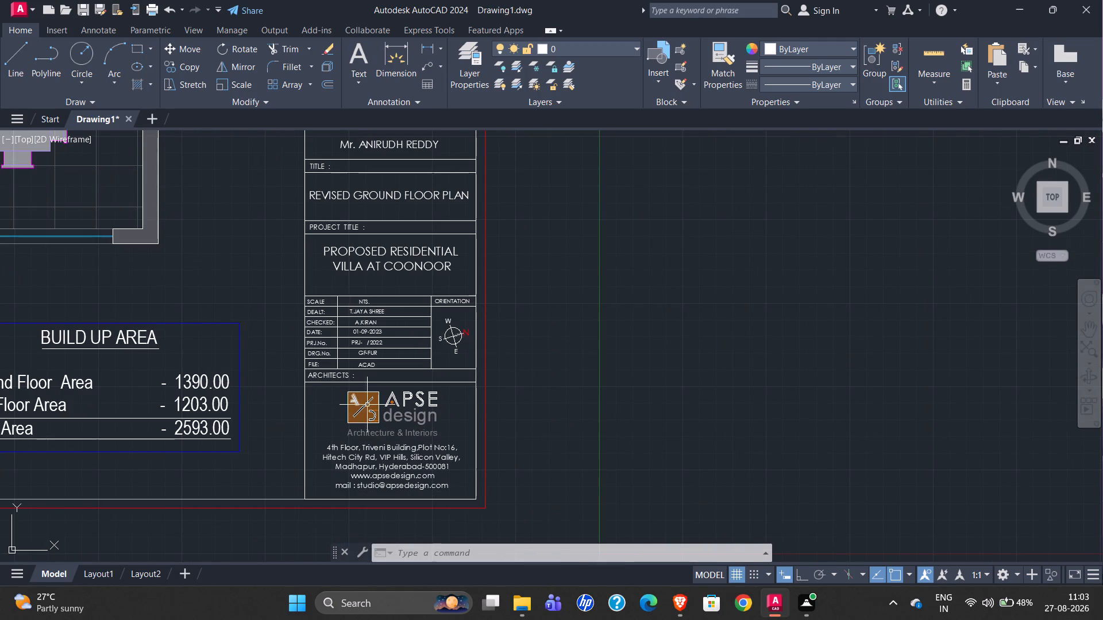
pyautogui.scroll(3, 334, 424)
pyautogui.scroll(-4, 397, 375)
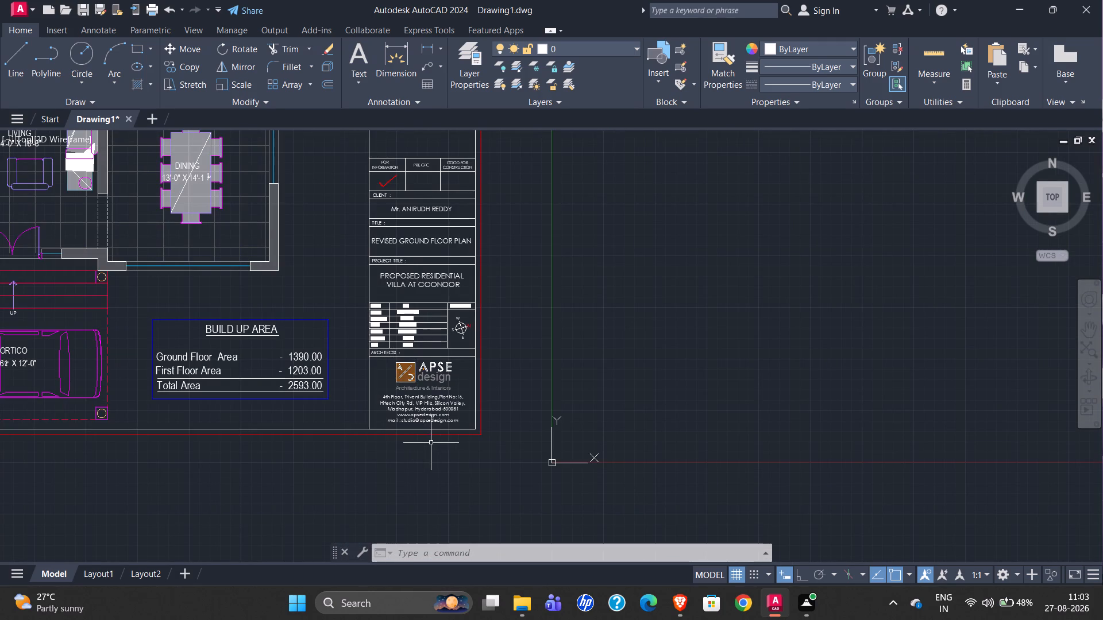
pyautogui.scroll(-2, 431, 442)
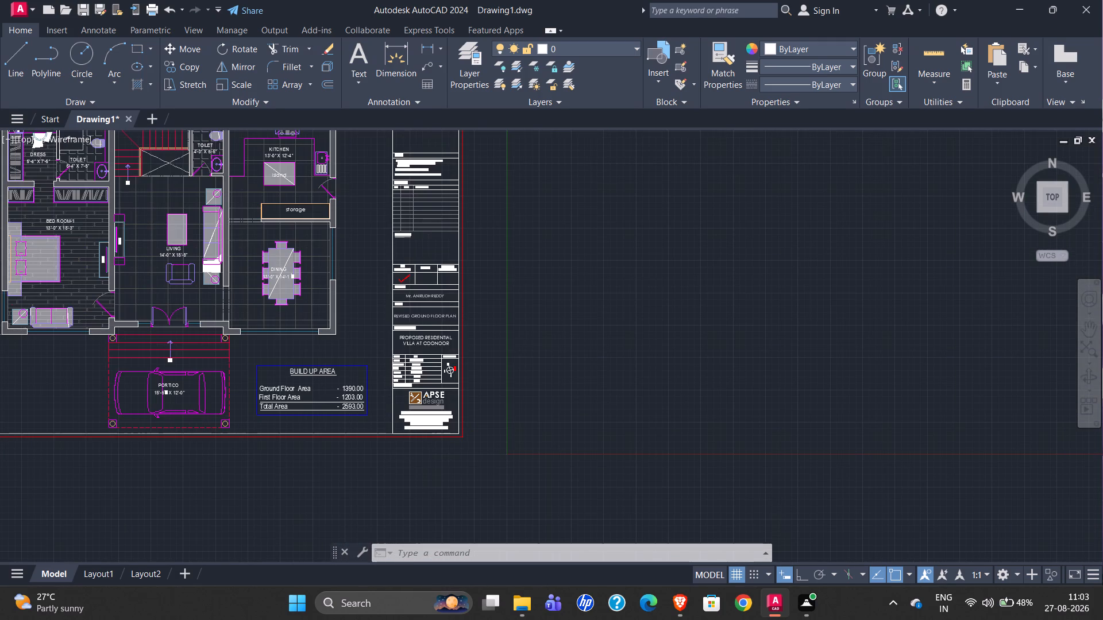
# Examine the dress, toilet and staircase area of the imported plan and its overall width dimension.
pyautogui.scroll(3, 123, 212)
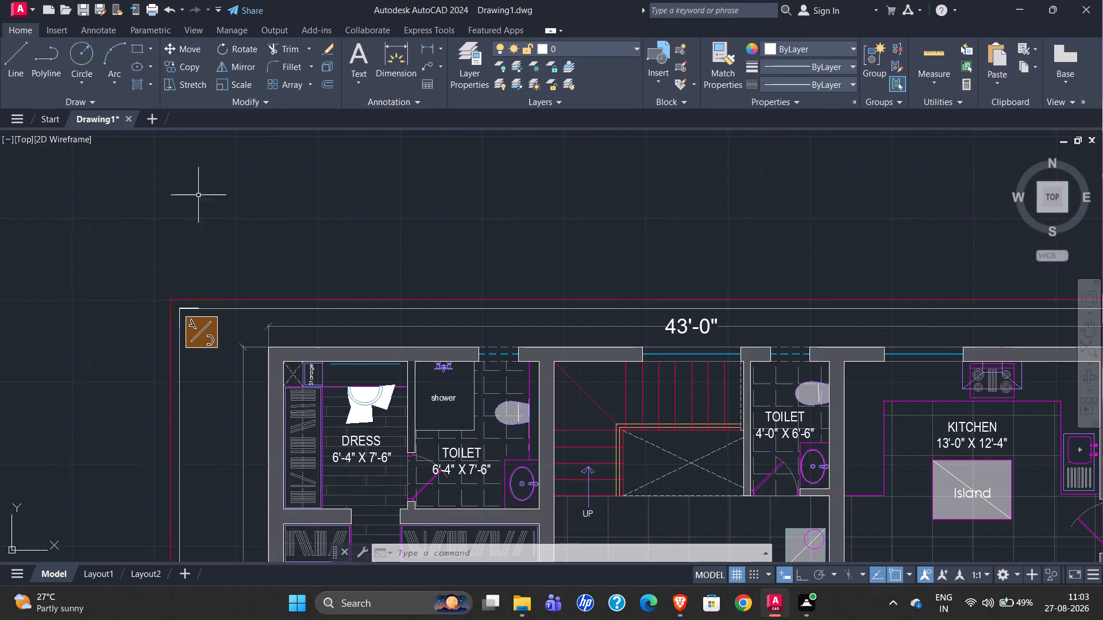
pyautogui.scroll(2, 227, 289)
pyautogui.scroll(-1, 13, 227)
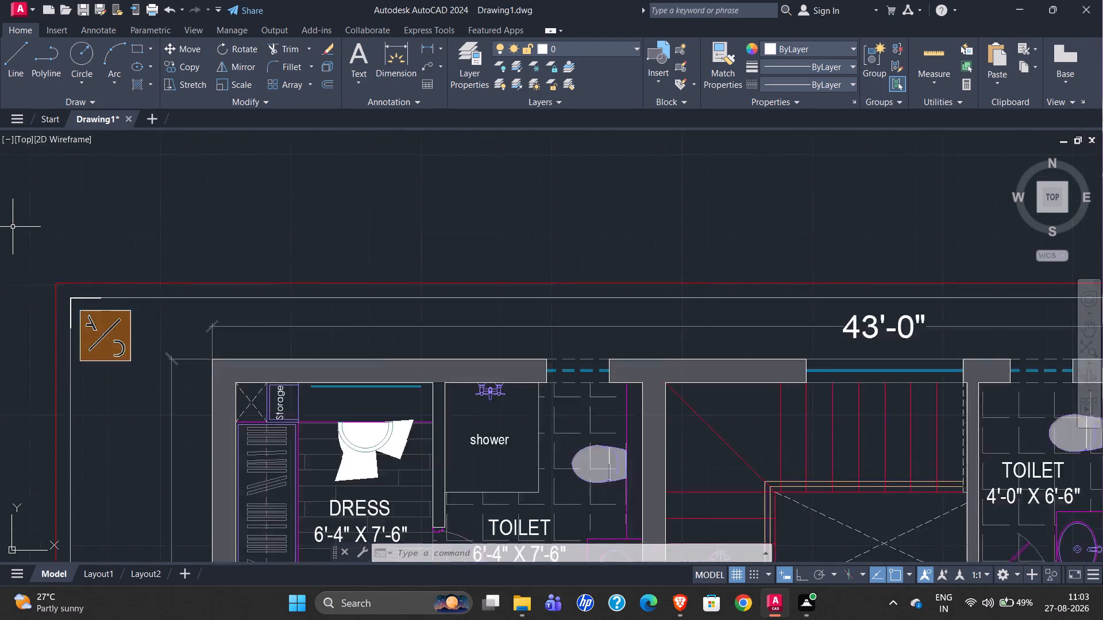
pyautogui.scroll(-2, 13, 227)
pyautogui.scroll(-1, 290, 196)
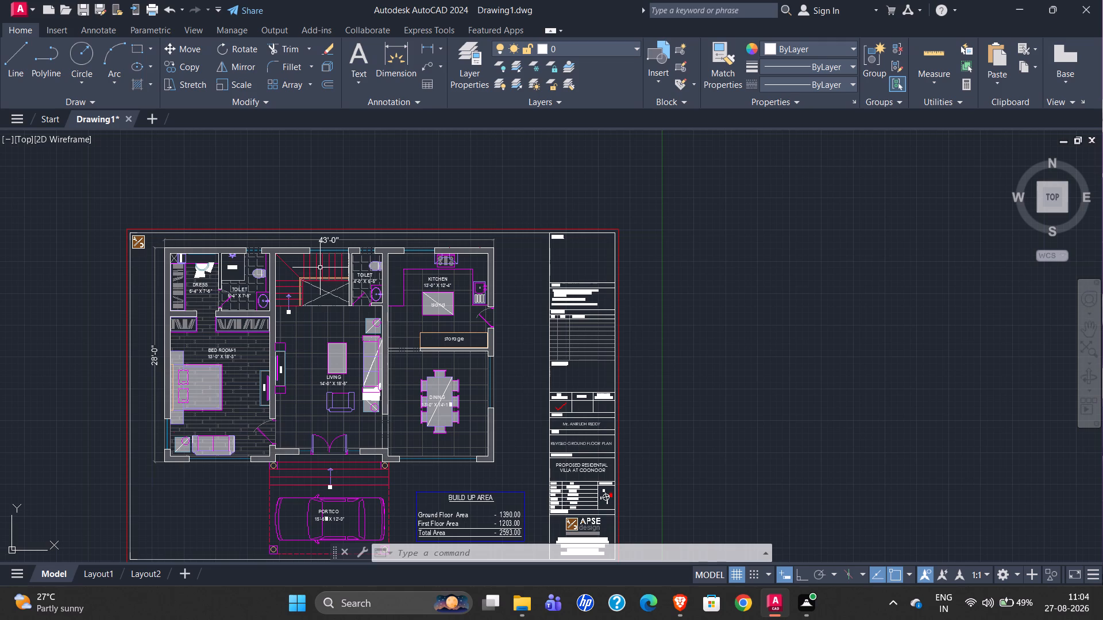
# Check how the sheet appears in Layout1 and Layout2, and return to model space.
pyautogui.click(106, 576)
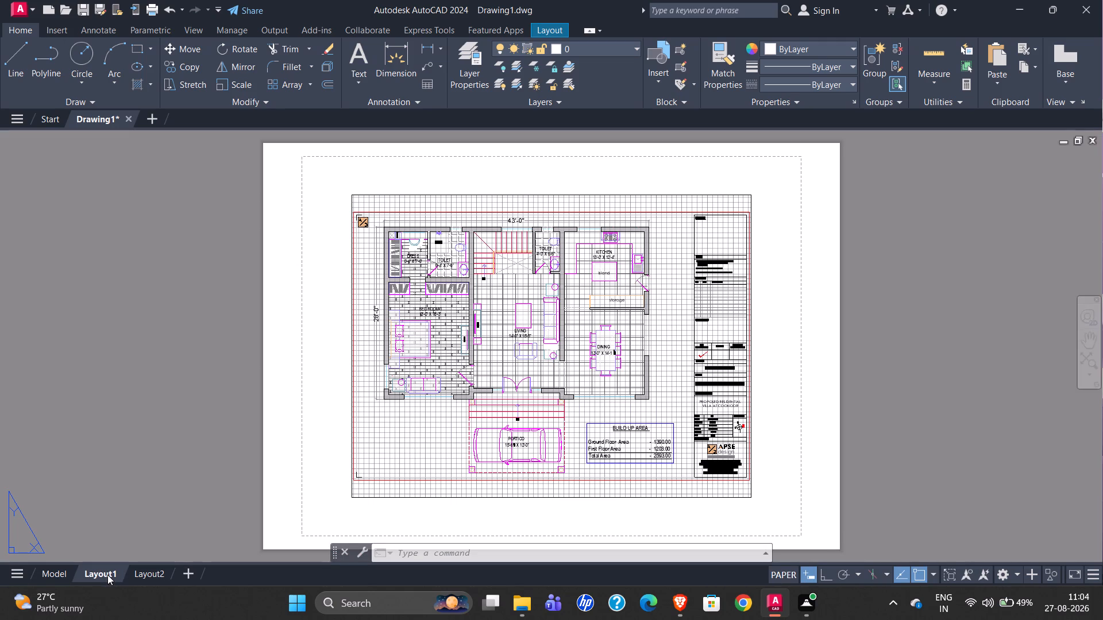
pyautogui.click(146, 576)
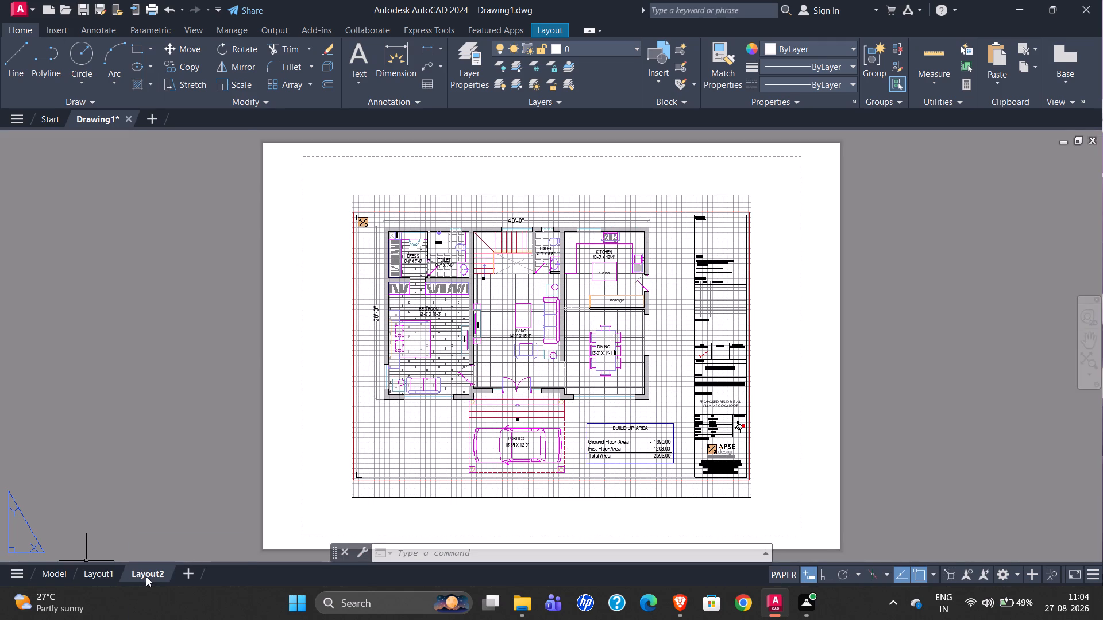
pyautogui.click(117, 574)
pyautogui.rightClick(117, 574)
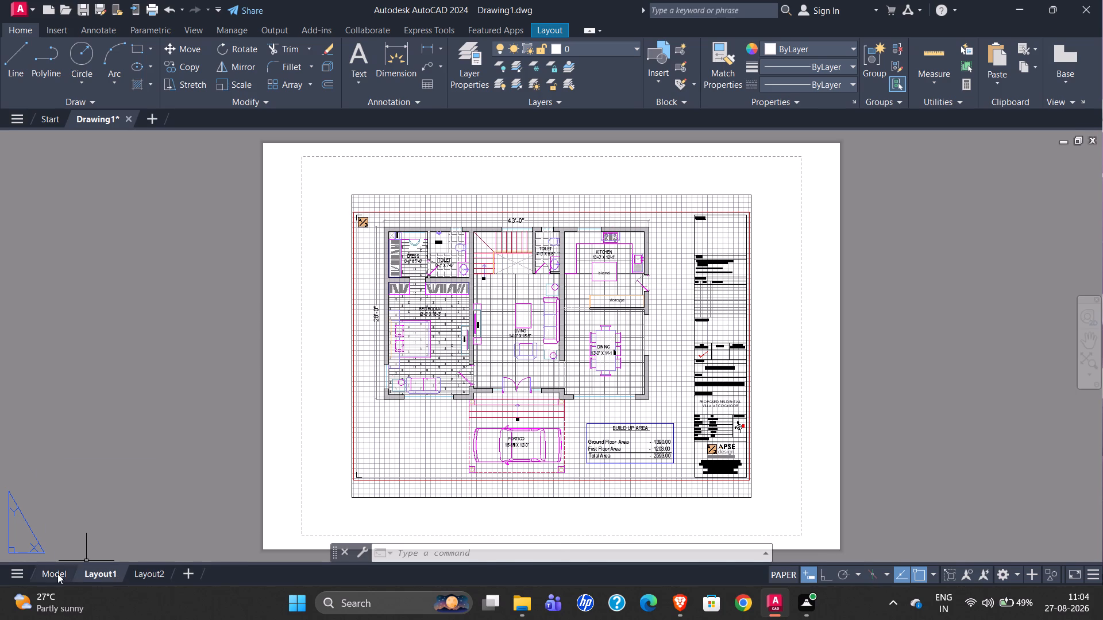
pyautogui.click(51, 573)
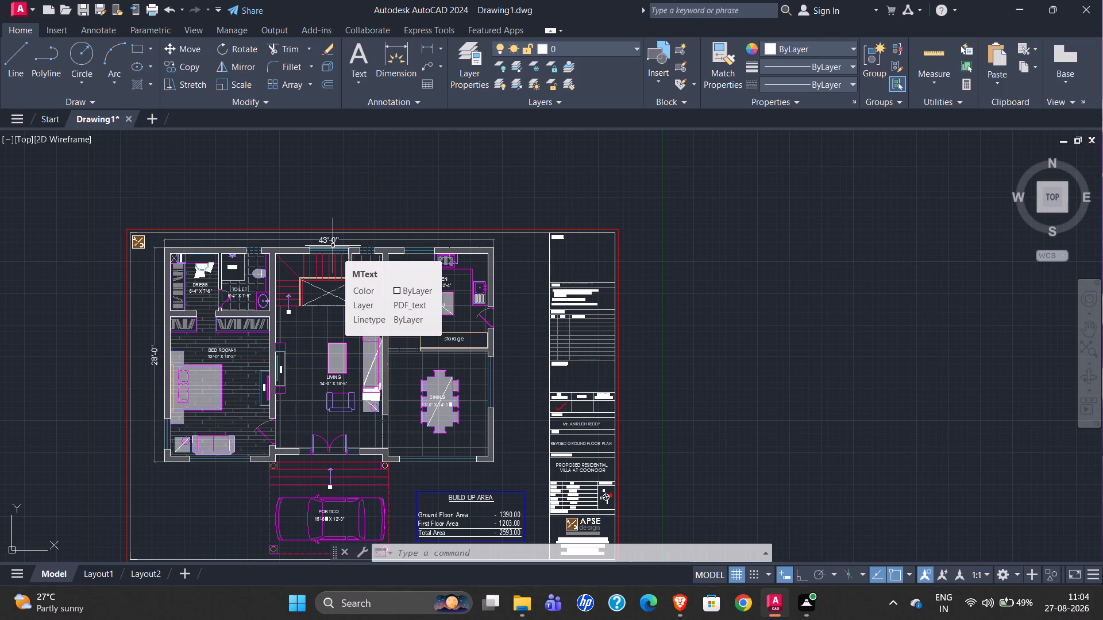
# Examine the title block's key plan section and the ground floor's bedroom, living, dining and kitchen layout.
pyautogui.scroll(3, 558, 237)
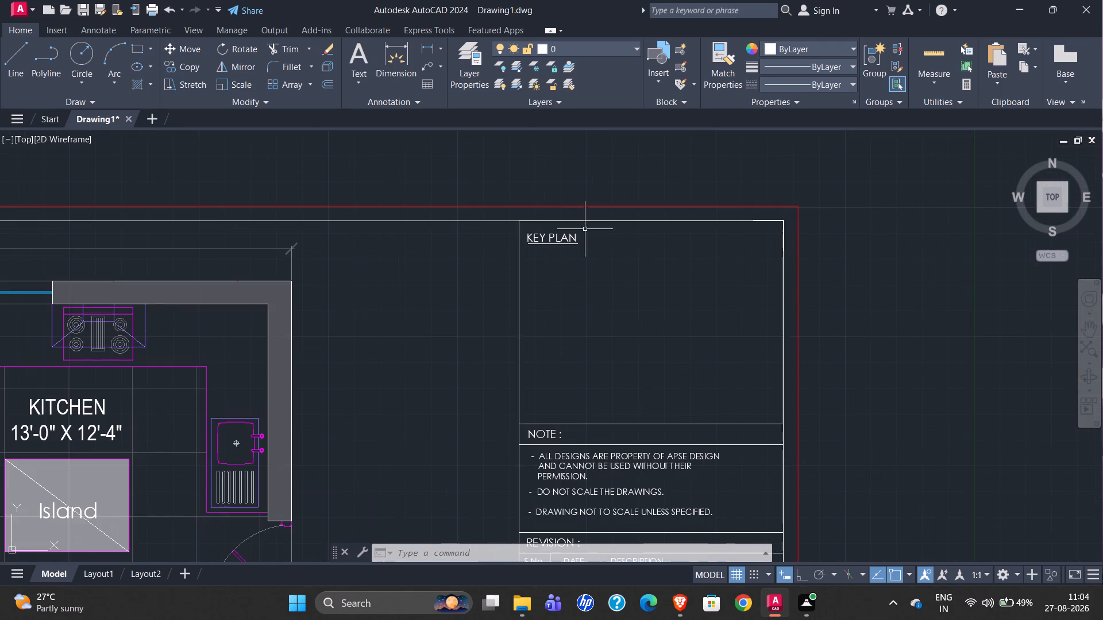
pyautogui.scroll(-3, 383, 206)
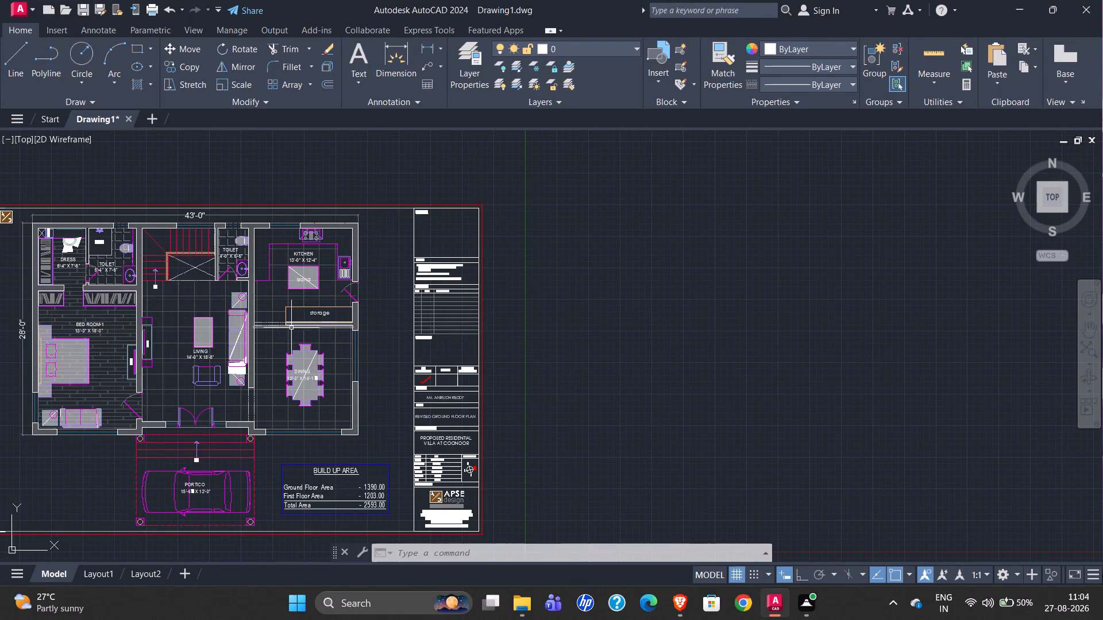
pyautogui.scroll(-1, 489, 268)
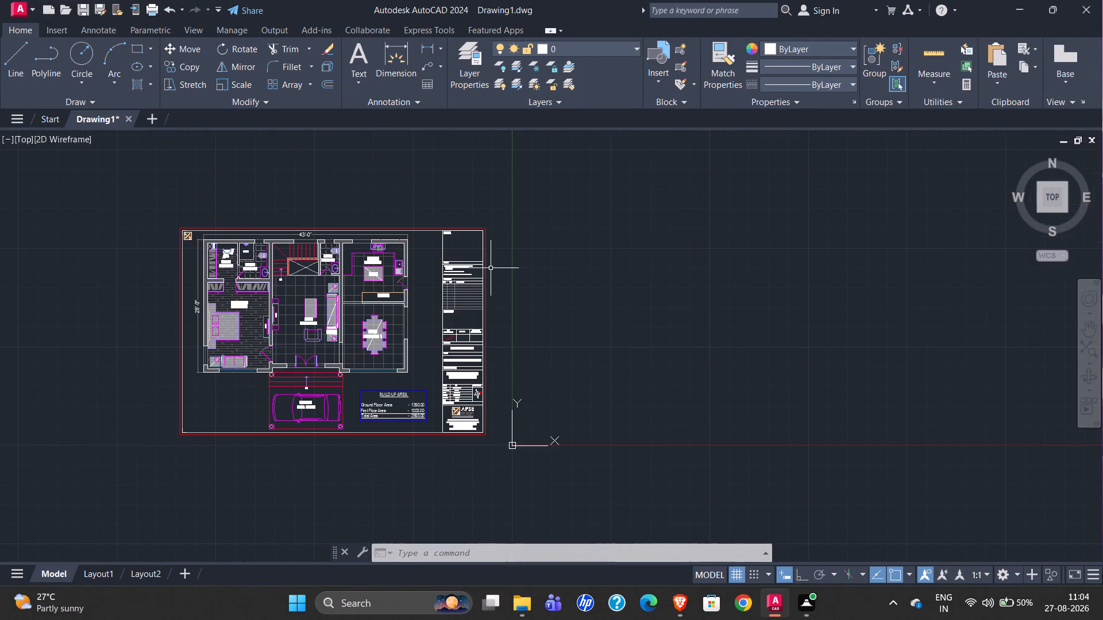
pyautogui.scroll(2, 298, 261)
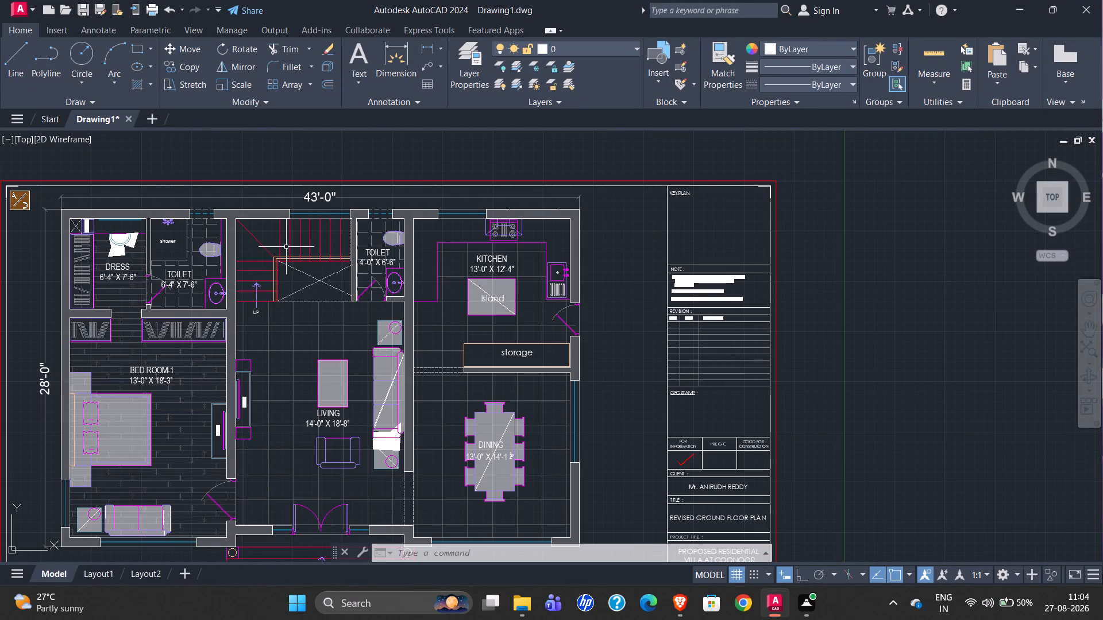
pyautogui.scroll(-1, 268, 221)
pyautogui.scroll(2, 148, 389)
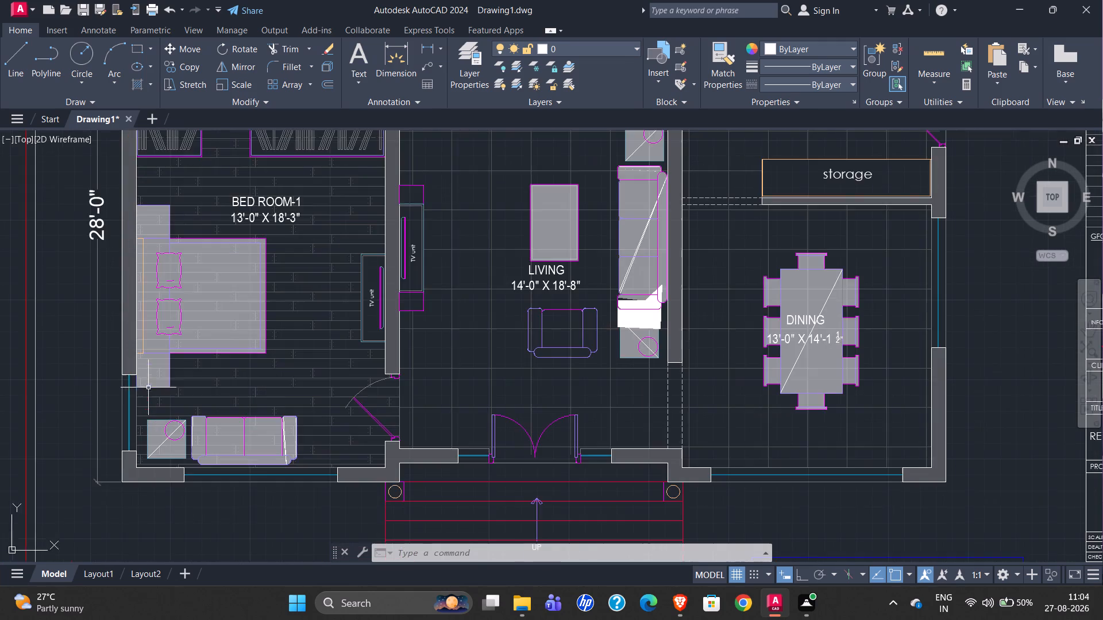
pyautogui.scroll(1, 148, 387)
pyautogui.scroll(-2, 145, 387)
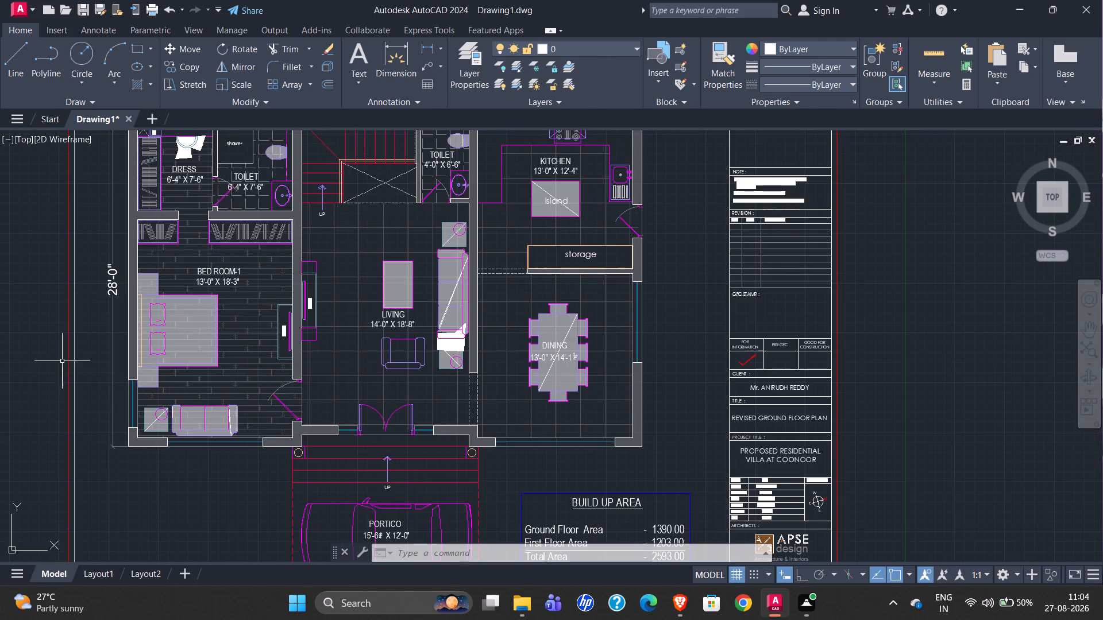
pyautogui.scroll(-2, 59, 356)
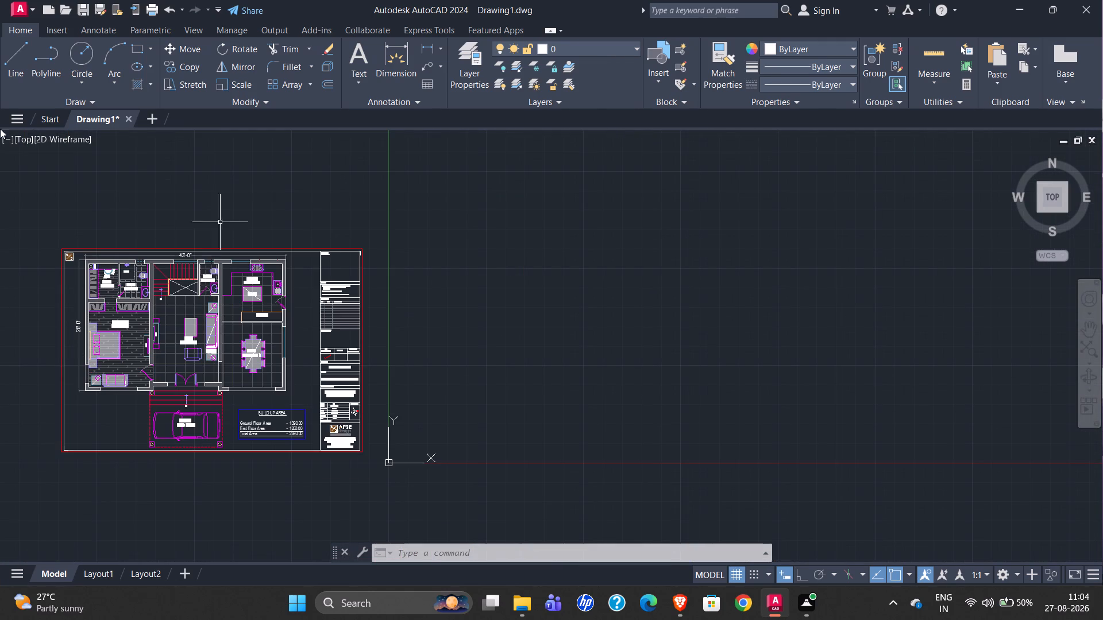
# Turn on Ortho mode during a trial line near the origin, leaving the line undrawn.
pyautogui.click(13, 52)
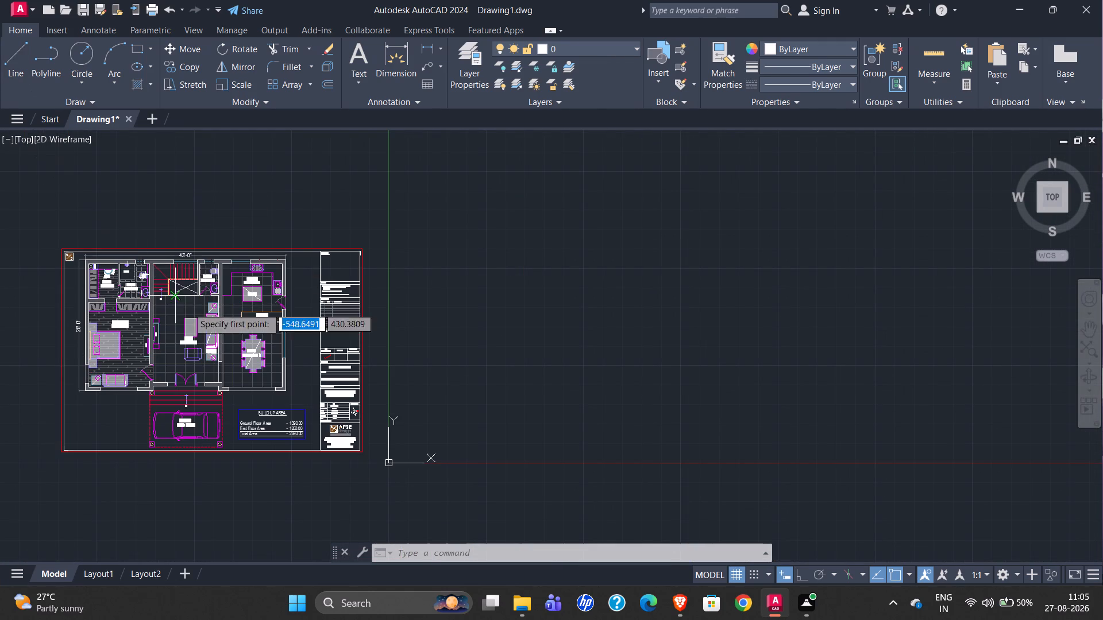
pyautogui.click(465, 442)
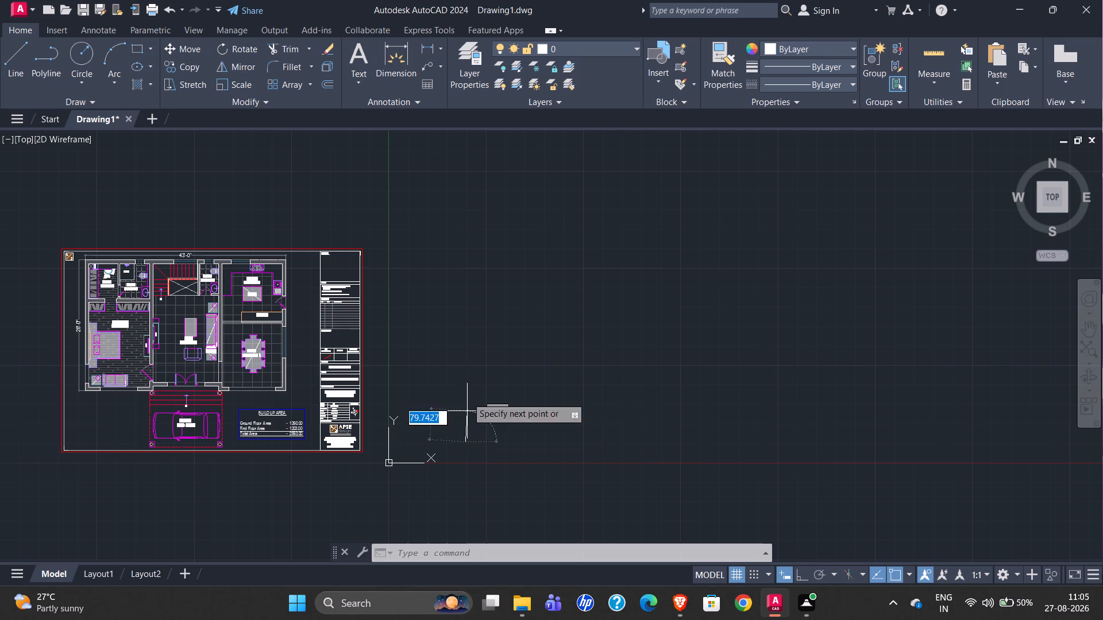
pyautogui.click(803, 576)
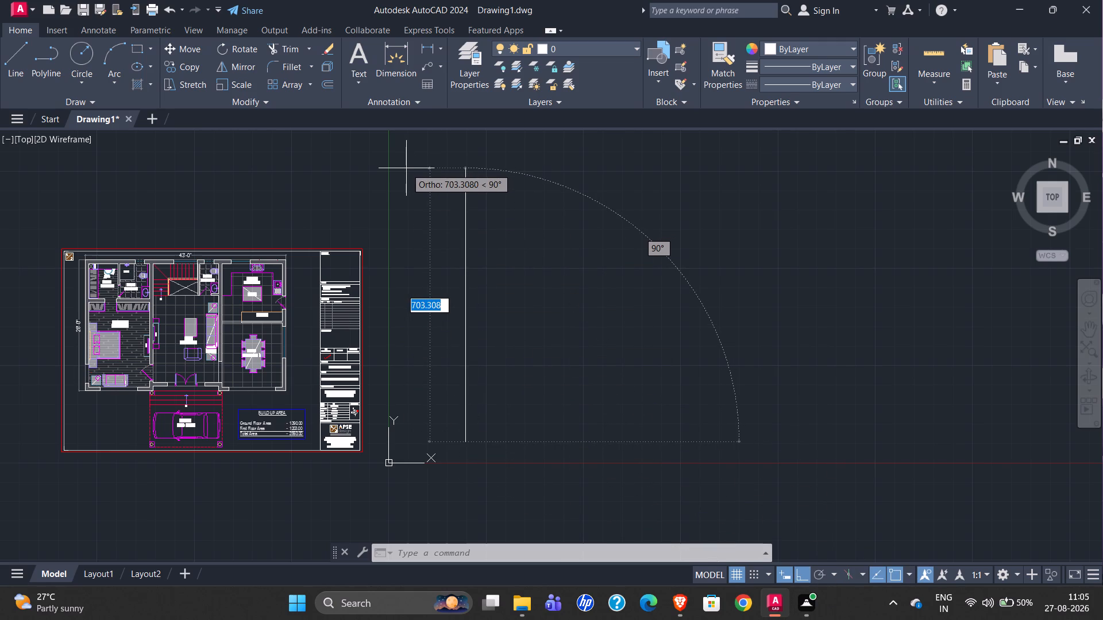
pyautogui.press('Escape')
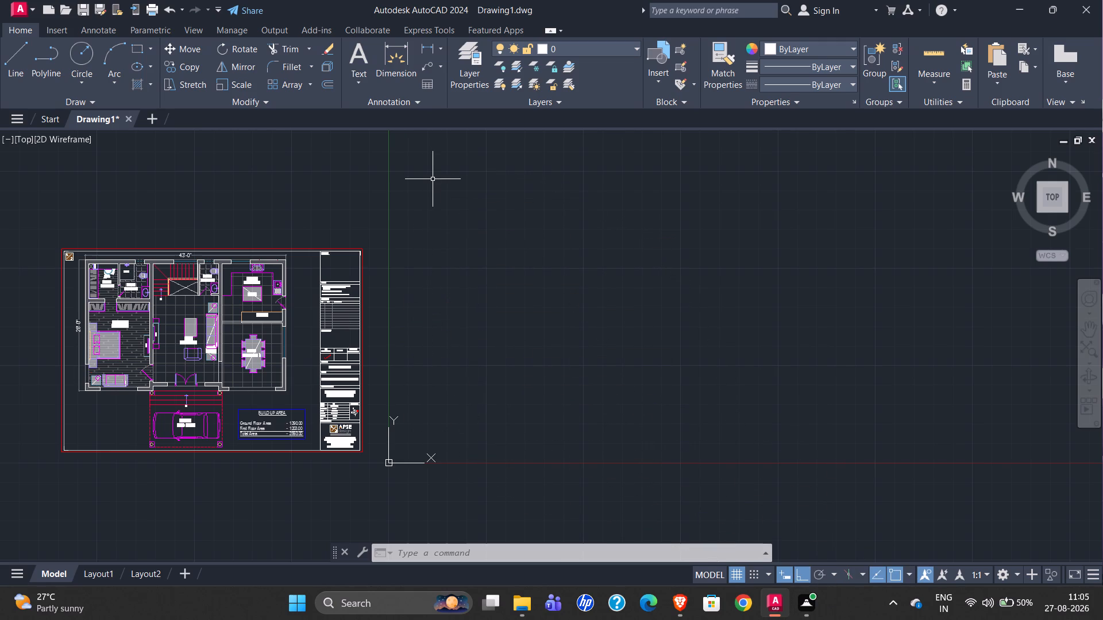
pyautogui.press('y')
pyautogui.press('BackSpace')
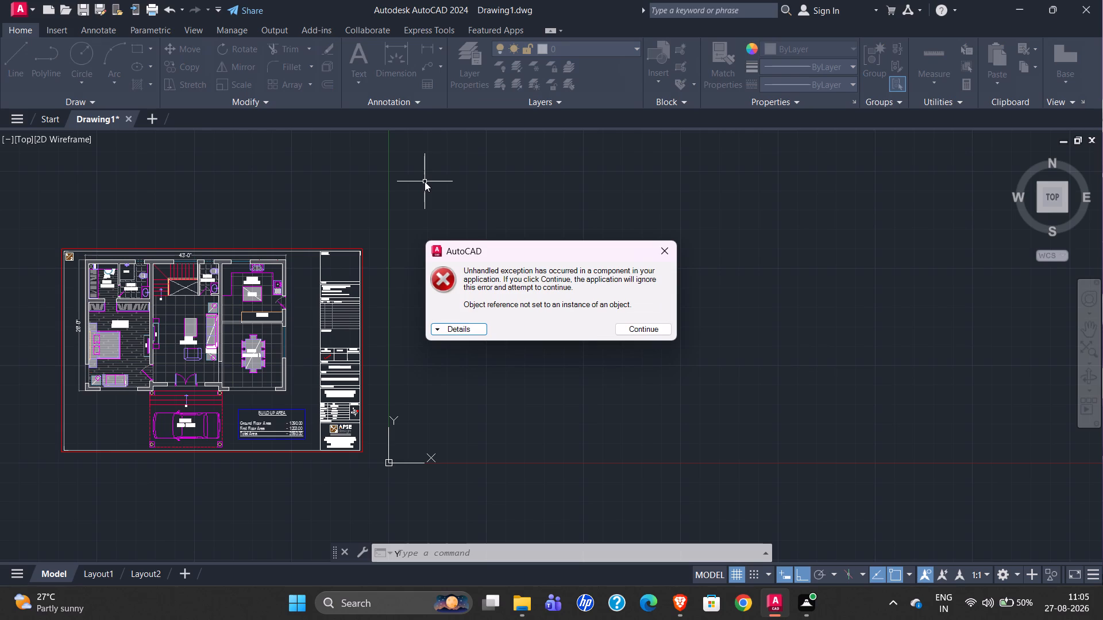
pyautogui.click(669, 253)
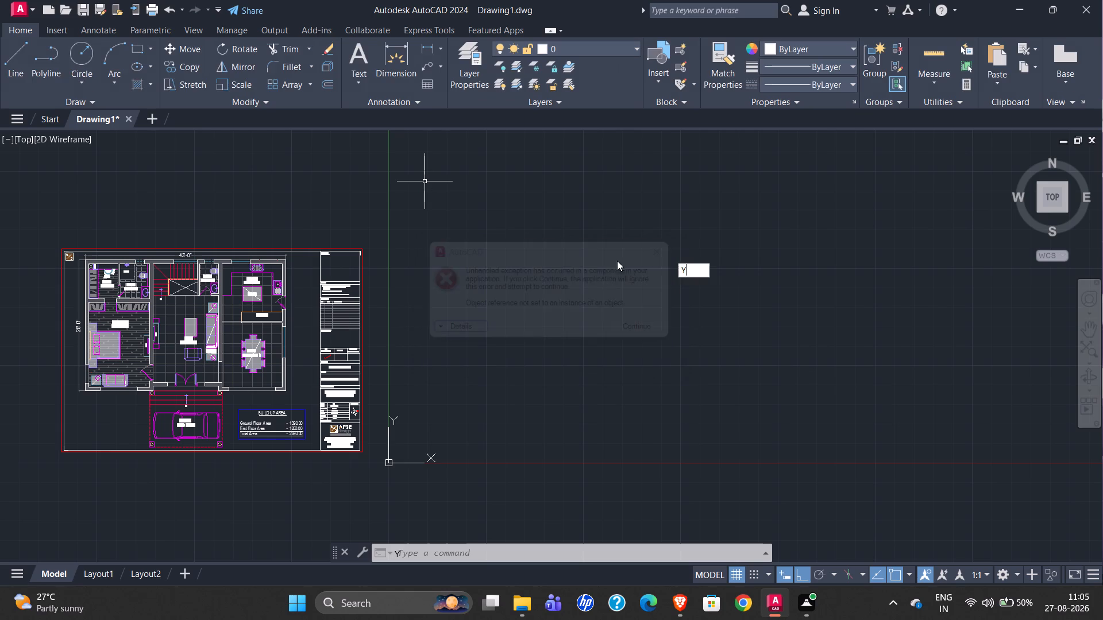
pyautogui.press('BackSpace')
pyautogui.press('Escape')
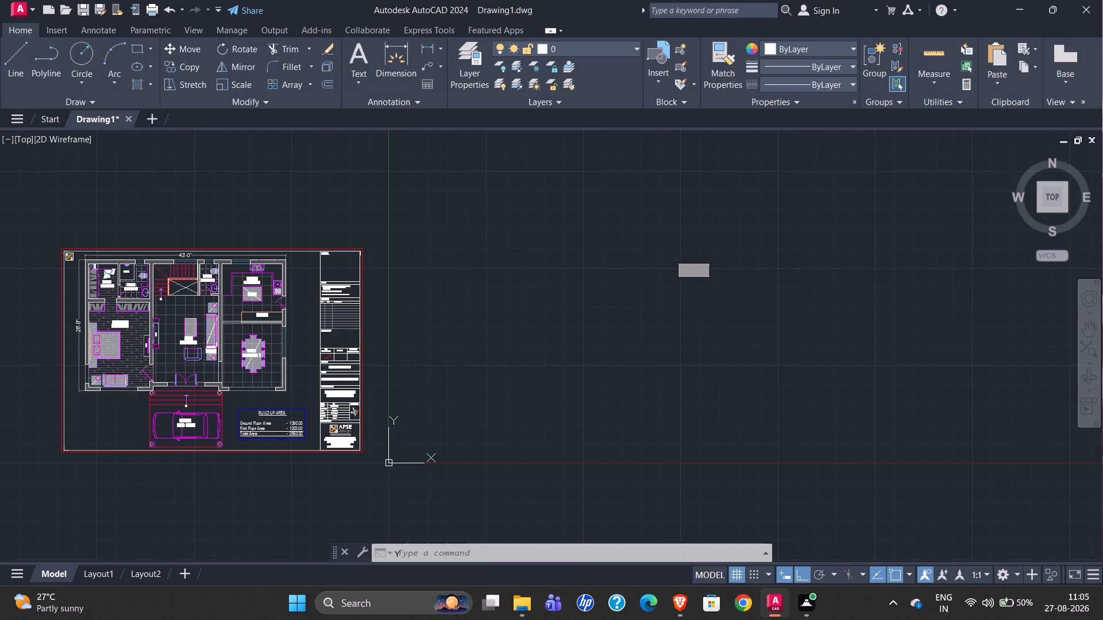
# Configure the drawing units to Engineering length type, precision 0'-0.00" and an insertion scale in inches.
pyautogui.write('UNI')
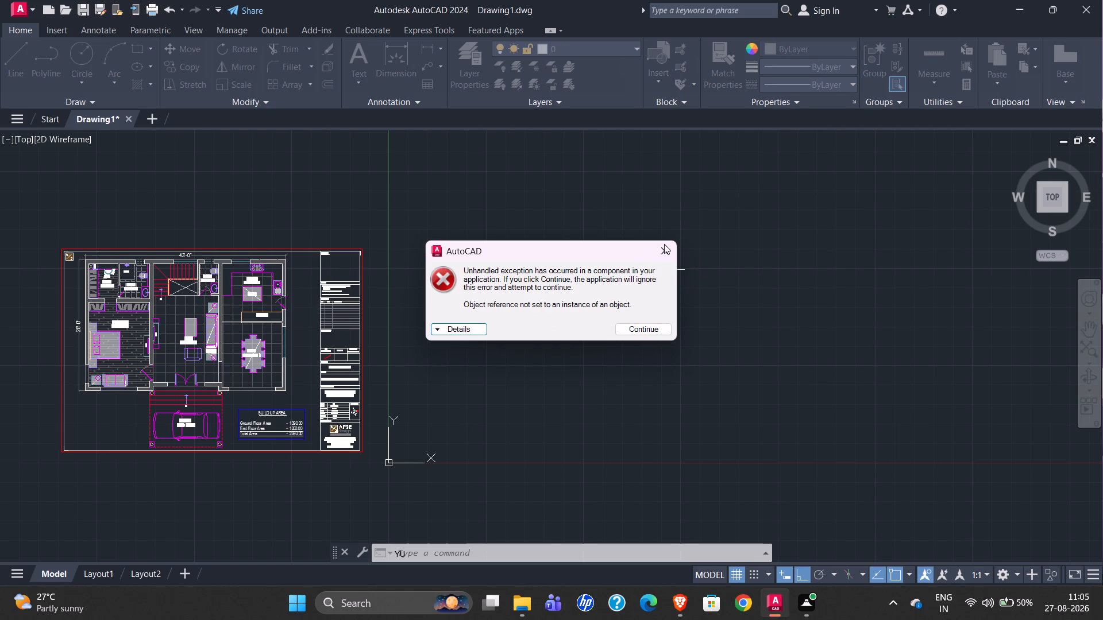
pyautogui.click(664, 245)
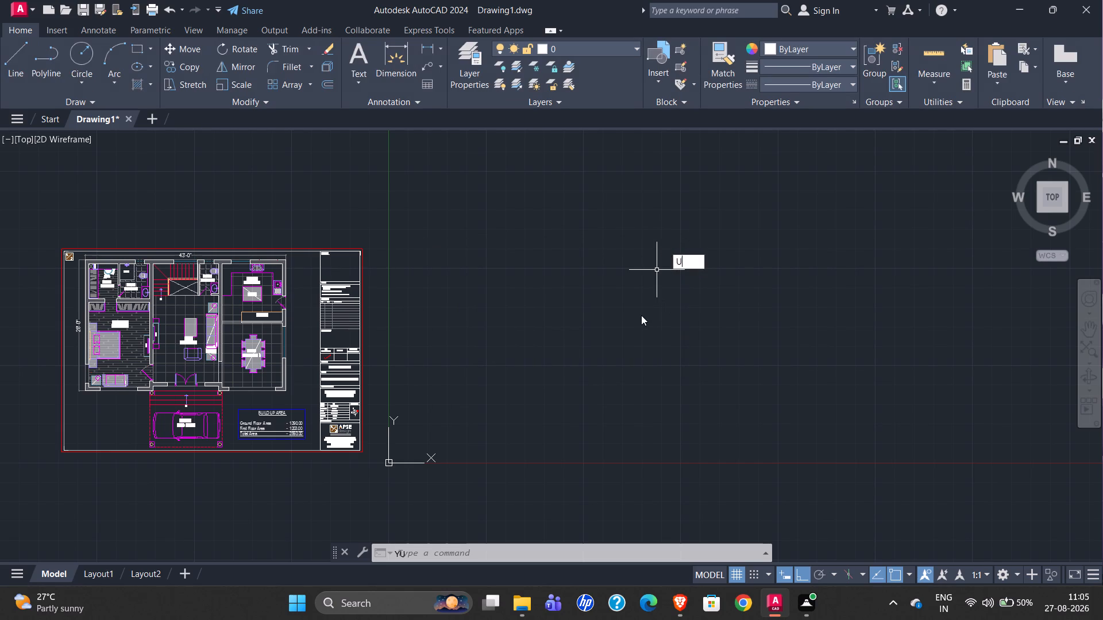
pyautogui.write('IN')
pyautogui.write('TS')
pyautogui.press('Return')
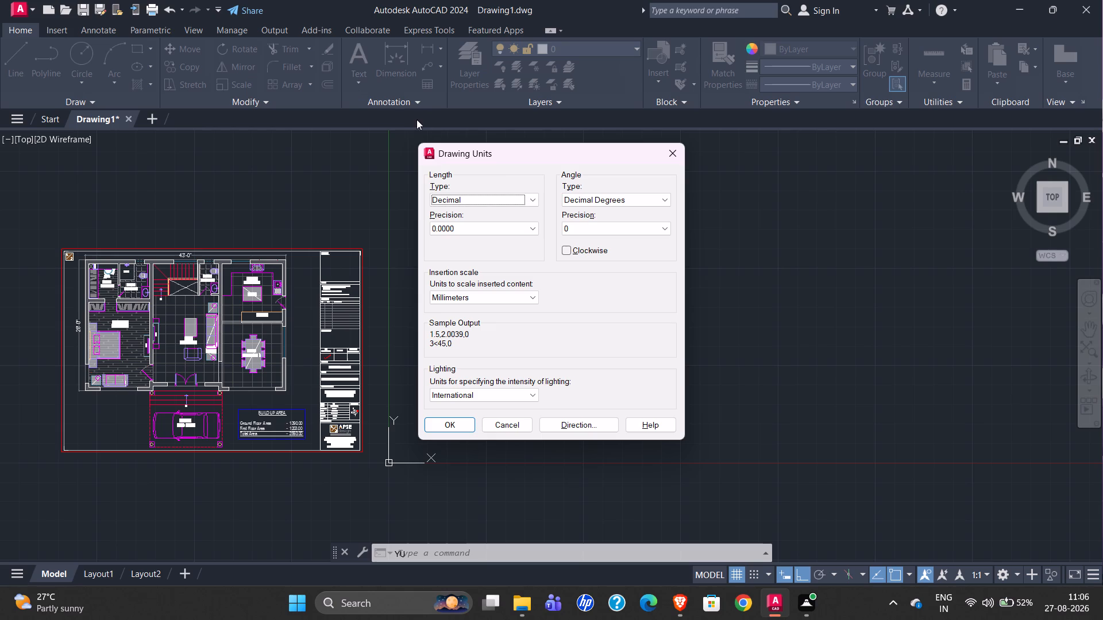
pyautogui.click(507, 199)
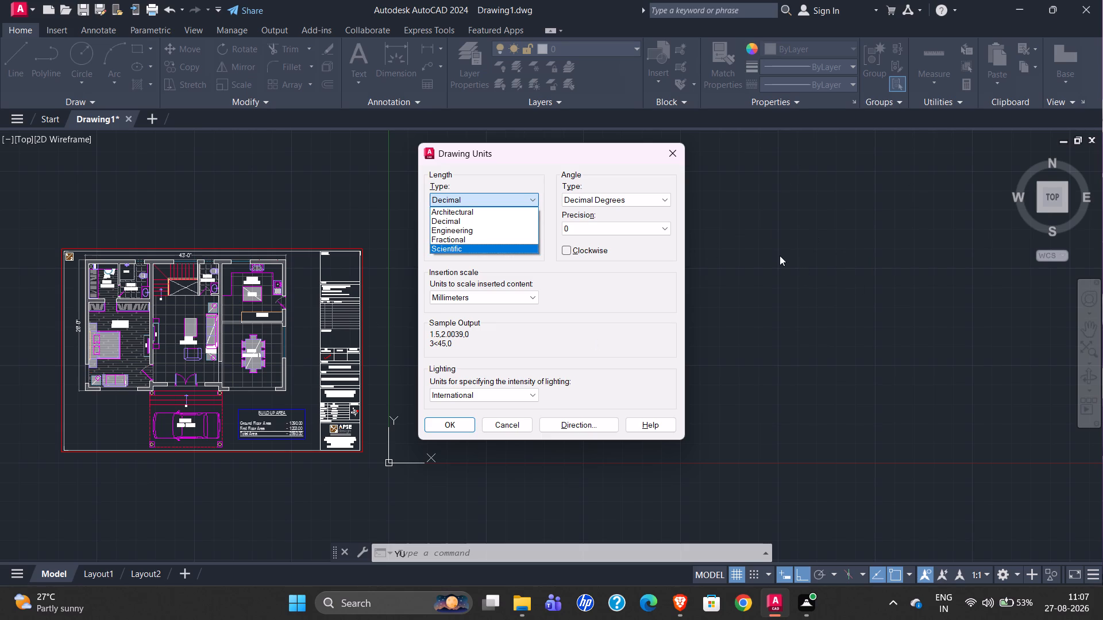
pyautogui.click(476, 225)
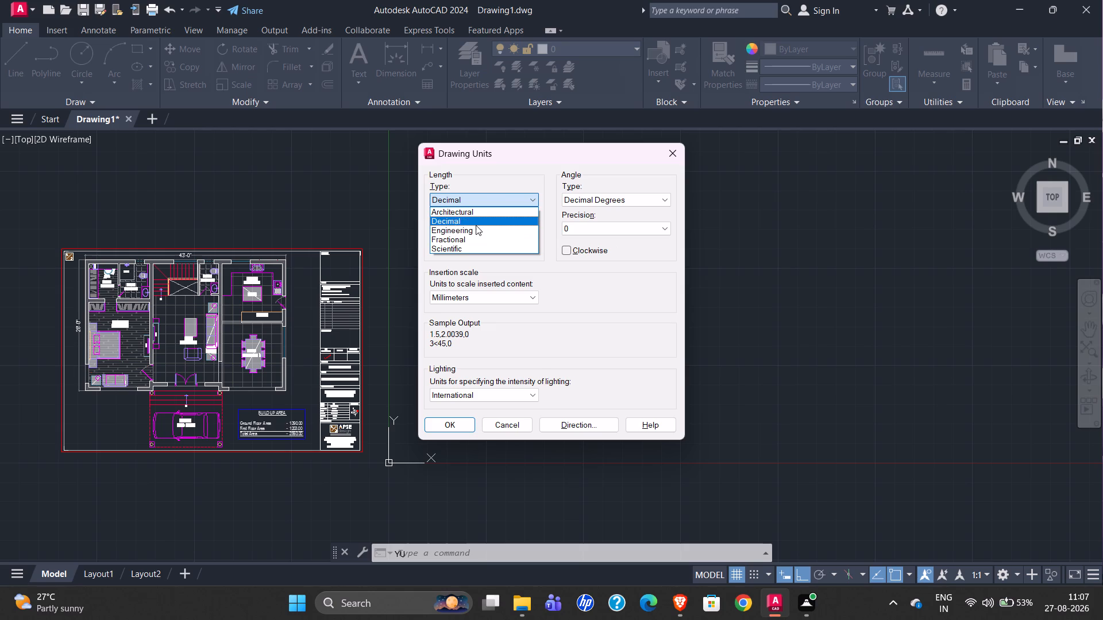
pyautogui.click(477, 199)
pyautogui.click(476, 226)
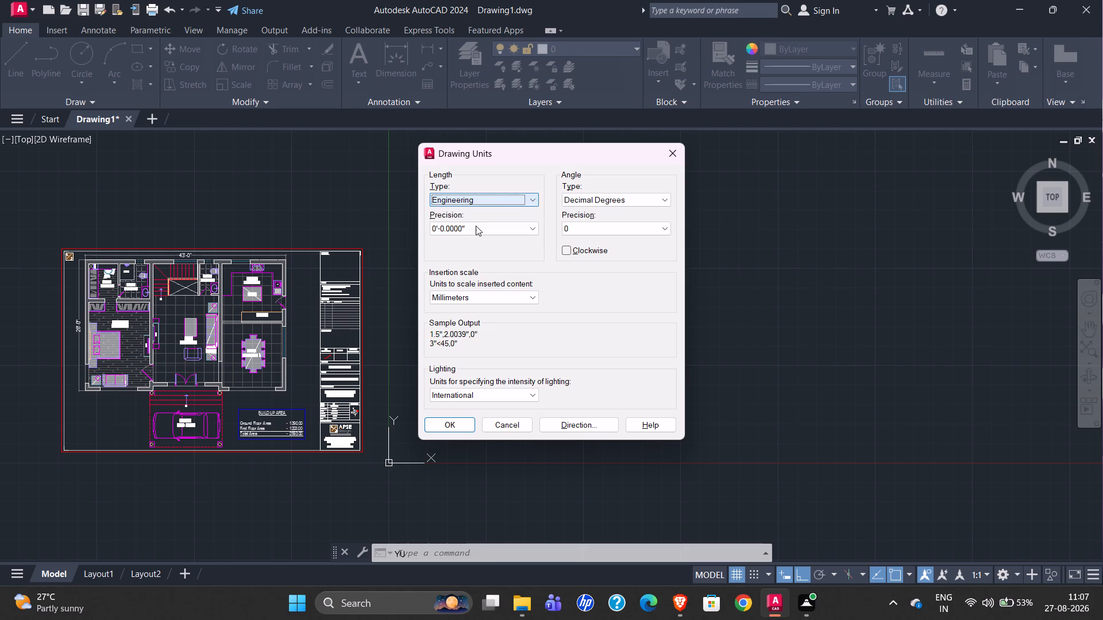
pyautogui.click(481, 228)
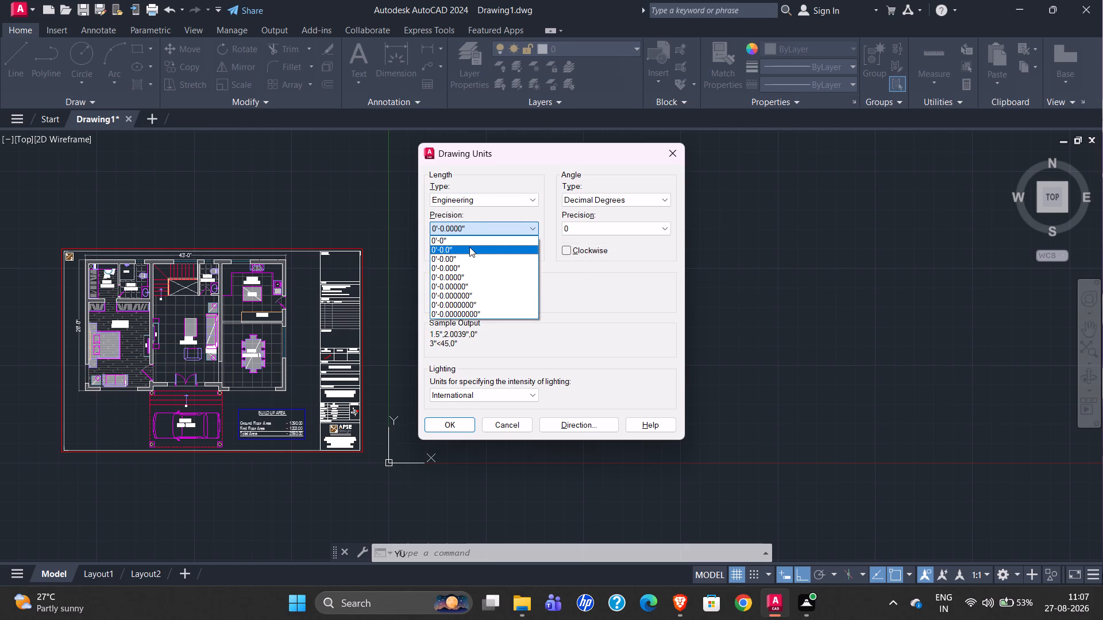
pyautogui.click(467, 256)
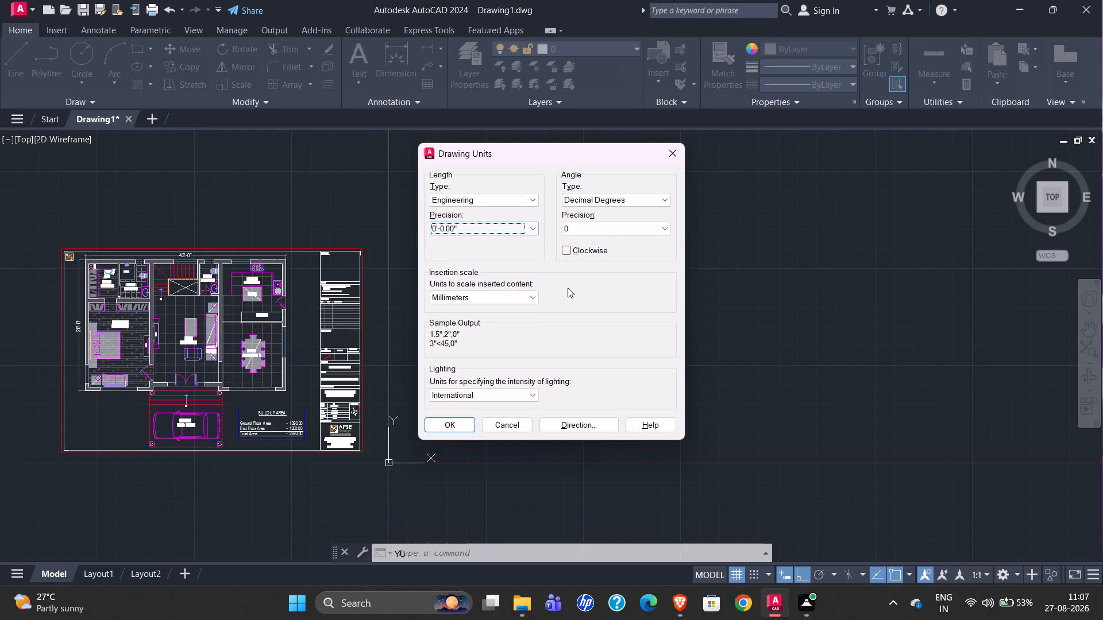
pyautogui.click(473, 294)
pyautogui.click(464, 317)
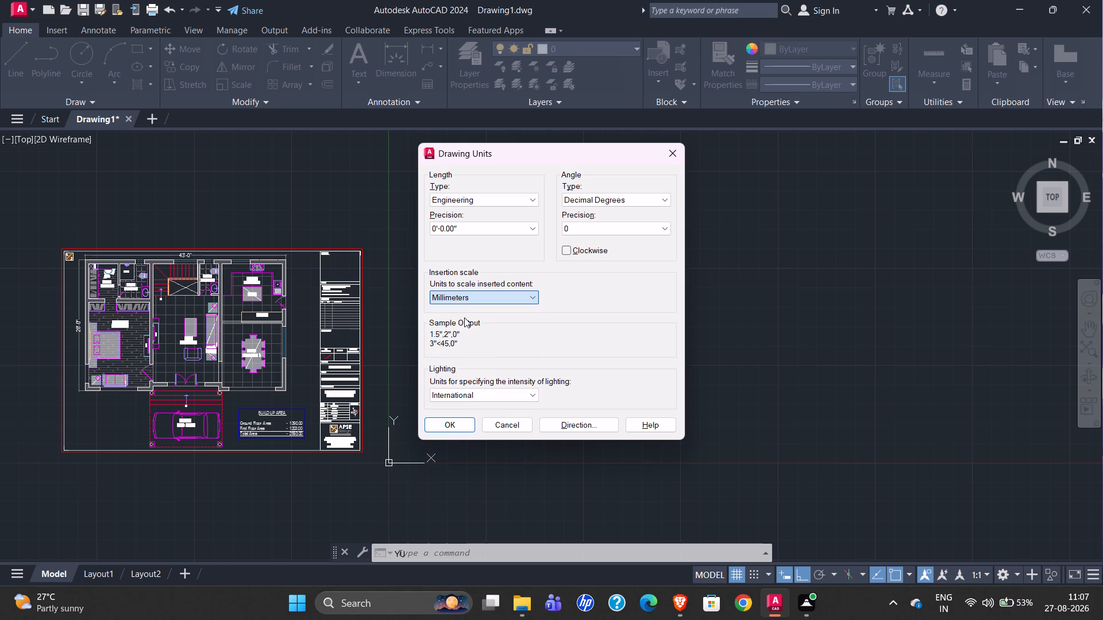
pyautogui.click(464, 428)
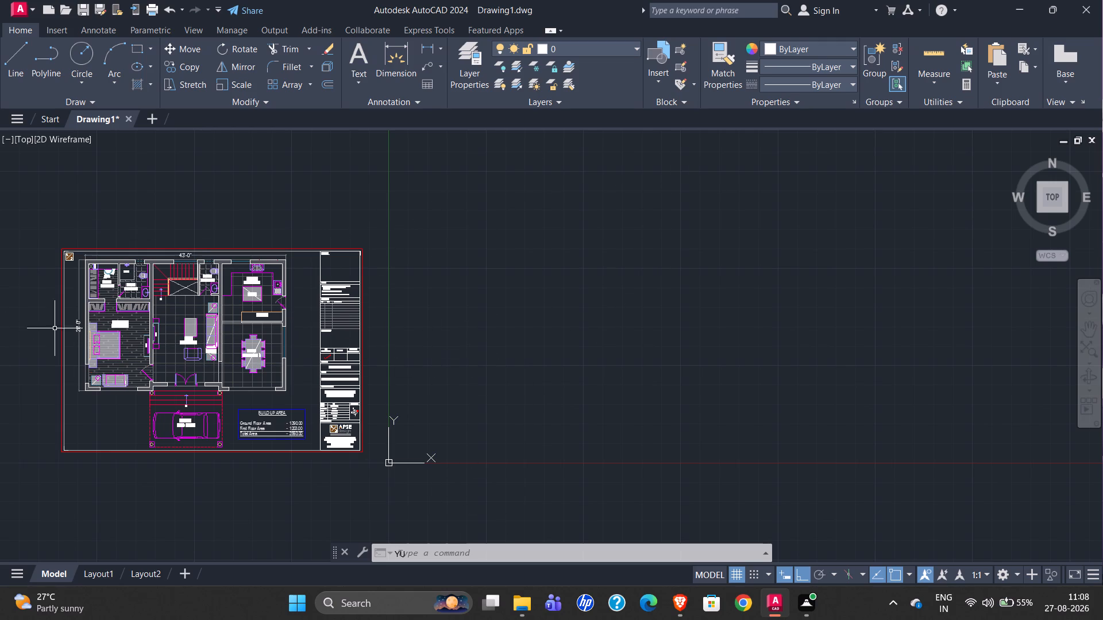
# Start a vertical line in the empty area beside the imported sheet, just above and right of the origin.
pyautogui.click(15, 75)
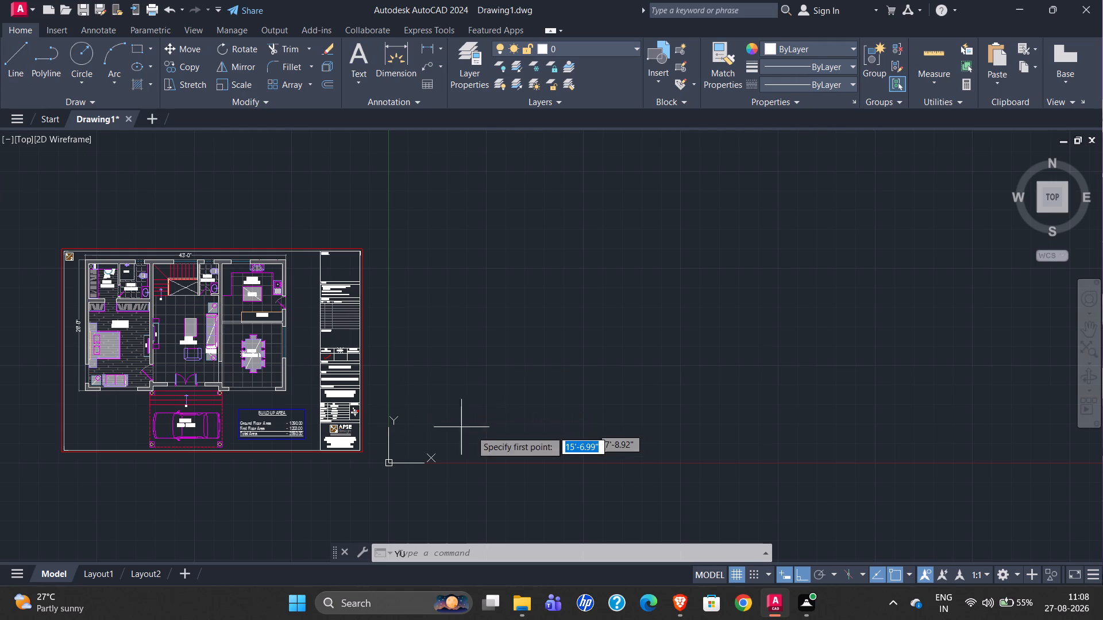
pyautogui.scroll(5, 20, 314)
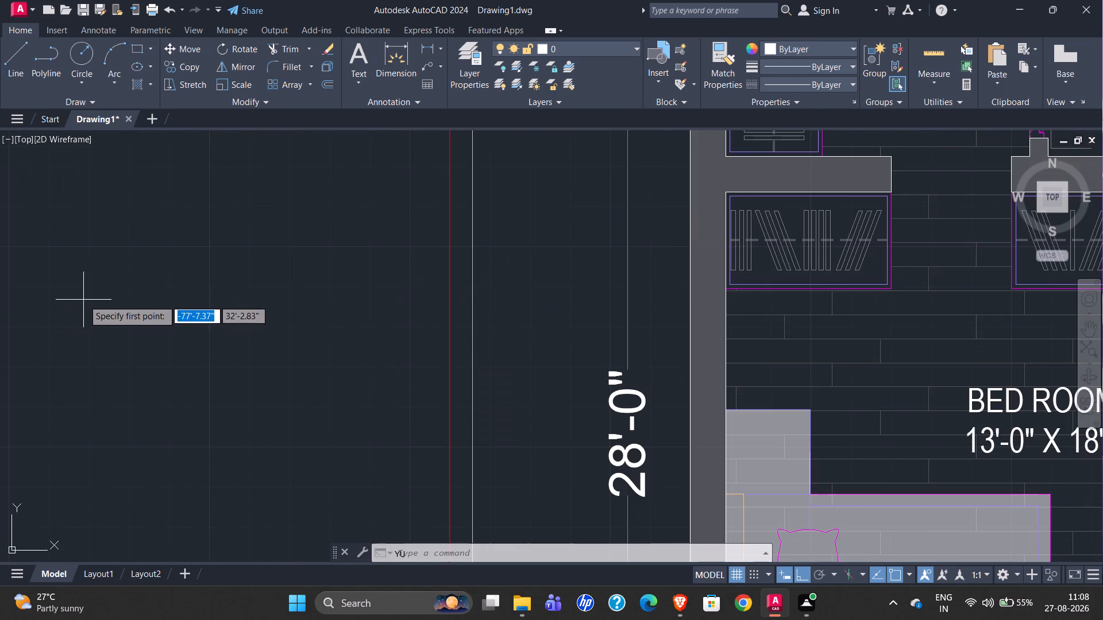
pyautogui.scroll(-3, 46, 298)
pyautogui.scroll(-1, 67, 234)
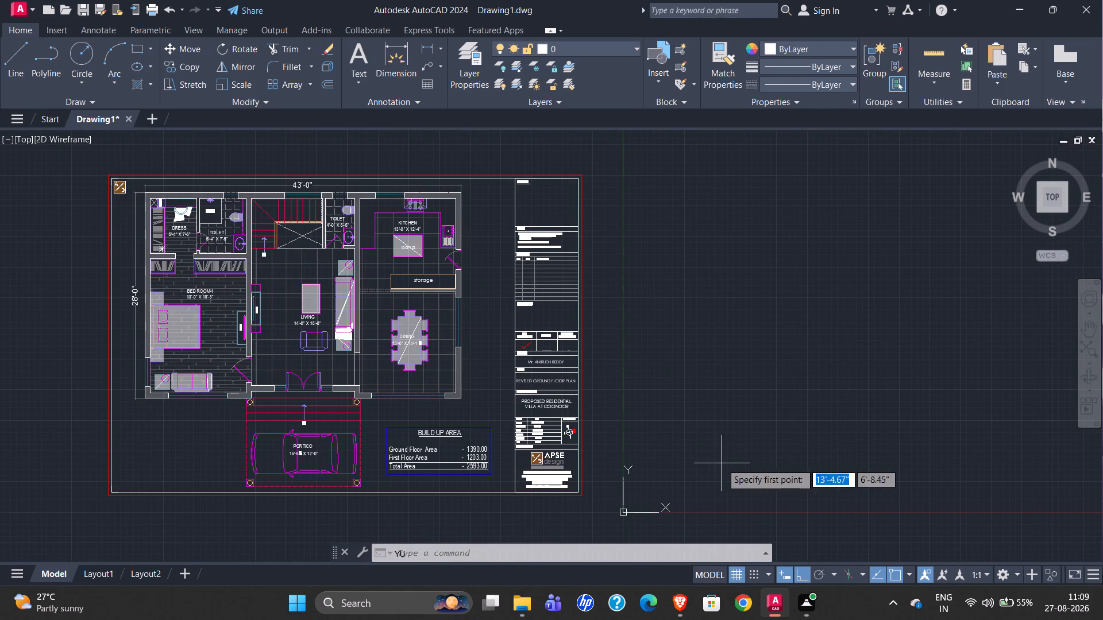
pyautogui.click(703, 492)
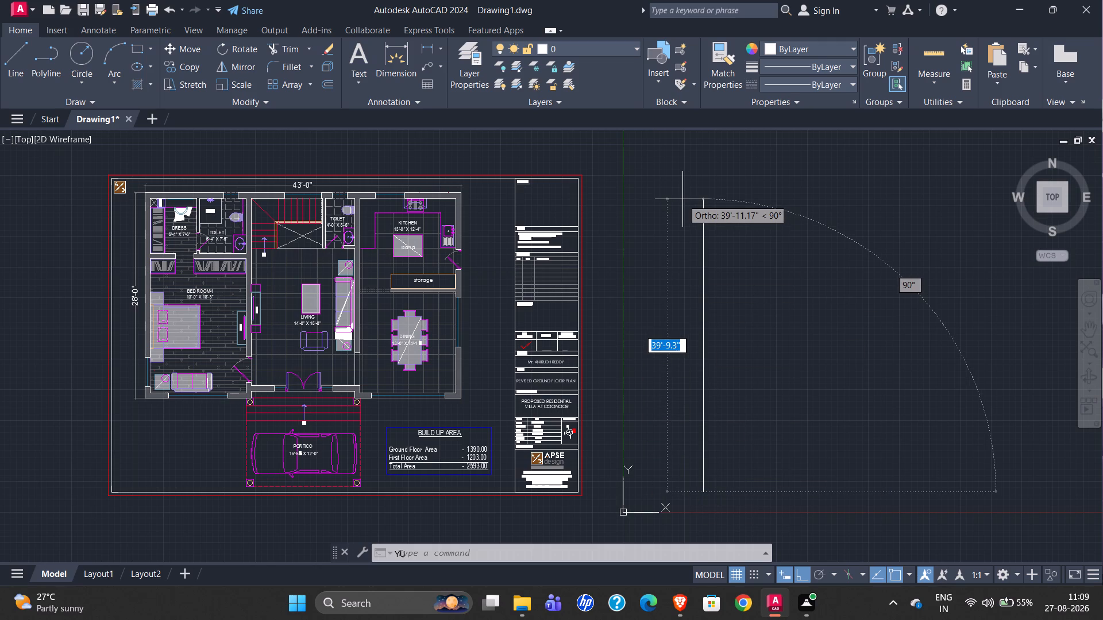
pyautogui.press('2')
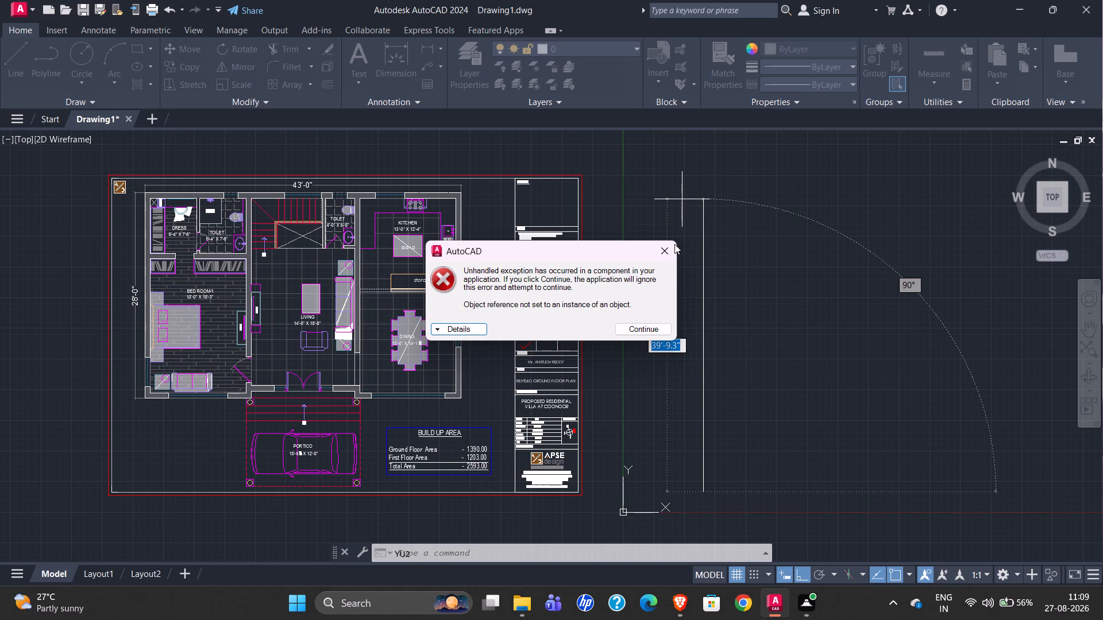
# Examine the technical details of the unhandled exception and continue working in the drawing.
pyautogui.click(456, 331)
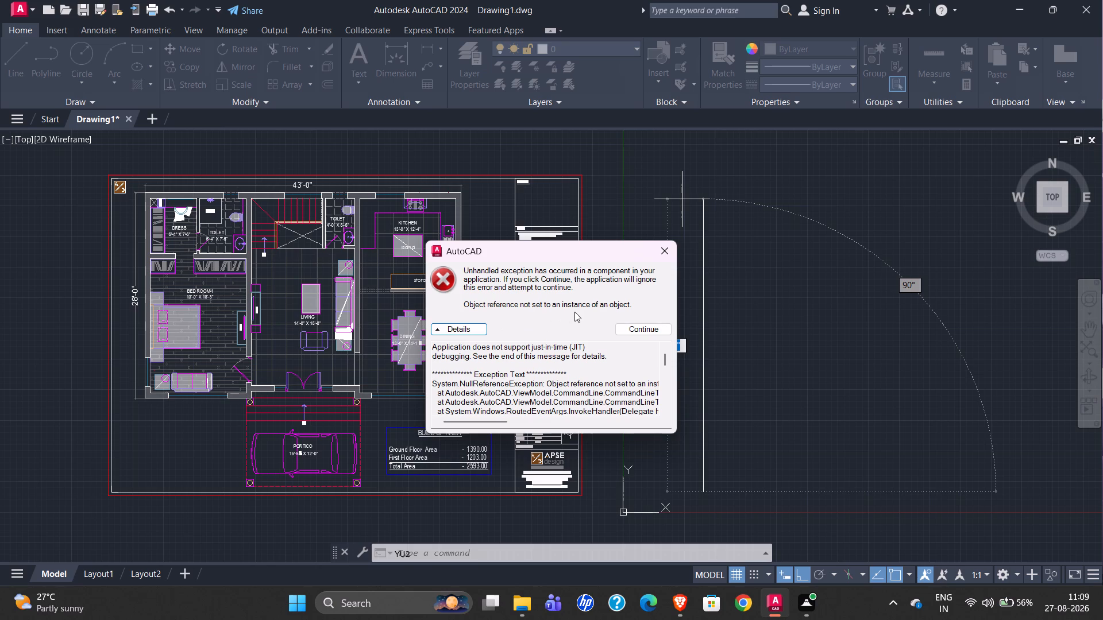
pyautogui.scroll(-4, 547, 400)
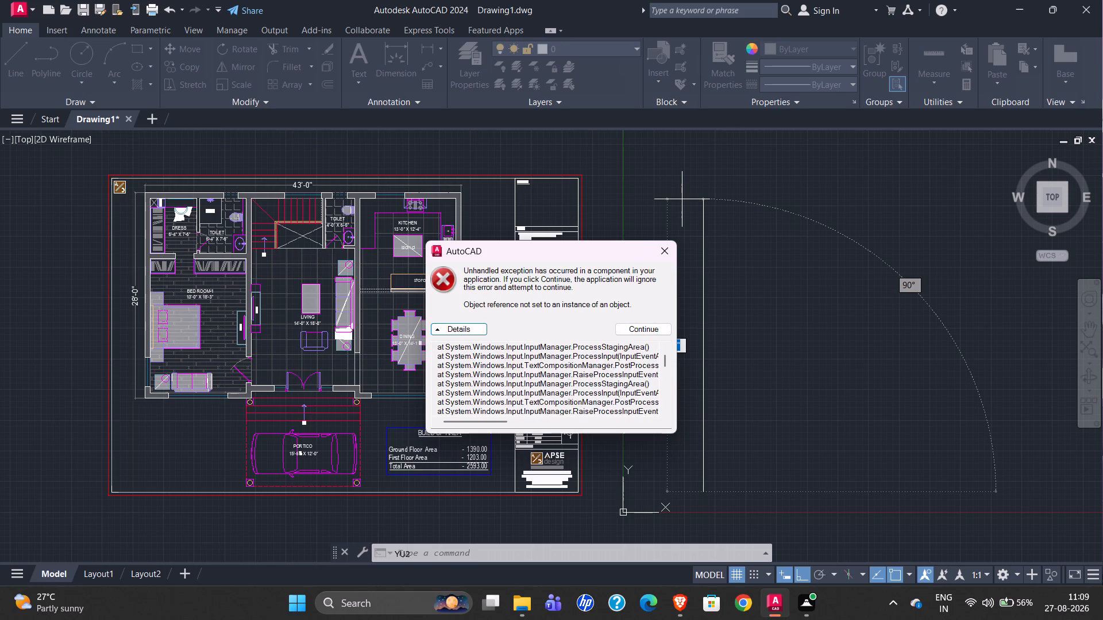
pyautogui.scroll(-12, 546, 388)
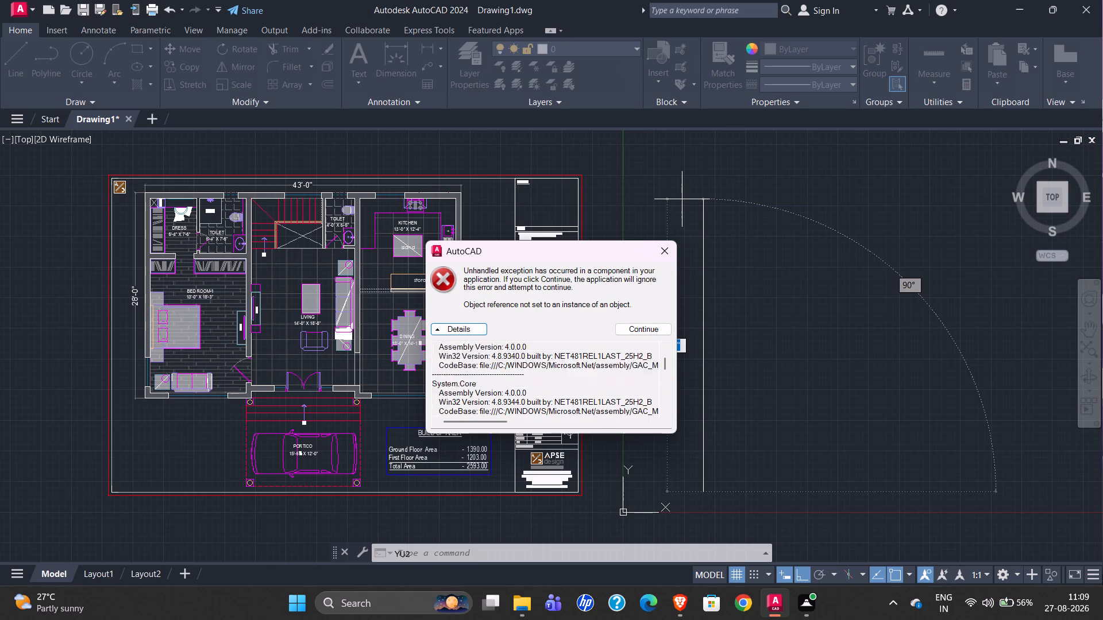
pyautogui.scroll(-16, 546, 375)
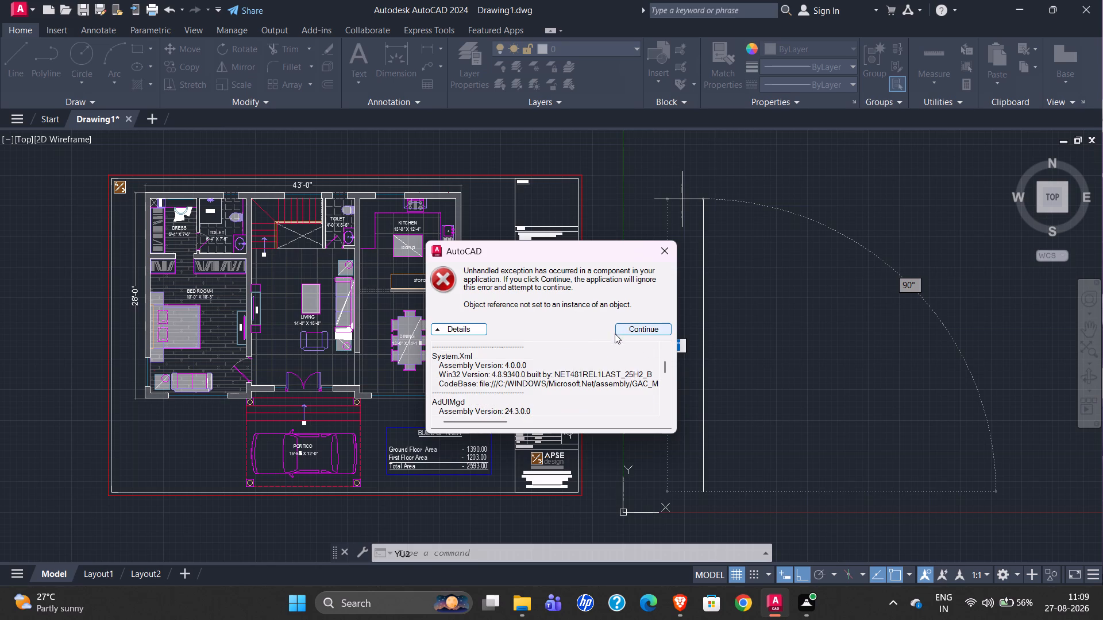
pyautogui.click(634, 328)
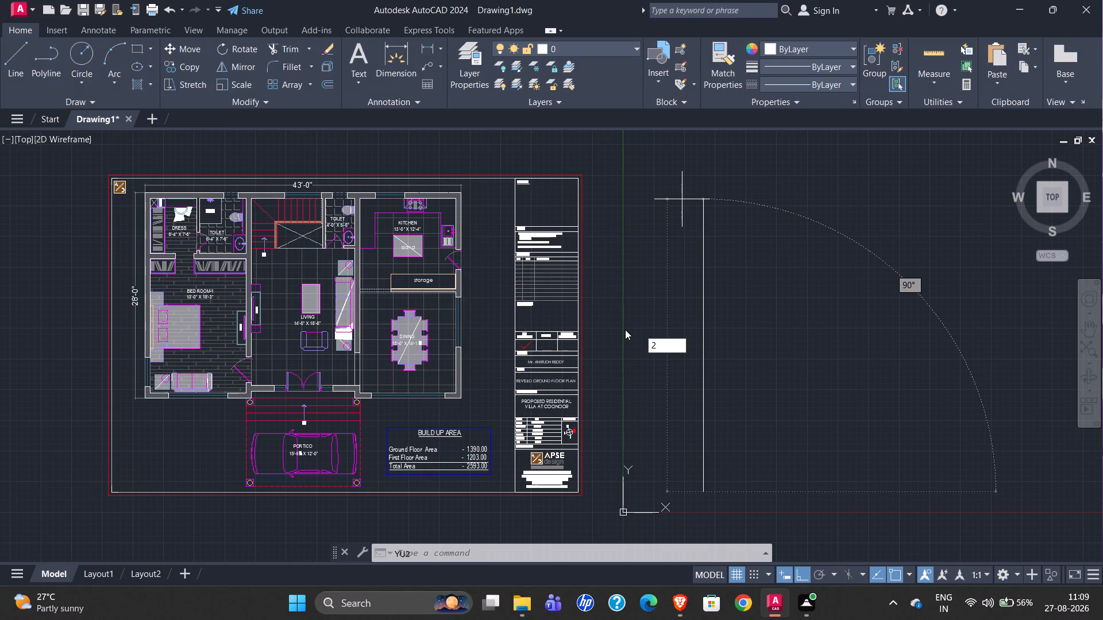
# Complete the upward vertical line with a length of 28' as the outline's left side.
pyautogui.press('8')
pyautogui.press("'")
pyautogui.press('Return')
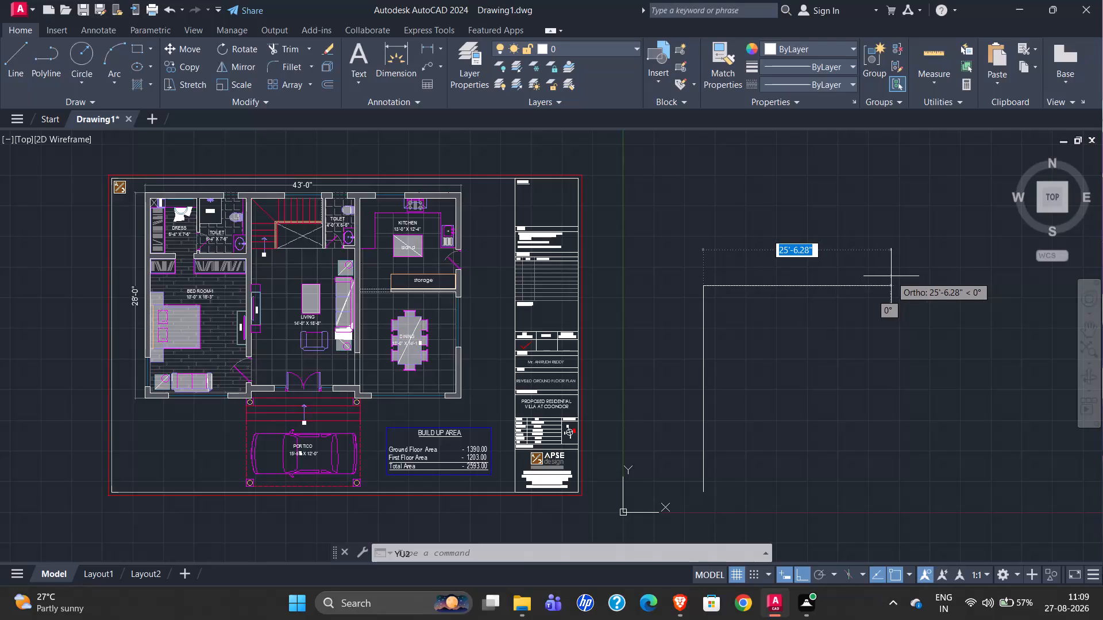
pyautogui.press('Escape')
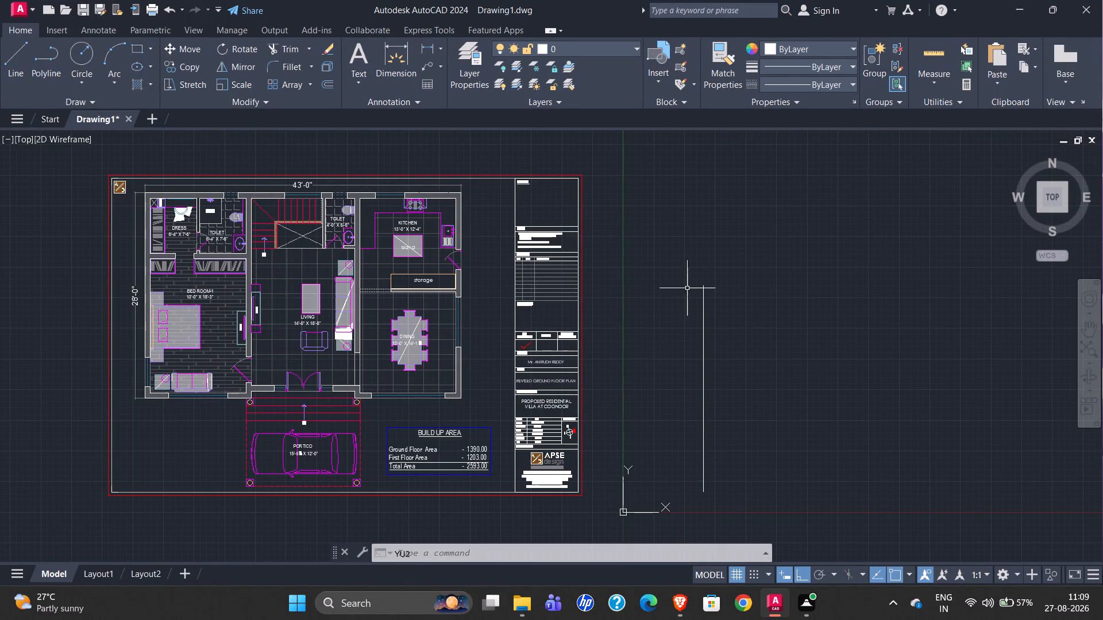
# Start a horizontal line toward the right from the top end of the 28' vertical line.
pyautogui.click(10, 51)
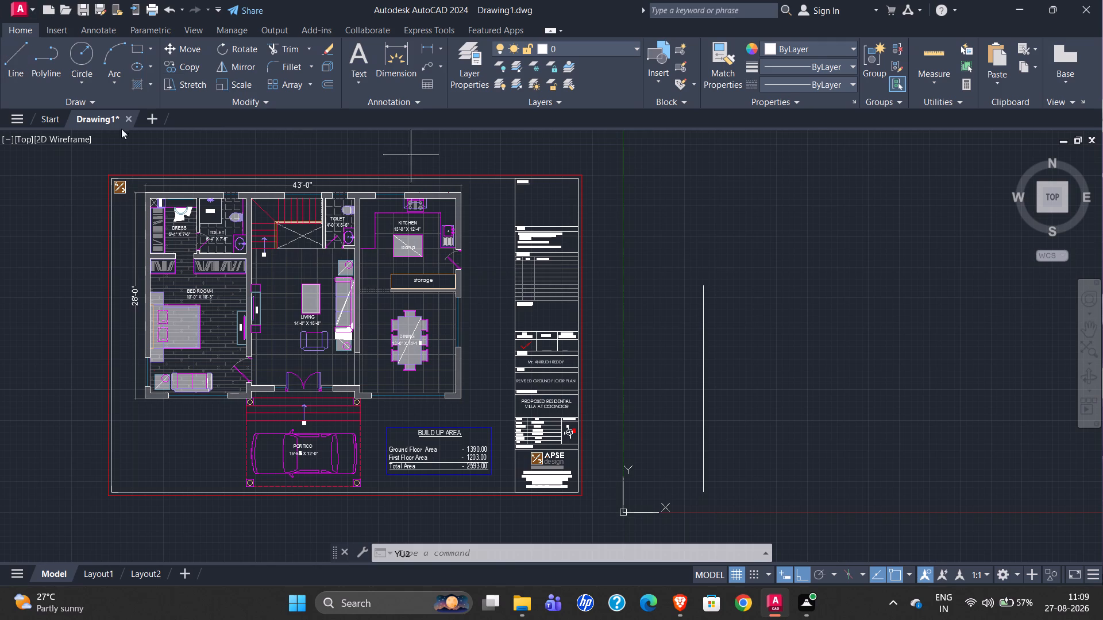
pyautogui.click(705, 290)
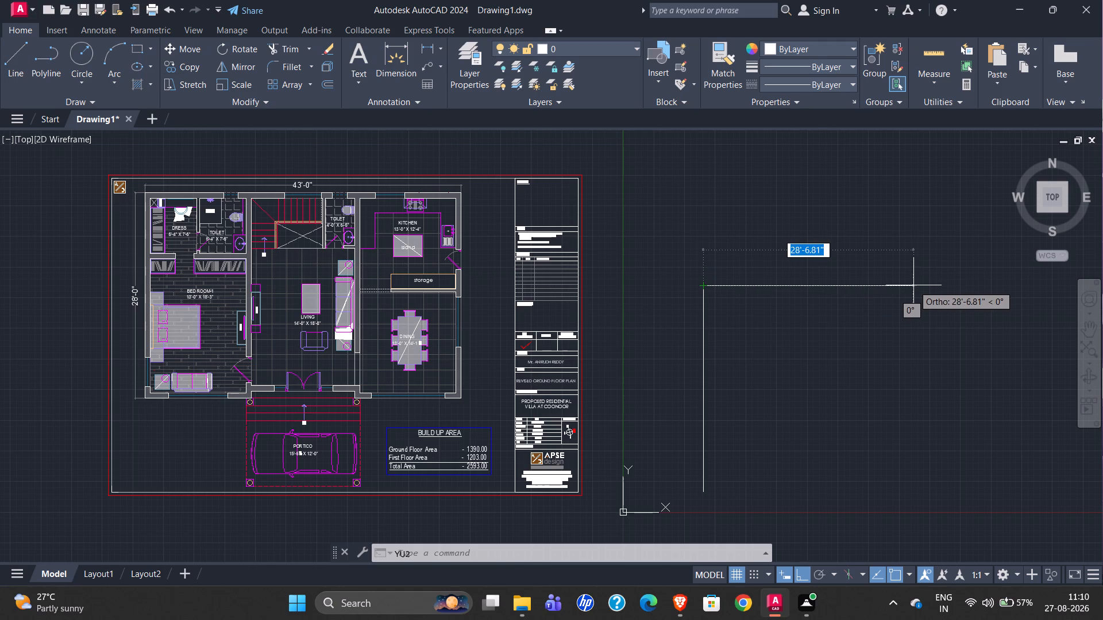
pyautogui.press('4')
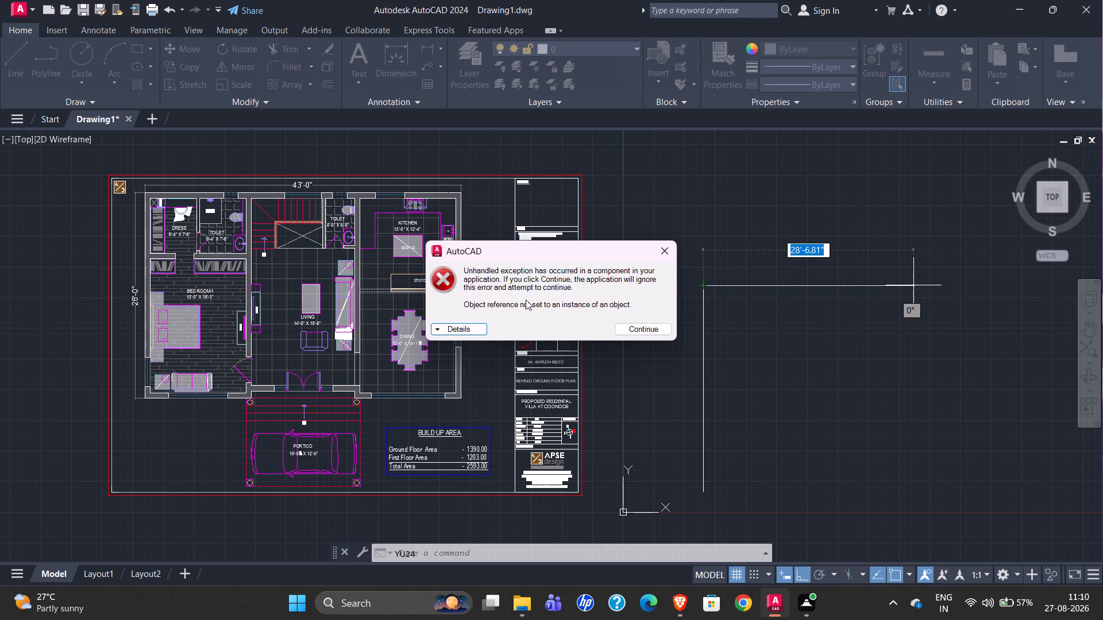
pyautogui.click(634, 329)
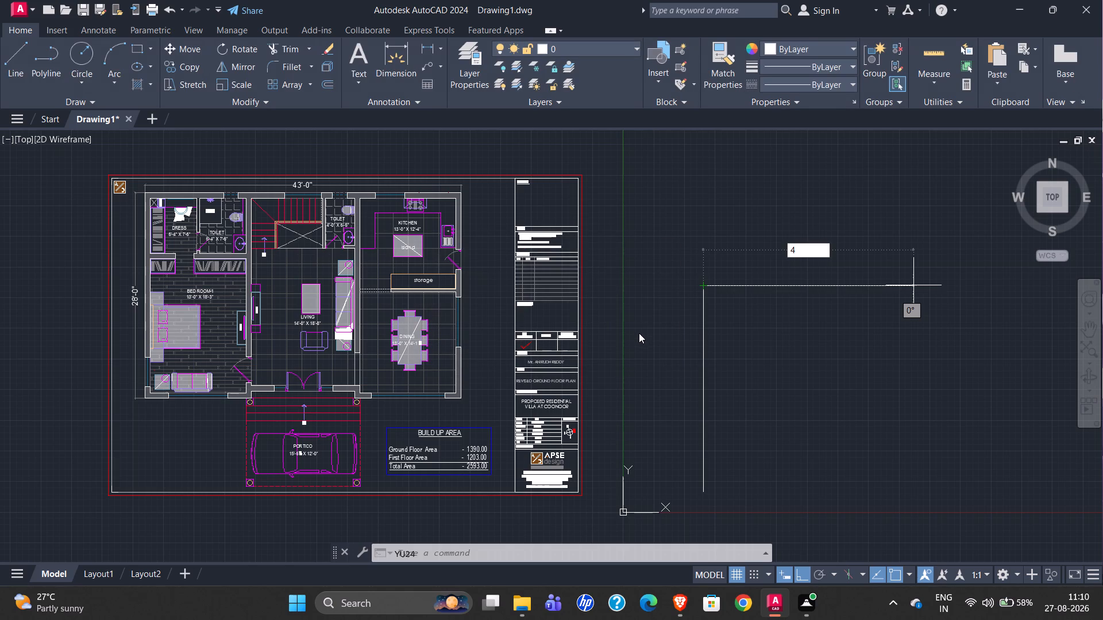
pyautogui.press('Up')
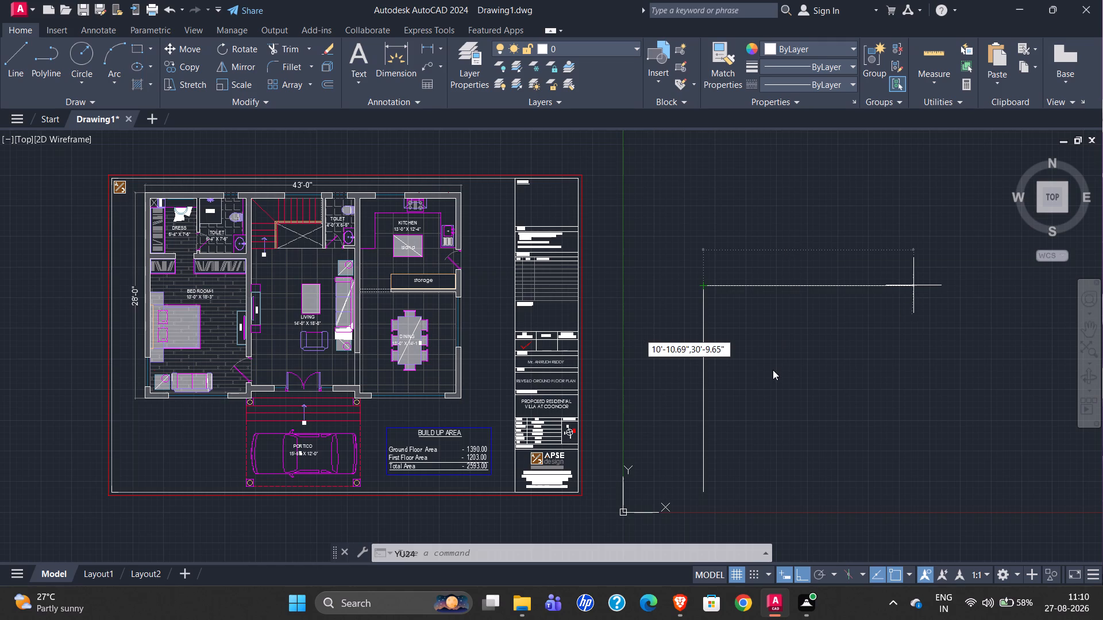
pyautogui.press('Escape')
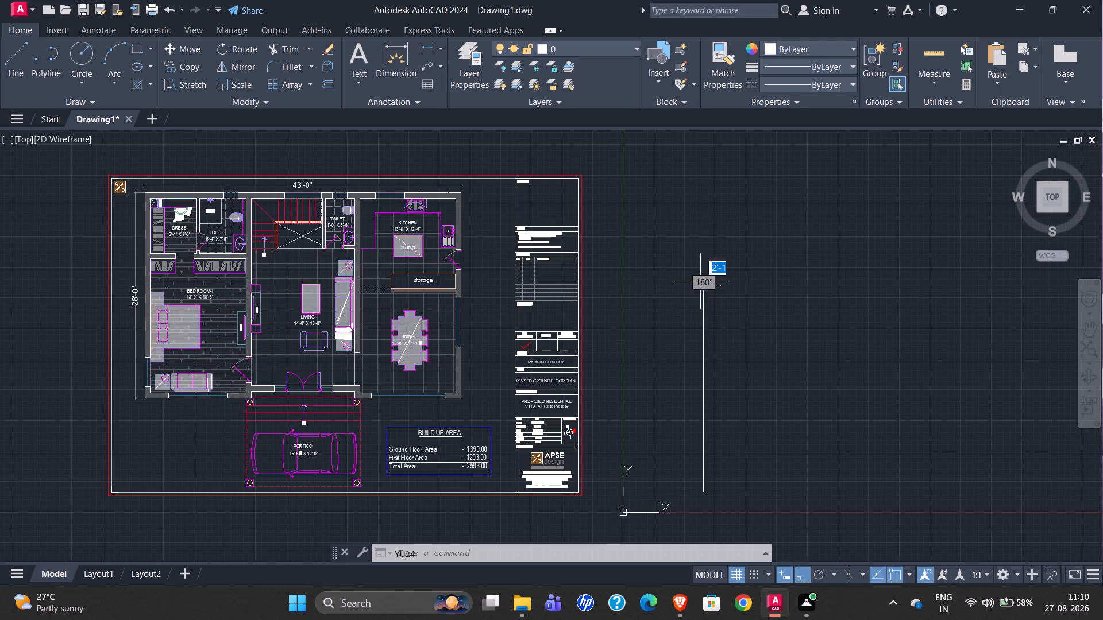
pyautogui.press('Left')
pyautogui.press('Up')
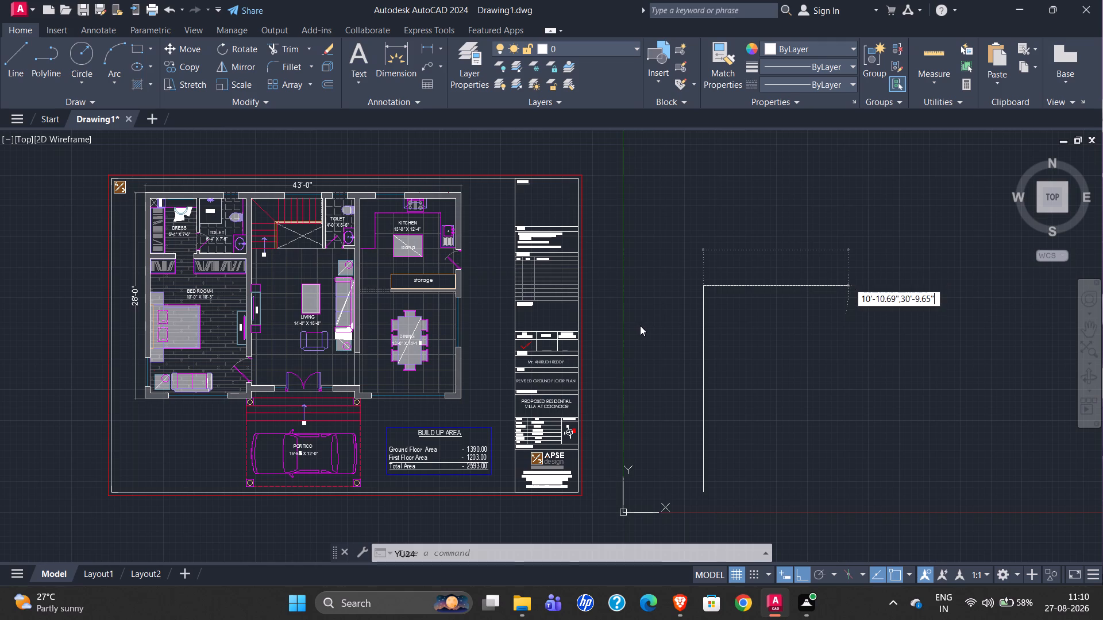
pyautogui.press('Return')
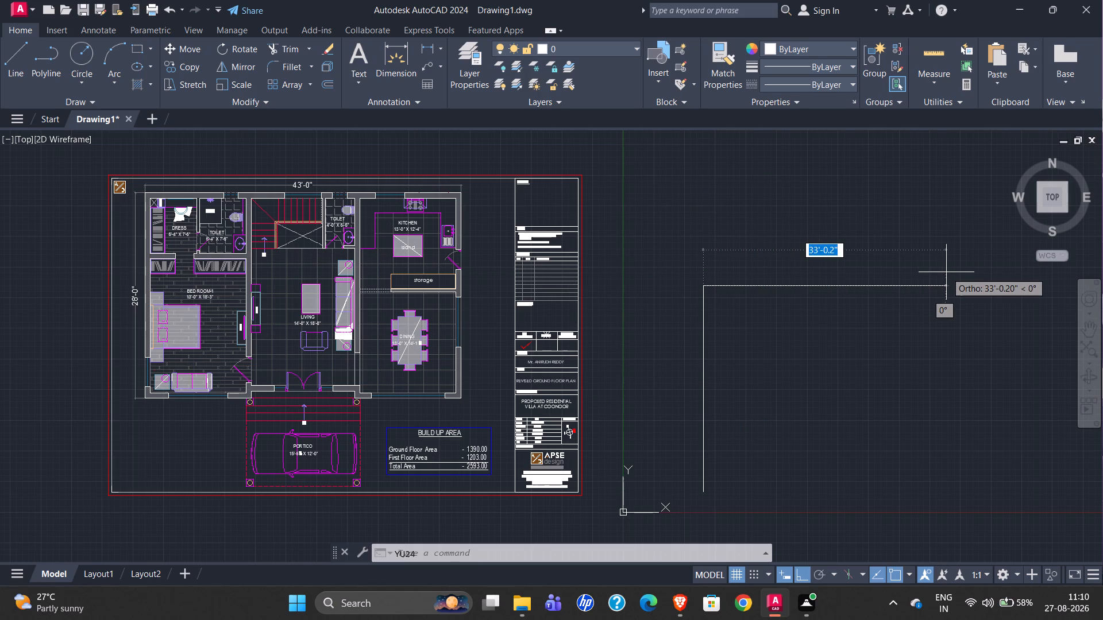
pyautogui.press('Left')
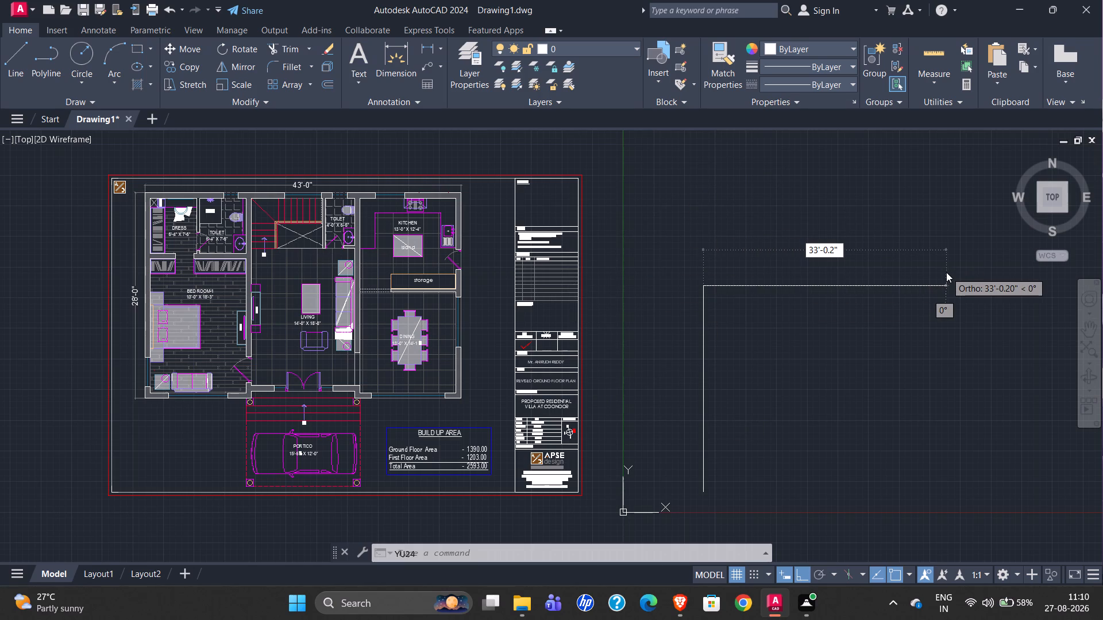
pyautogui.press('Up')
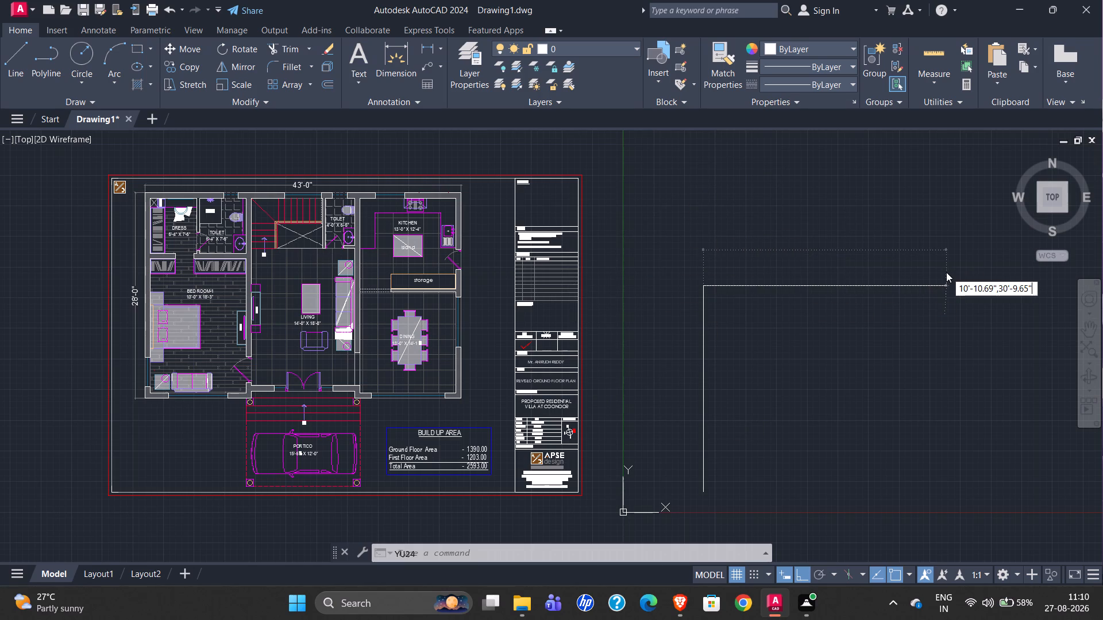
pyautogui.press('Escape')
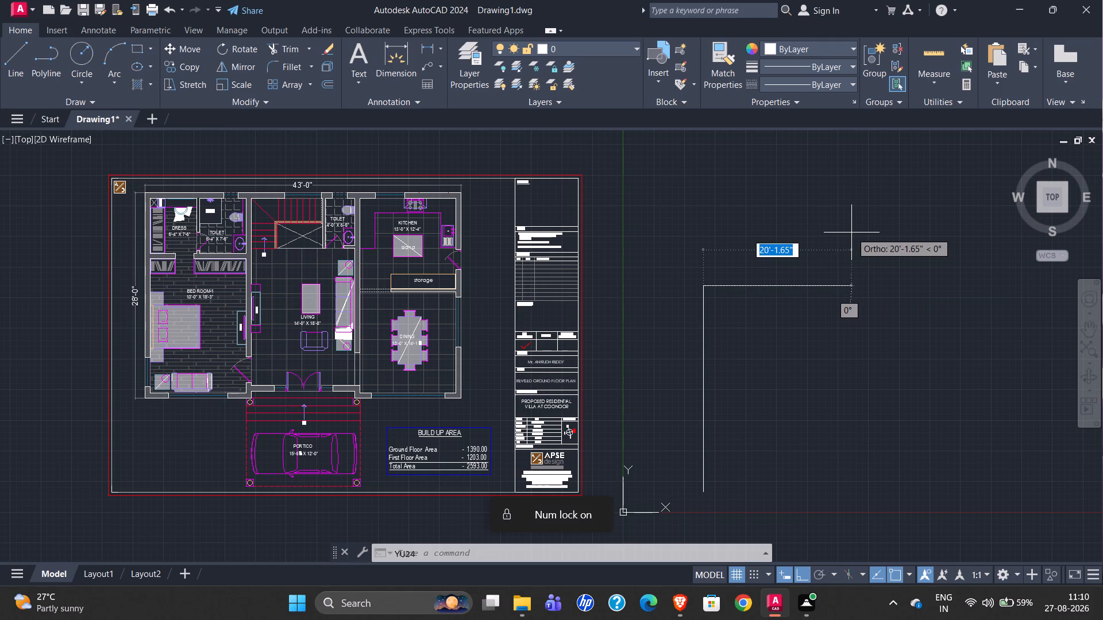
# Set the horizontal line's length to 43' to form the outline's top side.
pyautogui.press('4')
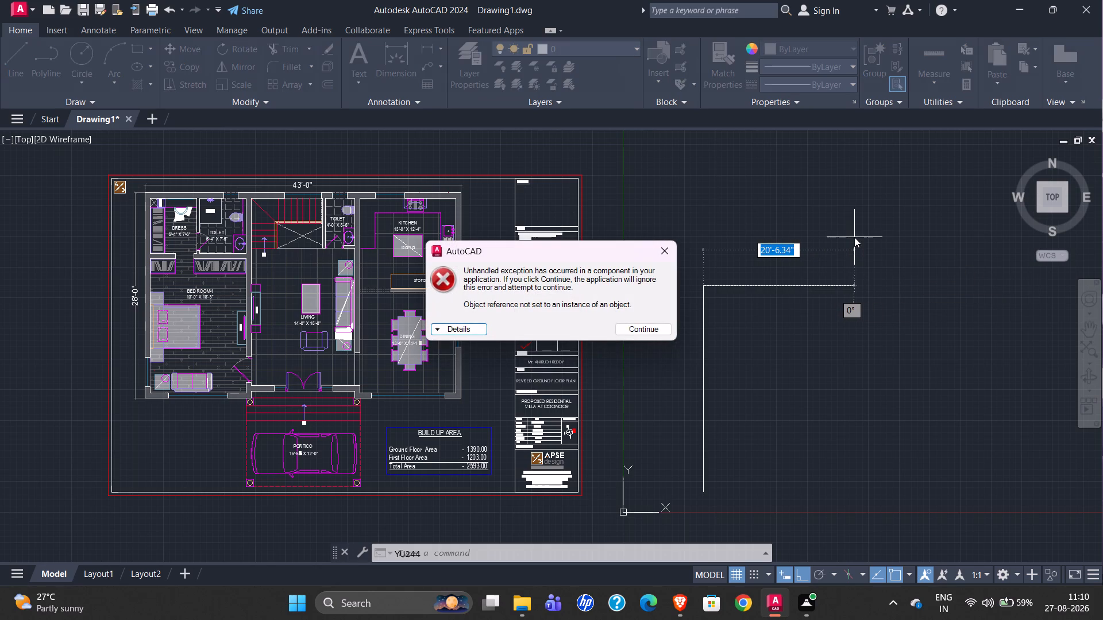
pyautogui.click(637, 332)
pyautogui.write("4'")
pyautogui.press('BackSpace')
pyautogui.press('BackSpace')
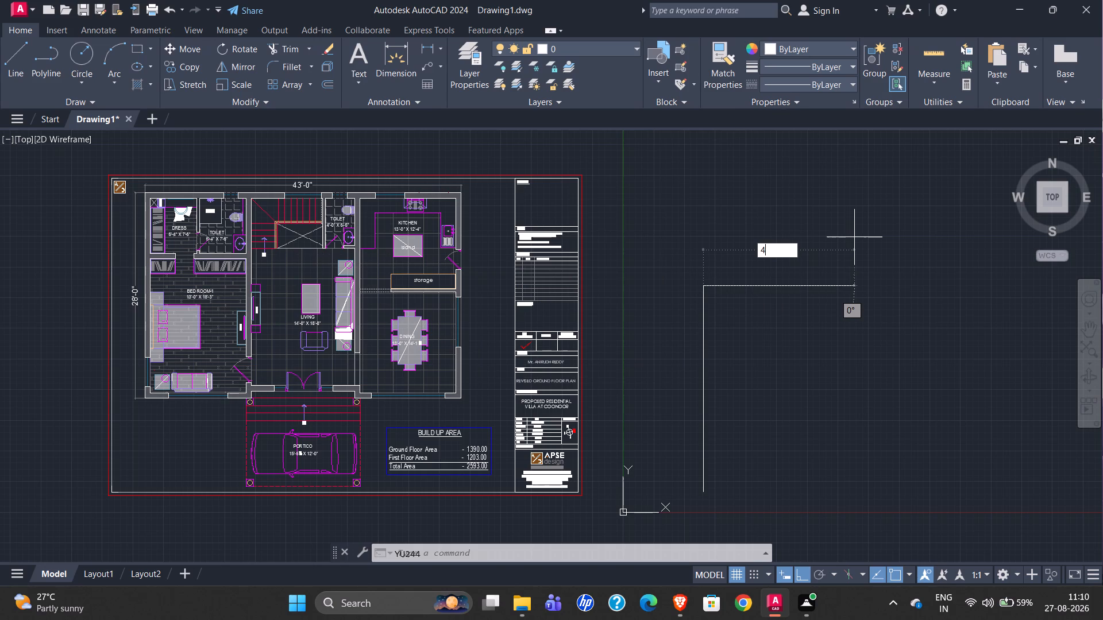
pyautogui.press('8')
pyautogui.press('BackSpace')
pyautogui.write("3'")
pyautogui.press('Return')
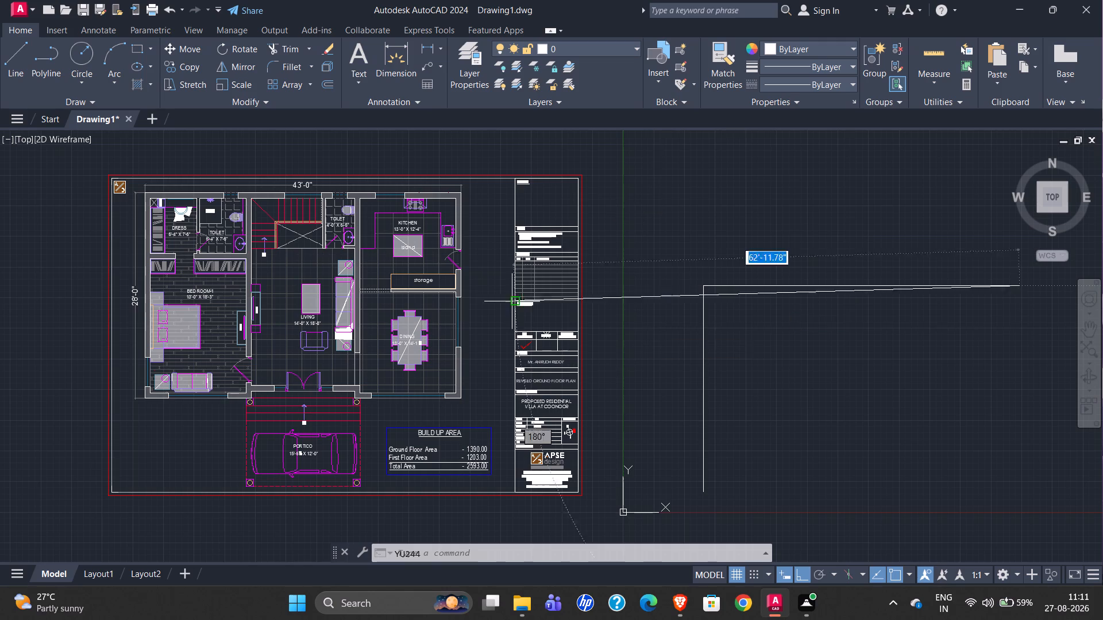
# Draw the outline's right side 28' downward and close the rectangle along the bottom to the first line's lower end.
pyautogui.scroll(-2, 522, 361)
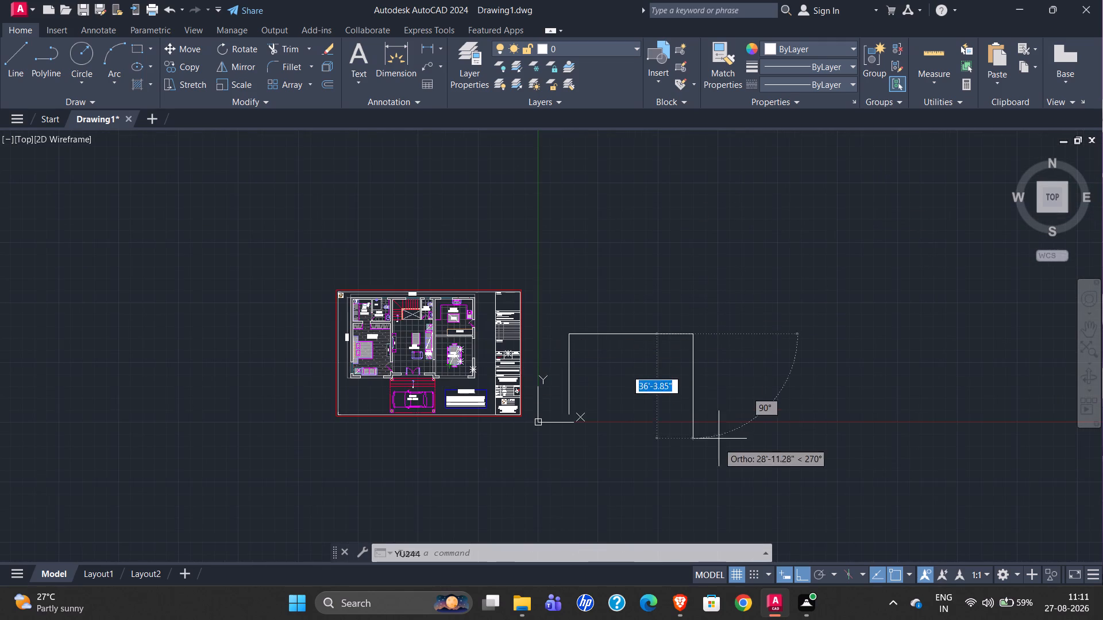
pyautogui.scroll(3, 669, 431)
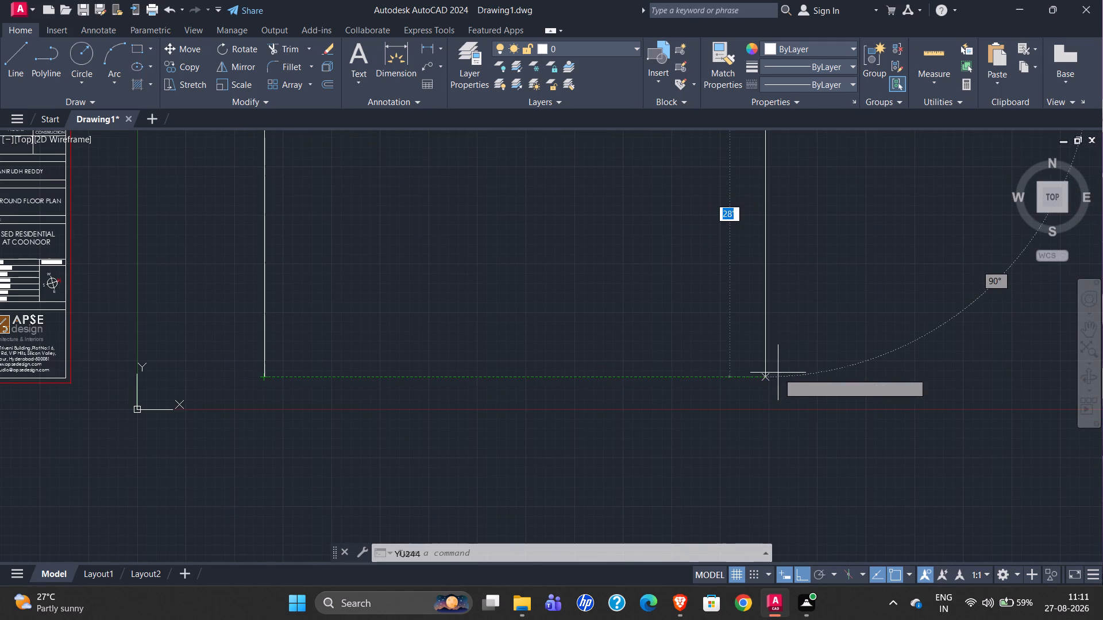
pyautogui.click(764, 378)
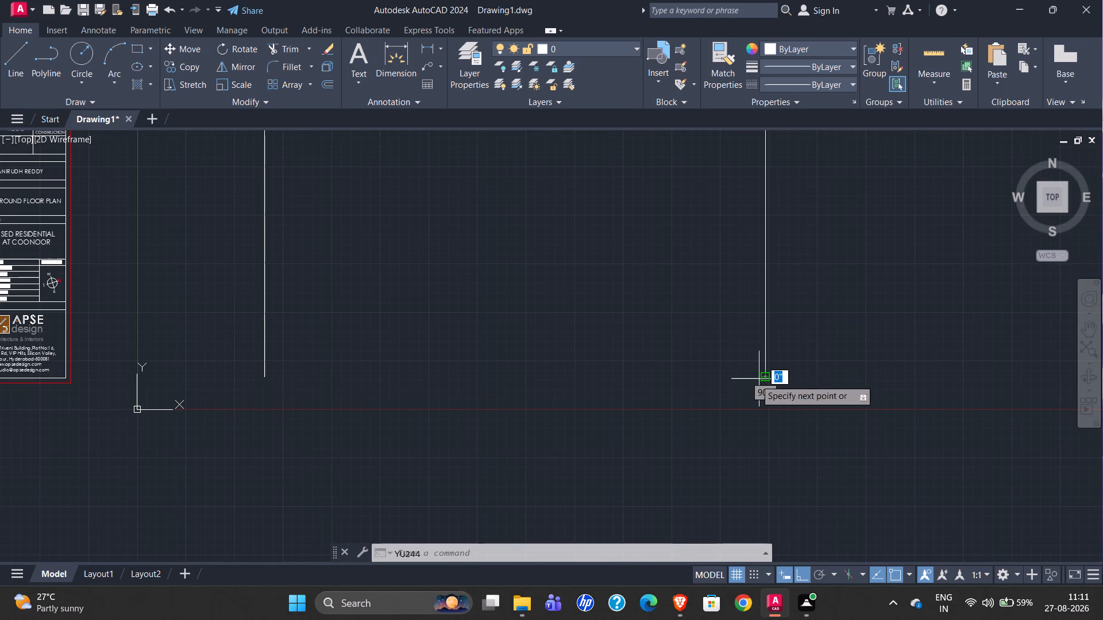
pyautogui.click(266, 374)
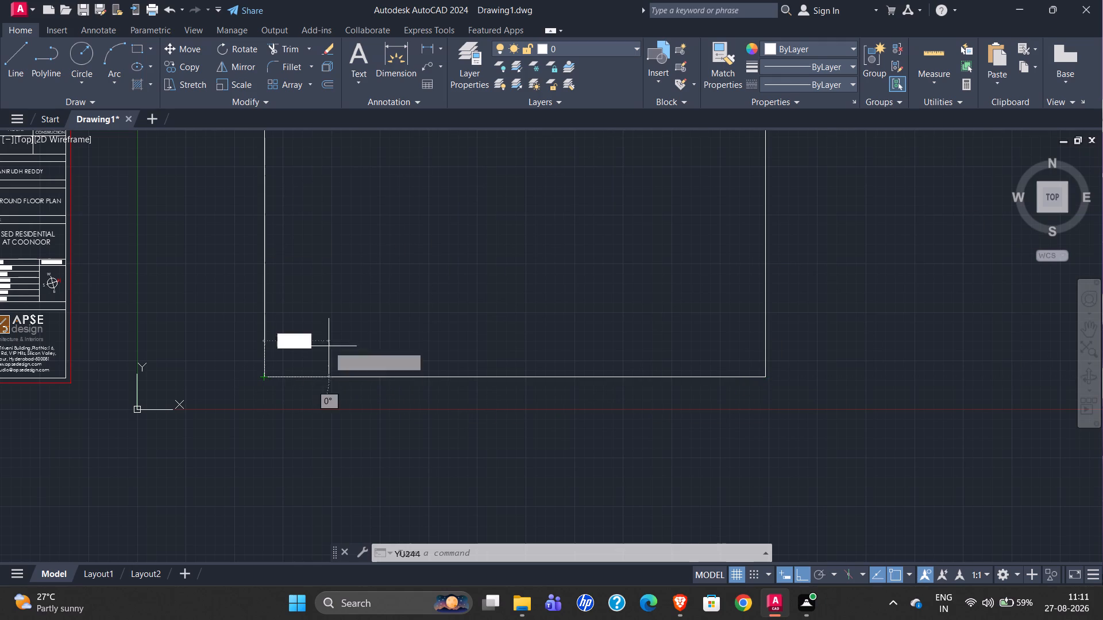
pyautogui.press('Escape')
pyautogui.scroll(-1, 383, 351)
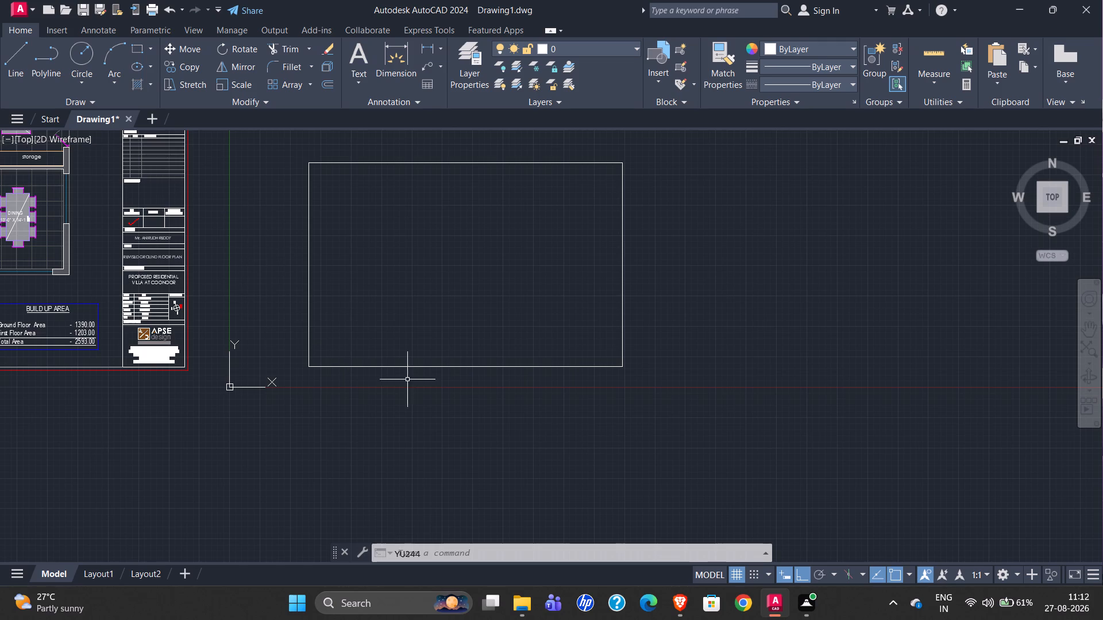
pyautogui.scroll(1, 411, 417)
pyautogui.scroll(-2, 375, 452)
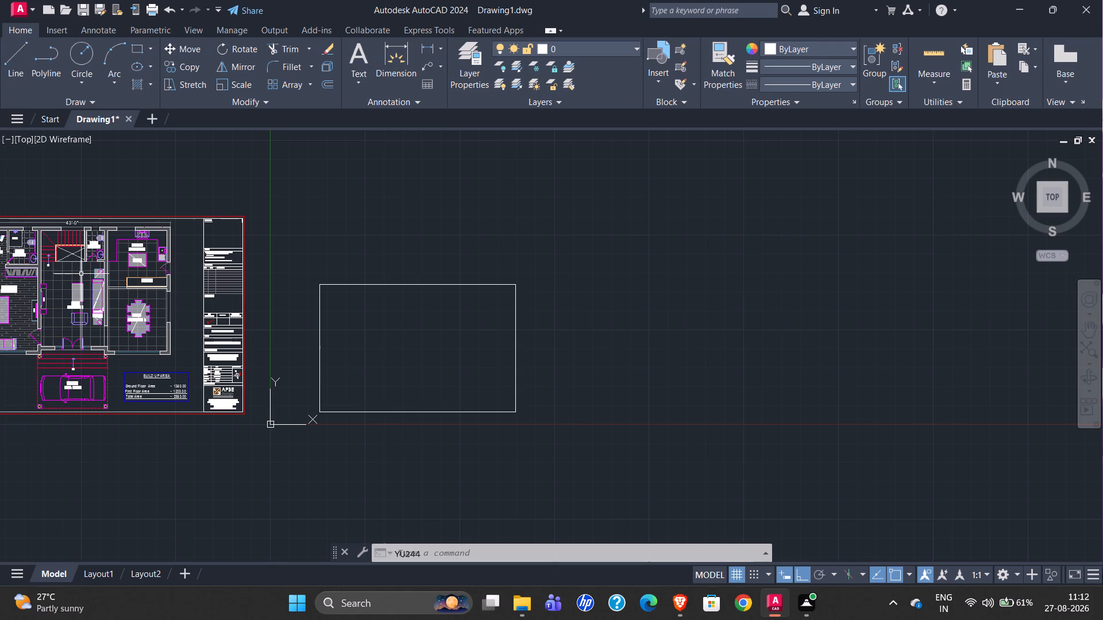
# Examine the original ground floor plan's room layout, size labels and walls from the bedroom across to the kitchen and dining.
pyautogui.scroll(-1, 486, 319)
pyautogui.scroll(3, 149, 278)
pyautogui.scroll(1, 279, 200)
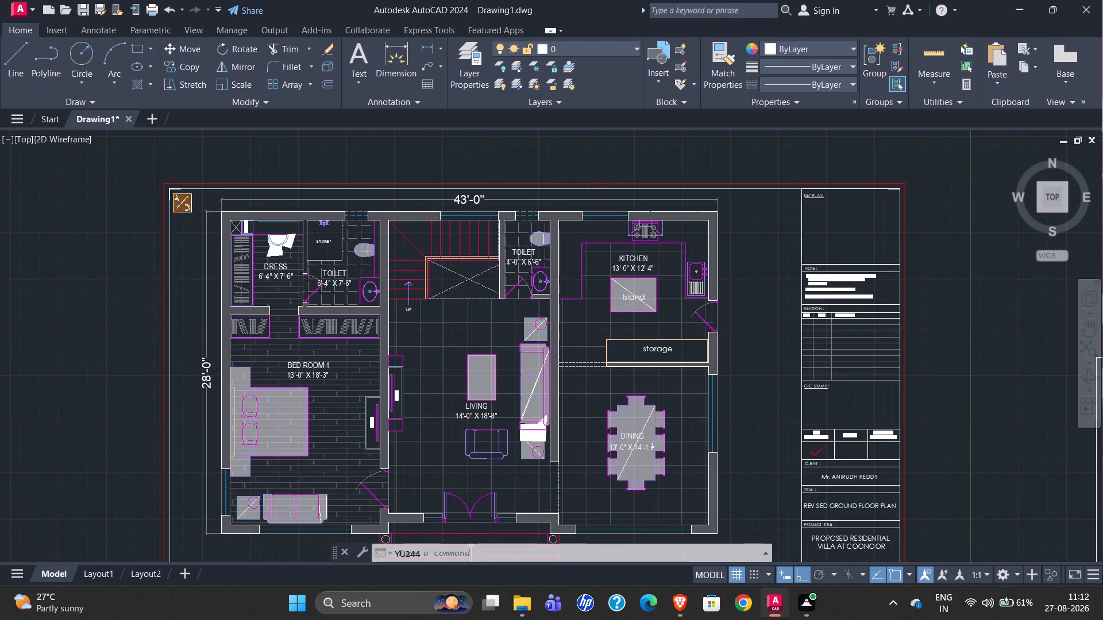
pyautogui.scroll(-2, 200, 197)
pyautogui.scroll(2, 284, 397)
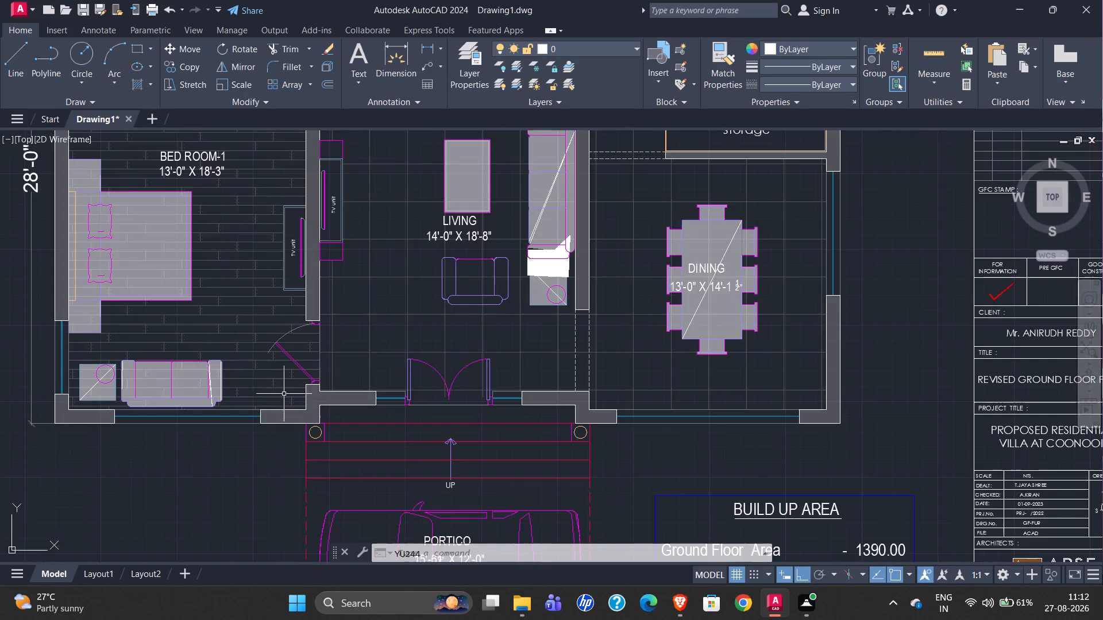
pyautogui.scroll(-2, 169, 389)
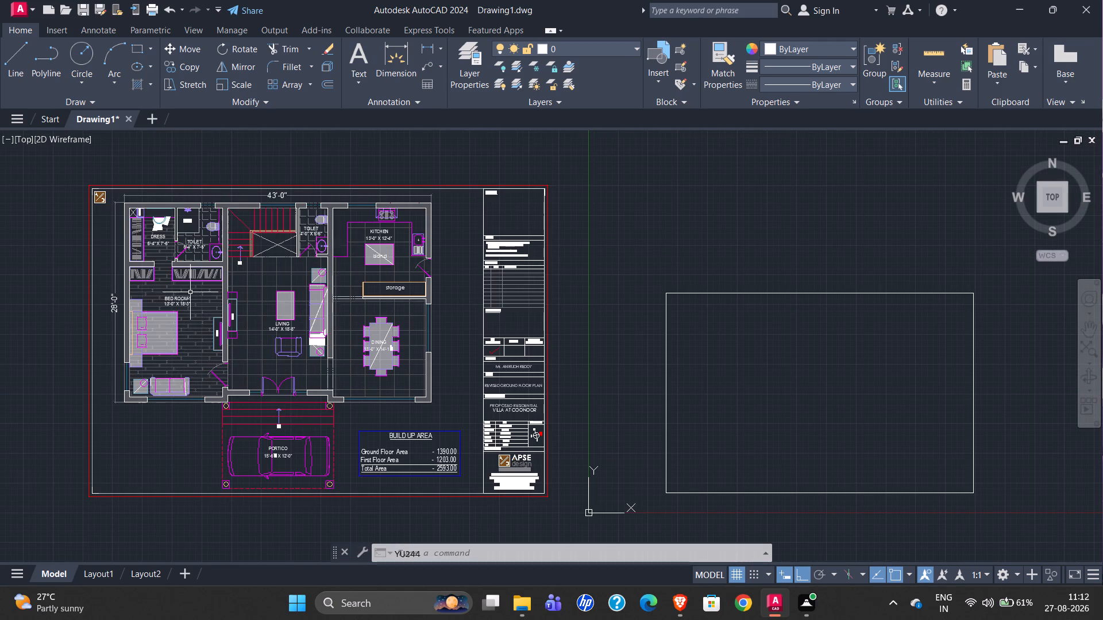
pyautogui.scroll(2, 110, 253)
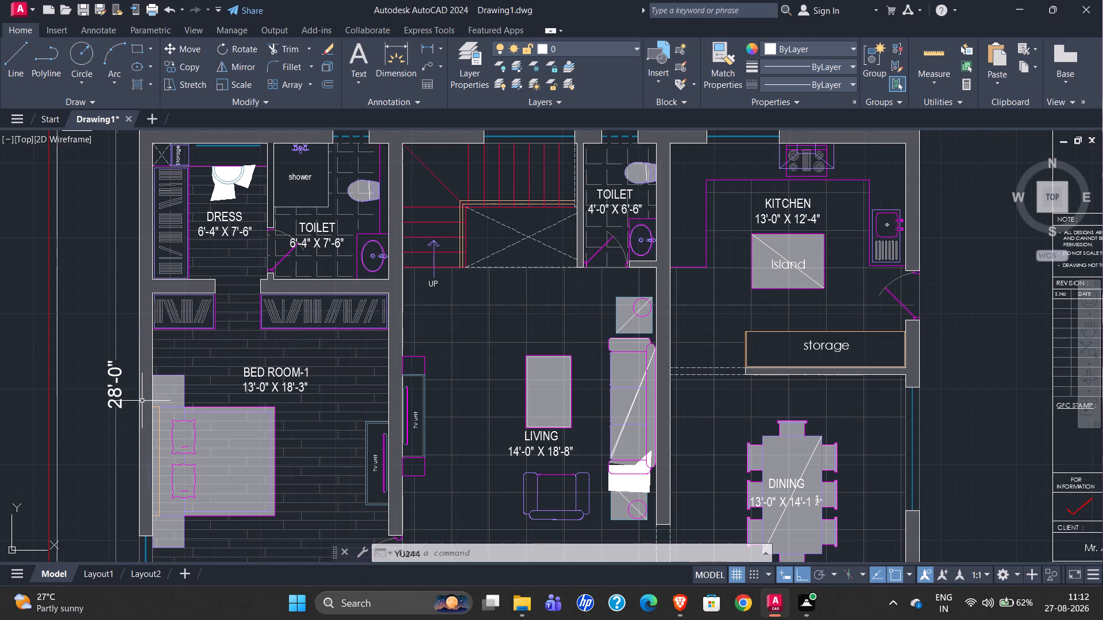
pyautogui.scroll(-1, 141, 401)
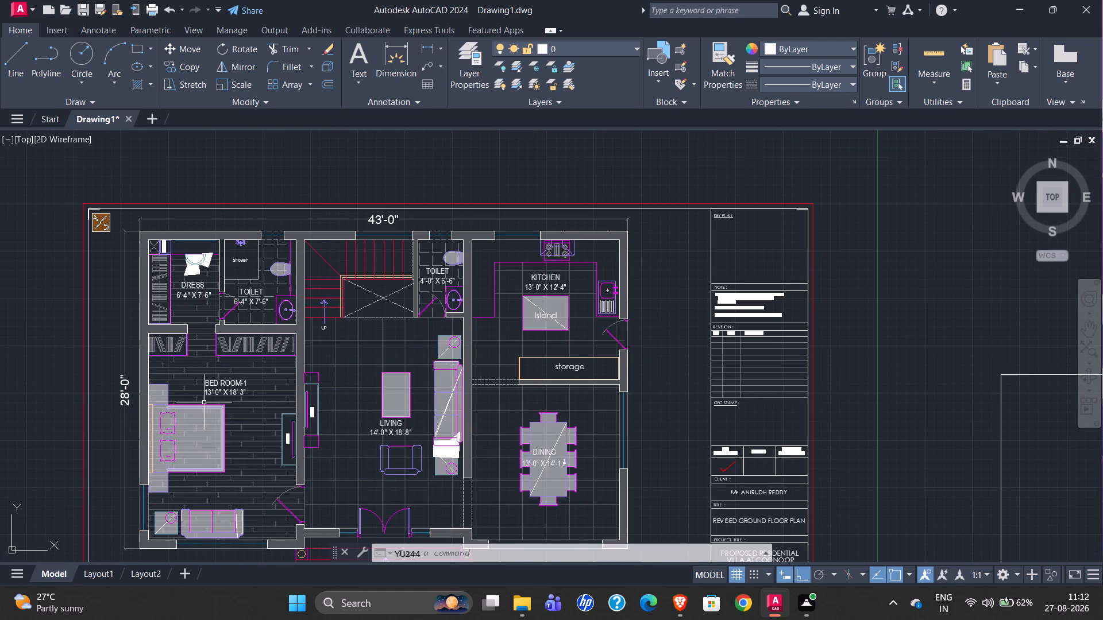
pyautogui.scroll(1, 230, 395)
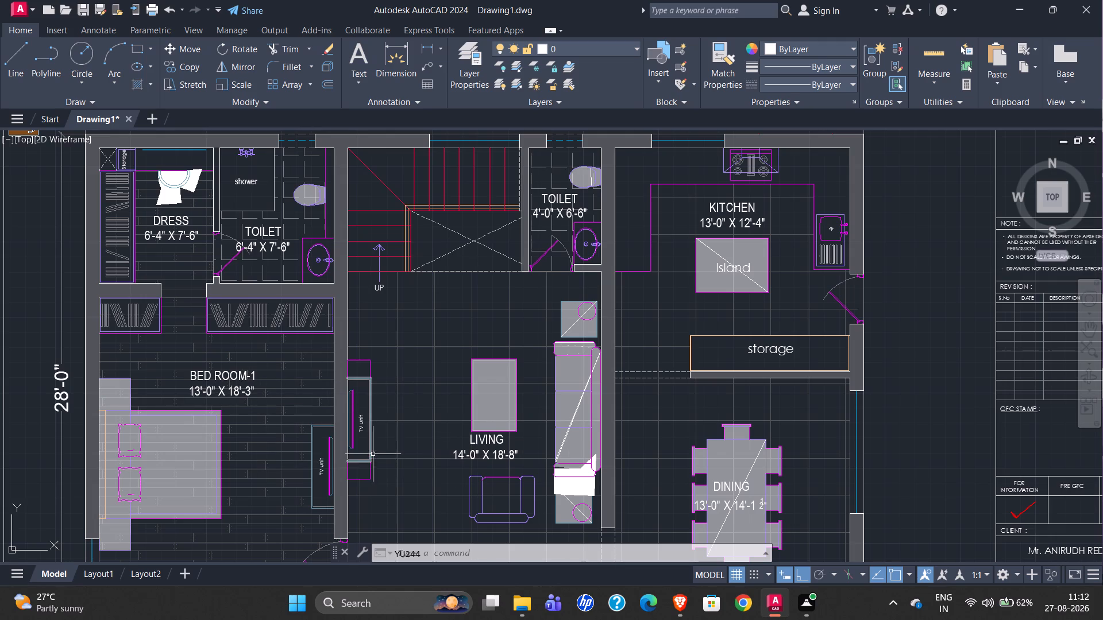
pyautogui.scroll(-1, 343, 299)
pyautogui.scroll(1, 439, 421)
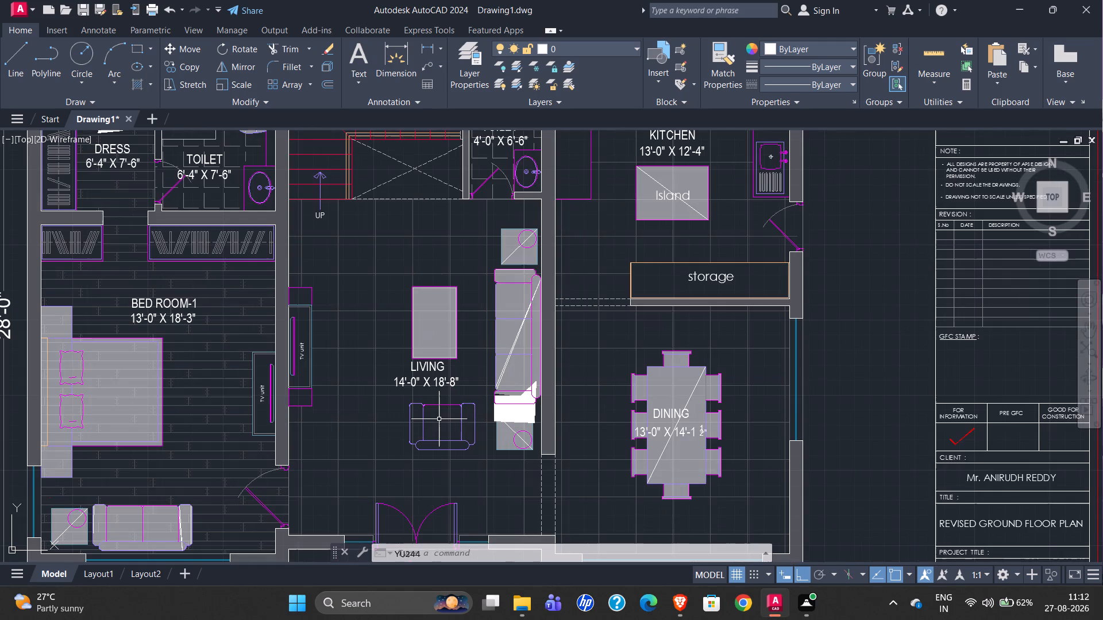
pyautogui.scroll(-1, 166, 365)
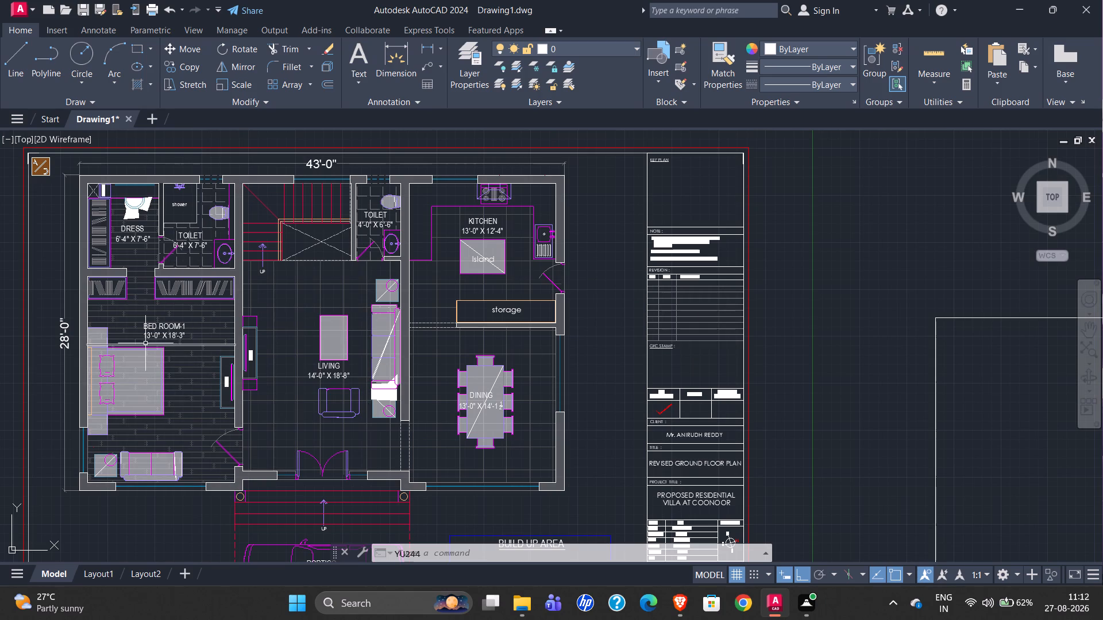
pyautogui.scroll(3, 138, 334)
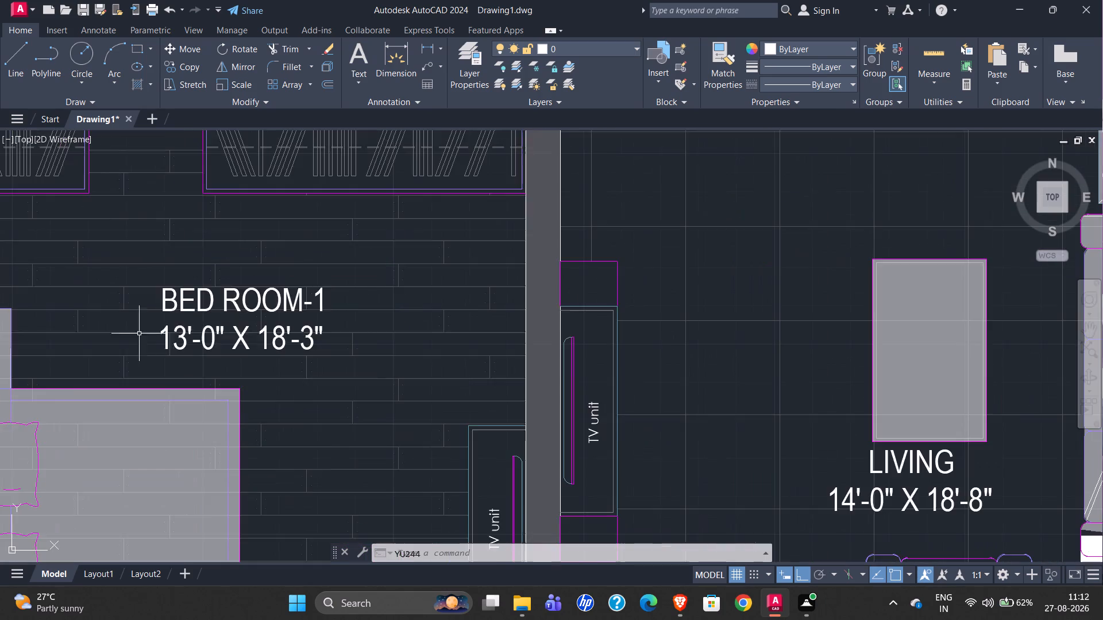
pyautogui.scroll(-2, 175, 324)
pyautogui.scroll(-1, 249, 363)
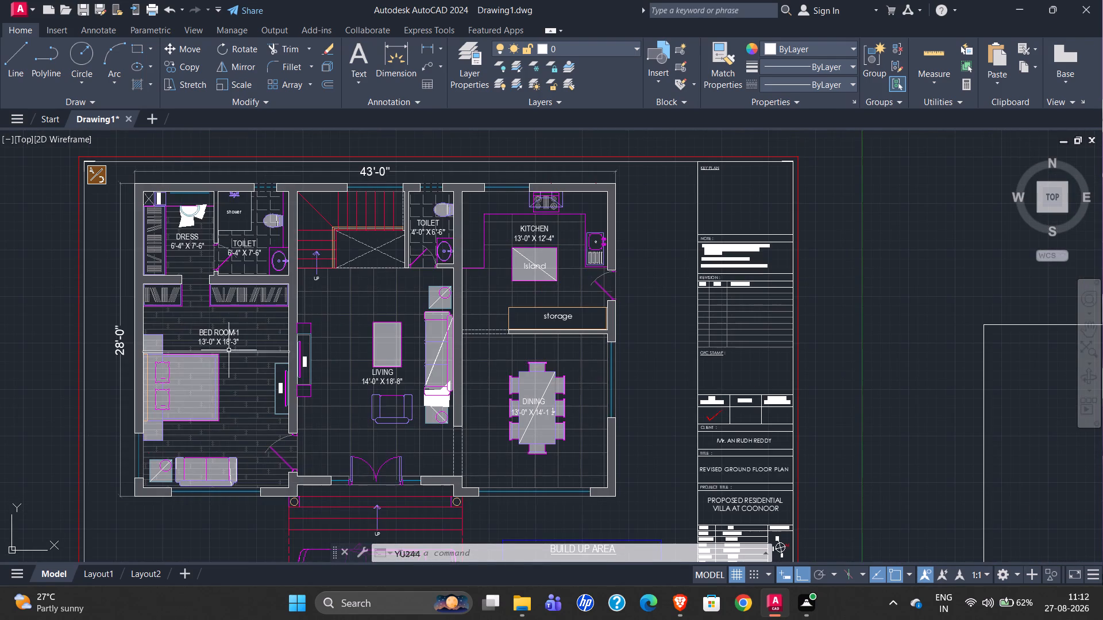
pyautogui.scroll(1, 210, 319)
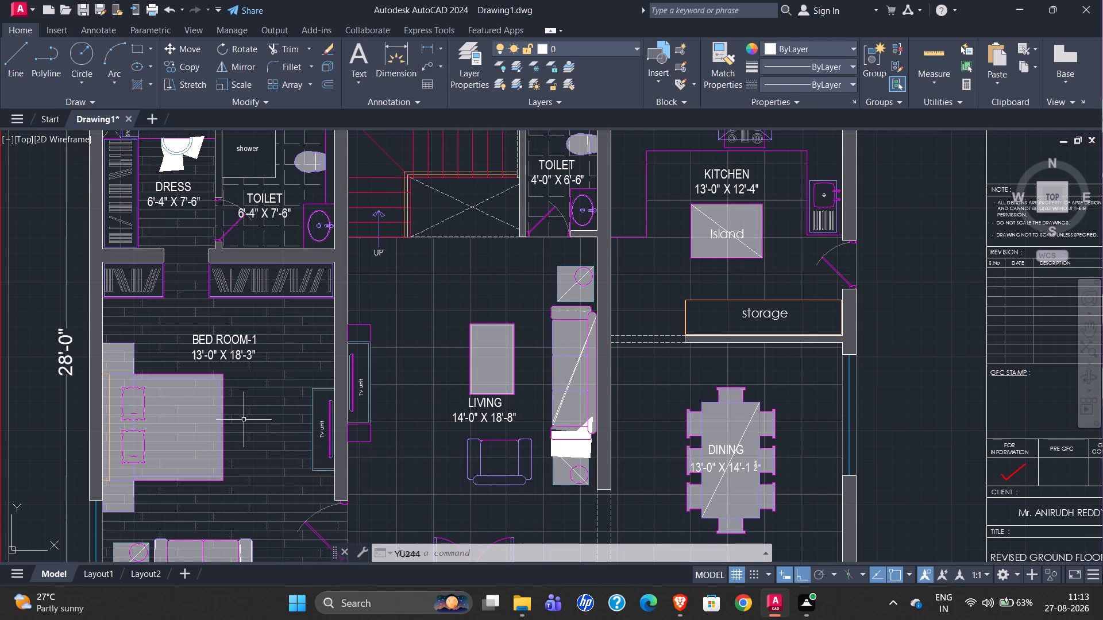
pyautogui.scroll(-1, 253, 410)
pyautogui.scroll(1, 628, 402)
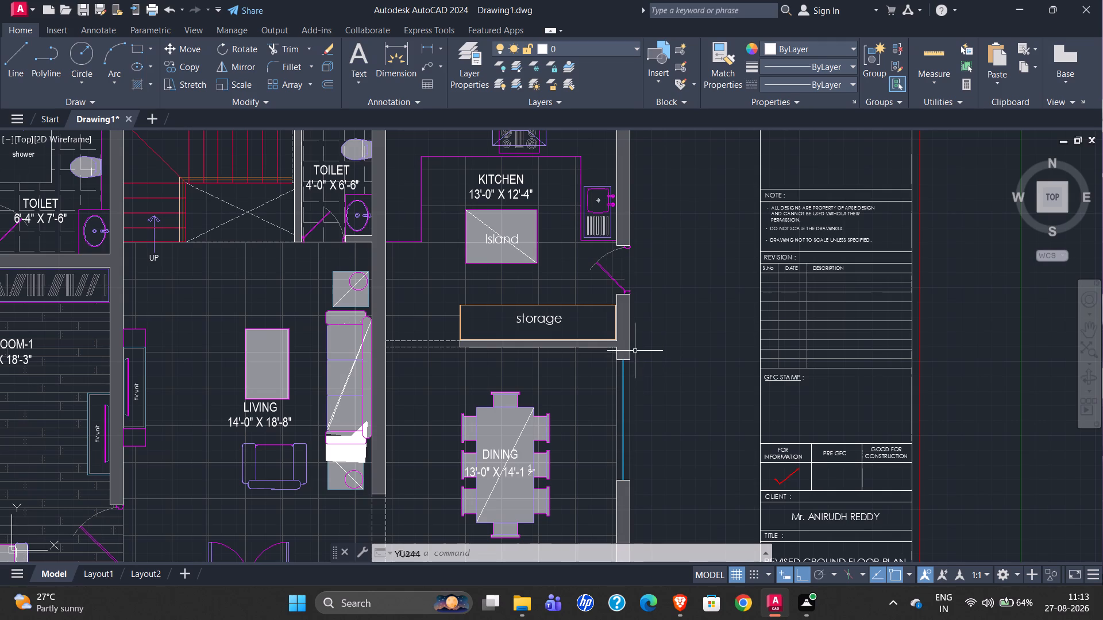
pyautogui.scroll(-1, 684, 248)
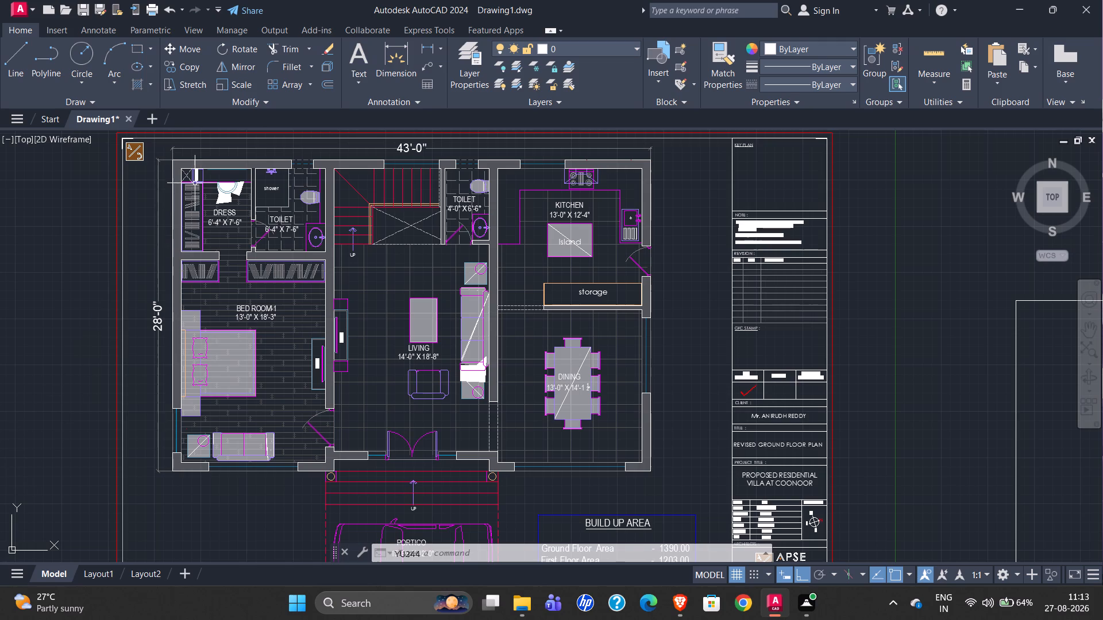
# Examine the dress and toilet area beside the bedroom in the original plan, including its partition walls and size labels.
pyautogui.scroll(2, 205, 161)
pyautogui.scroll(2, 318, 235)
pyautogui.scroll(-2, 318, 235)
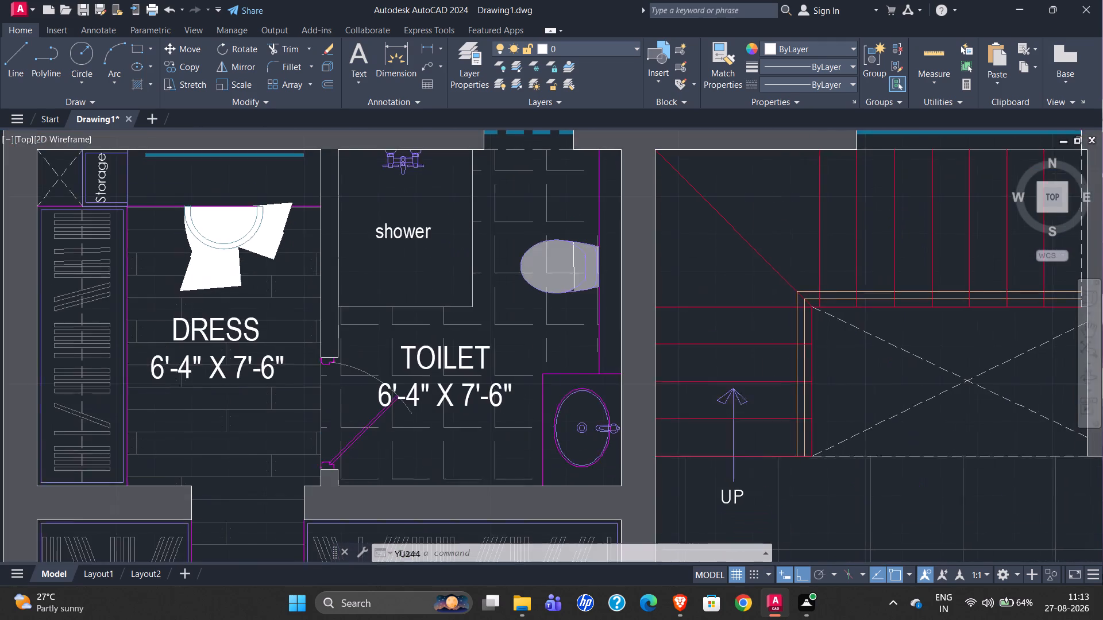
pyautogui.scroll(-1, 318, 235)
pyautogui.scroll(2, 338, 281)
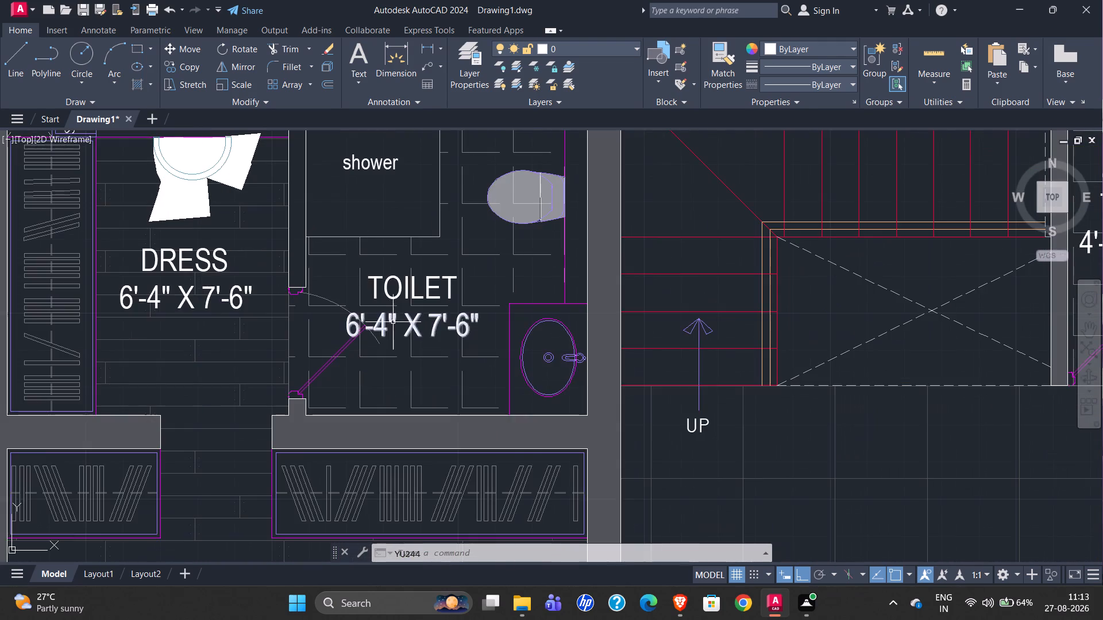
pyautogui.scroll(-1, 392, 323)
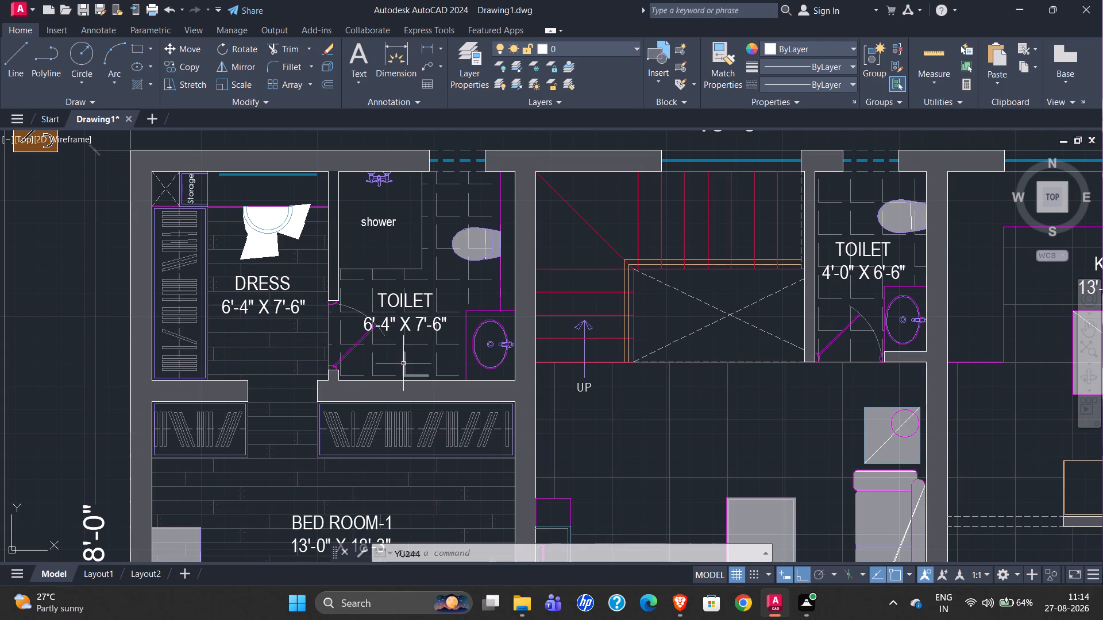
pyautogui.scroll(-1, 330, 202)
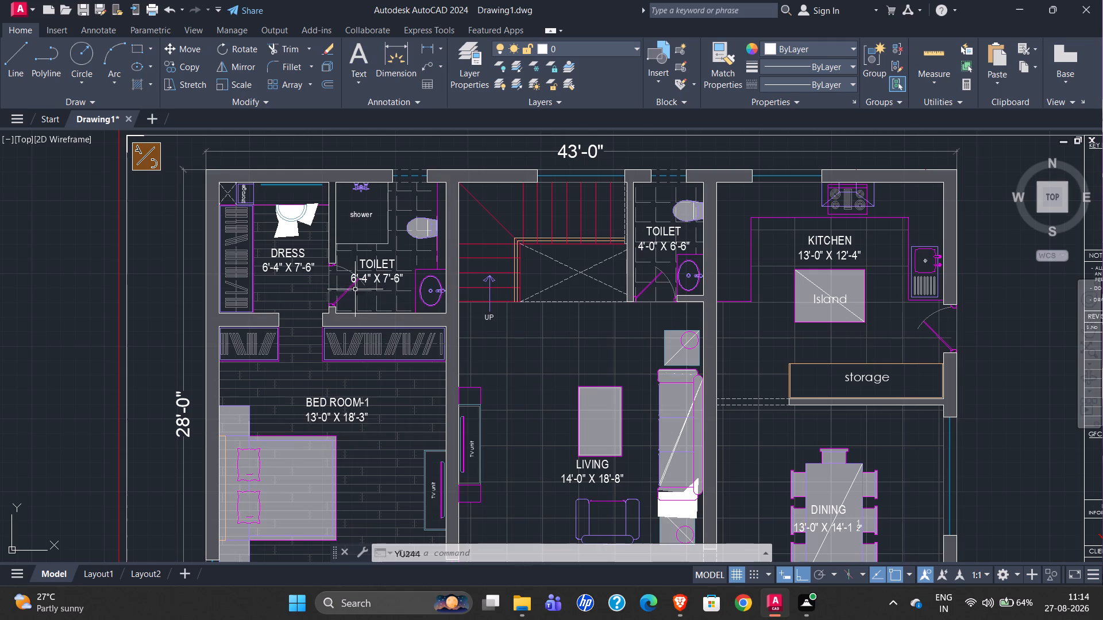
pyautogui.scroll(2, 349, 263)
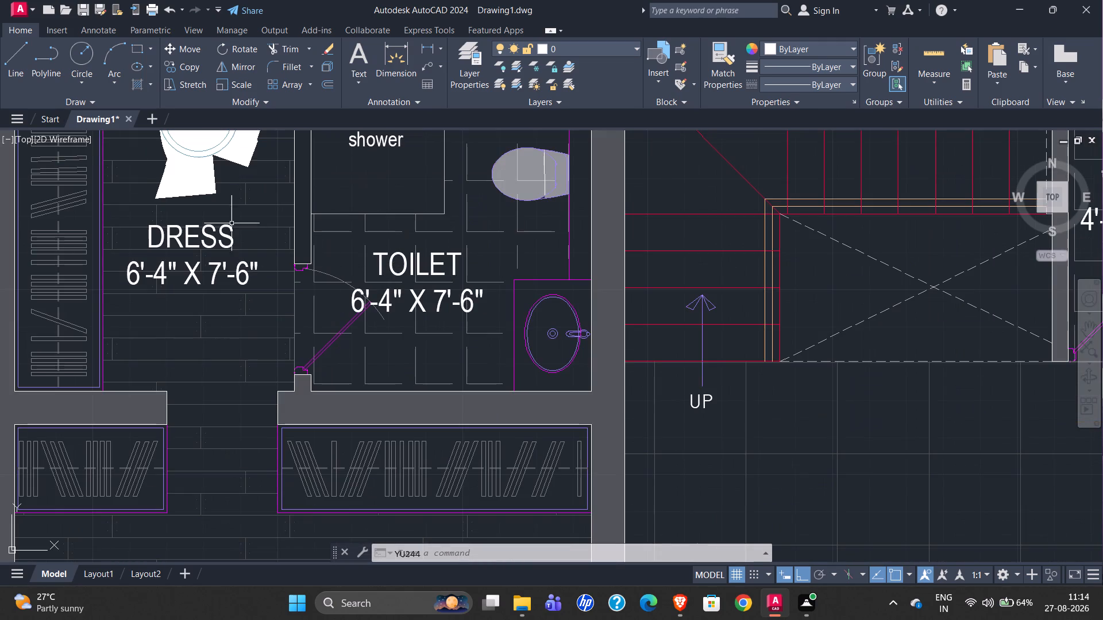
# Measure the thickness of the partition wall between the dress and toilet with a temporary line across its end.
pyautogui.click(8, 63)
pyautogui.scroll(3, 294, 257)
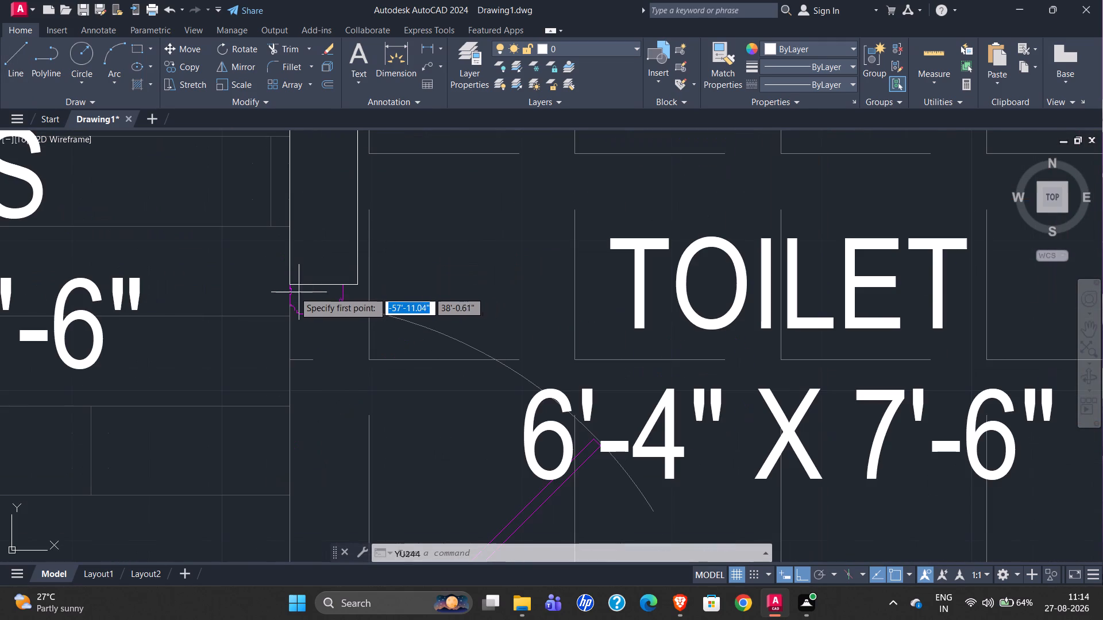
pyautogui.click(291, 282)
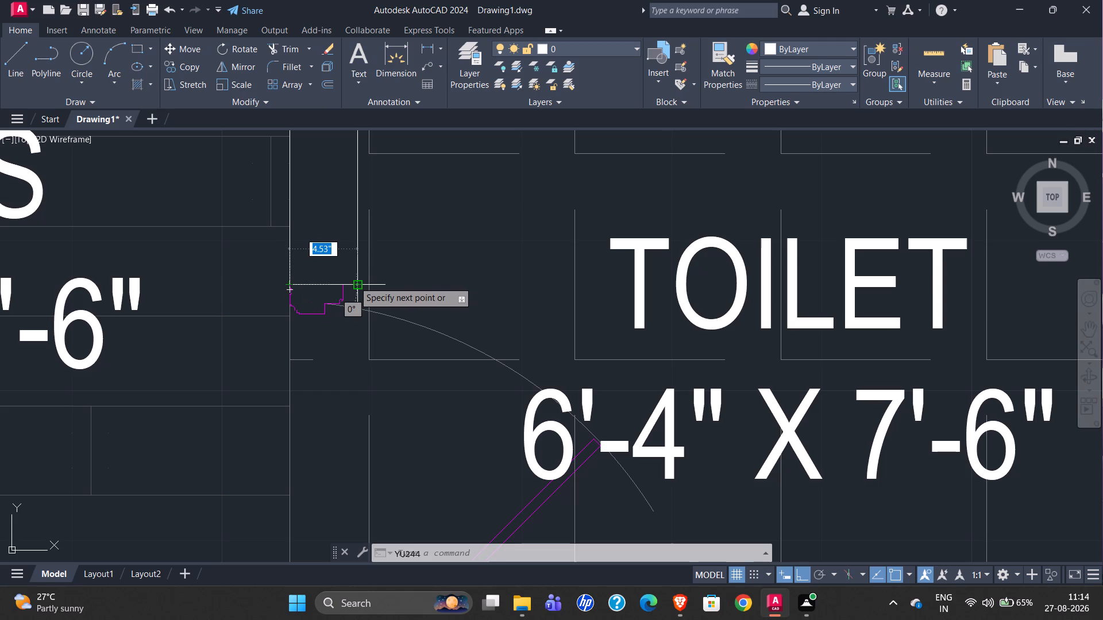
pyautogui.press('Escape')
# Examine the walls around the dress, shower and toilet in the original plan.
pyautogui.scroll(-3, 353, 264)
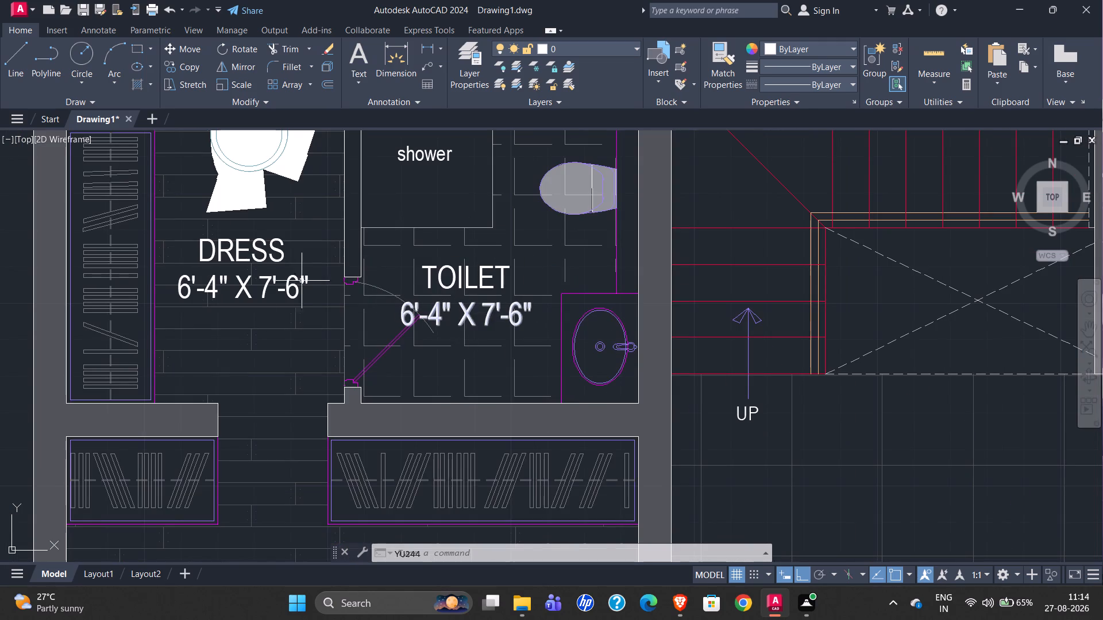
pyautogui.scroll(-1, 319, 383)
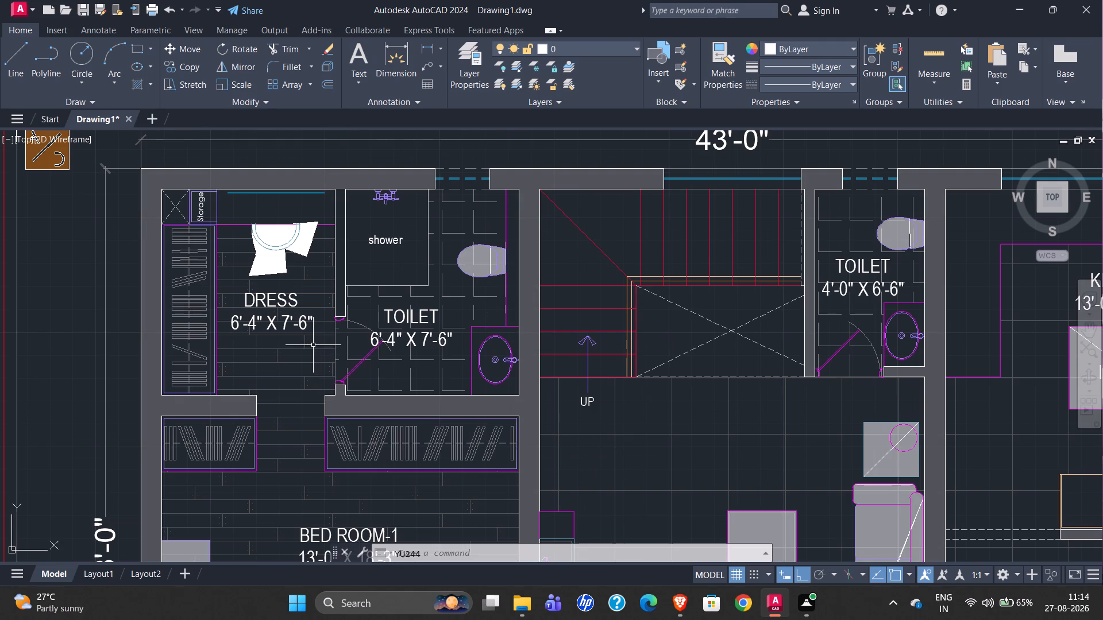
pyautogui.scroll(3, 246, 204)
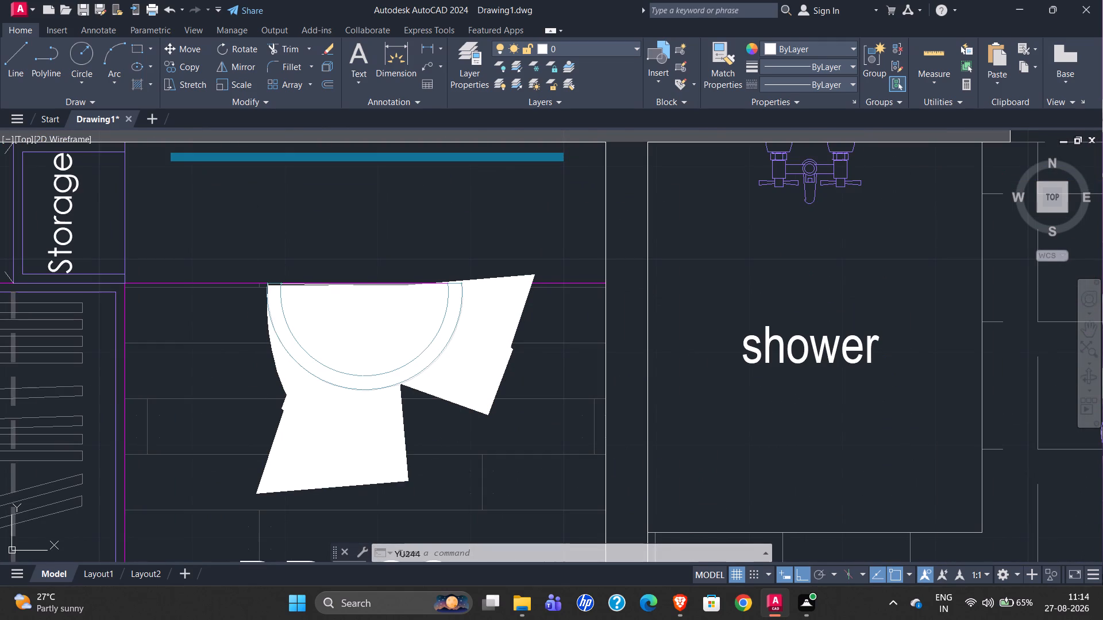
pyautogui.scroll(-4, 337, 233)
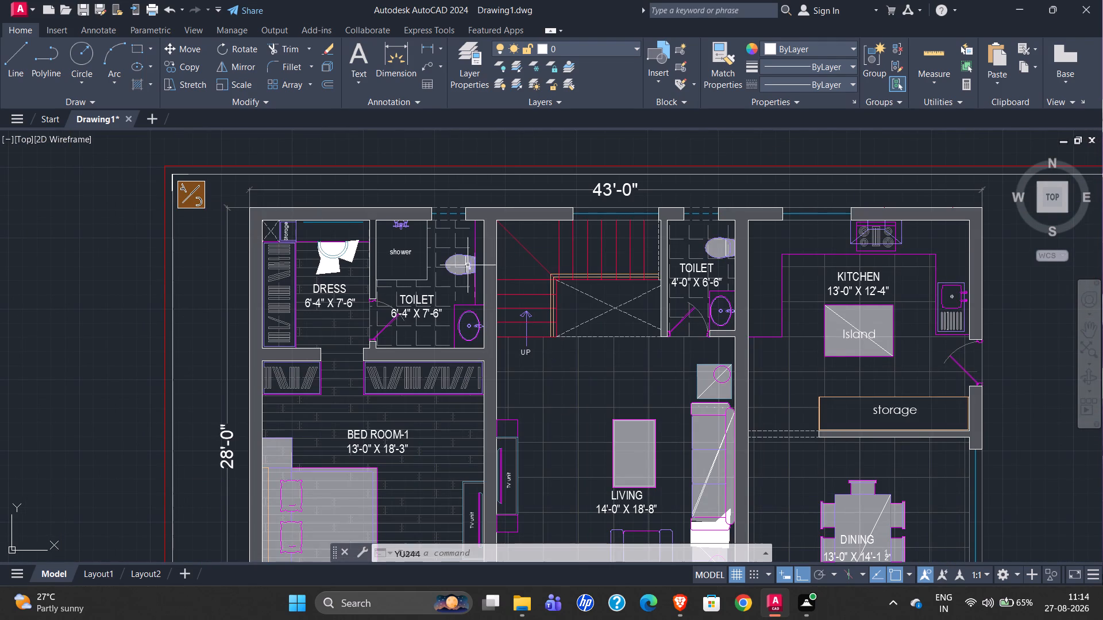
pyautogui.scroll(4, 463, 263)
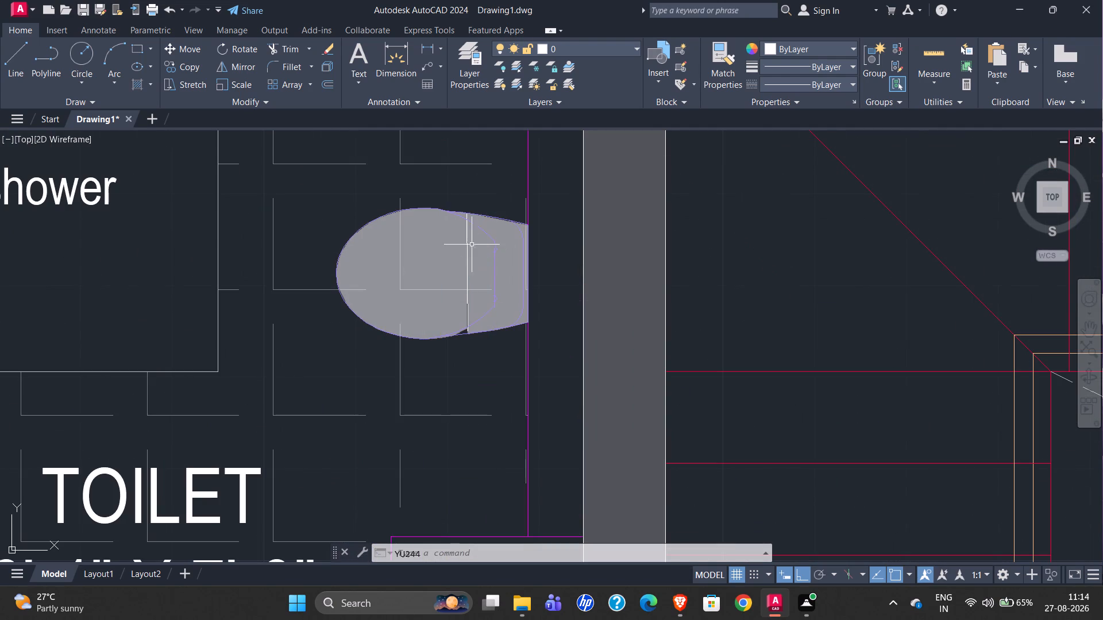
pyautogui.scroll(-3, 450, 219)
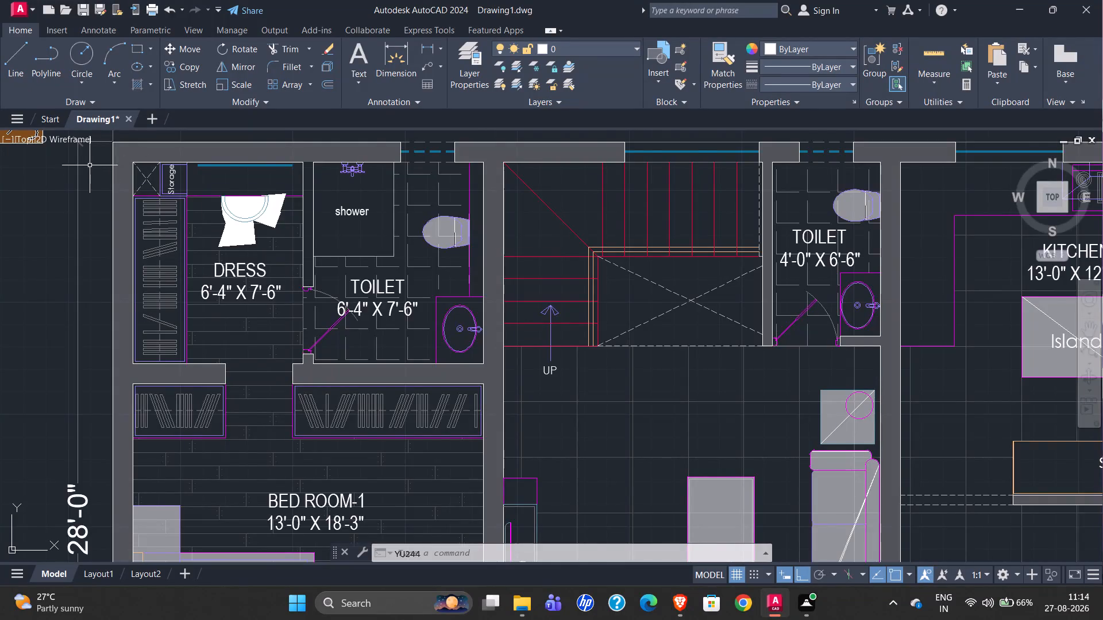
pyautogui.scroll(-1, 88, 169)
pyautogui.scroll(-2, 171, 206)
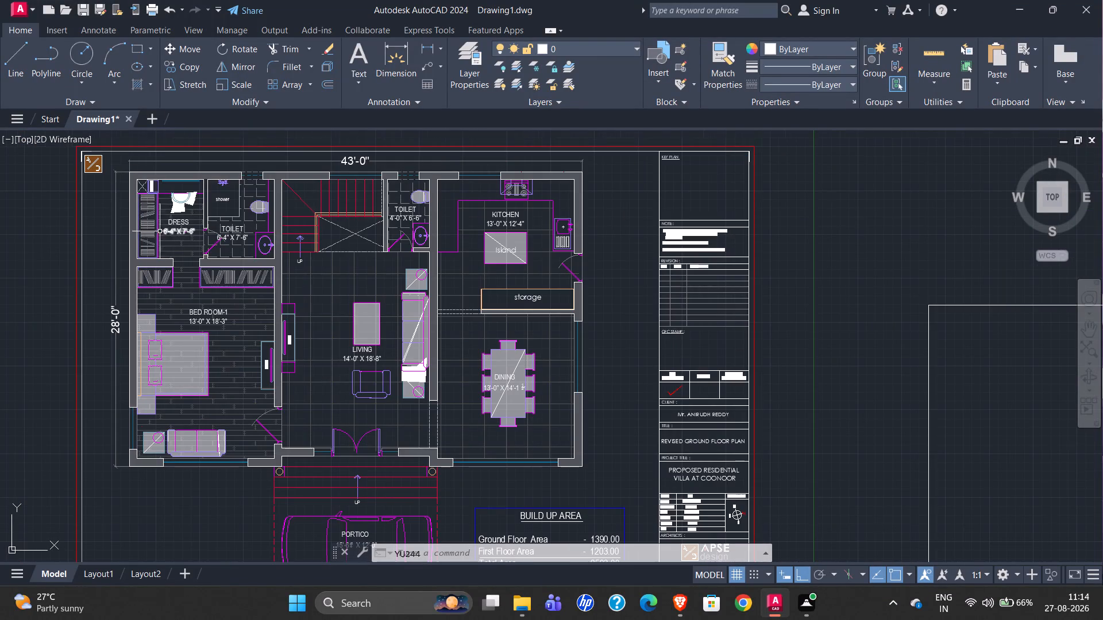
# Start offsetting the left side of the new outline with an offset distance of 9".
pyautogui.click(637, 334)
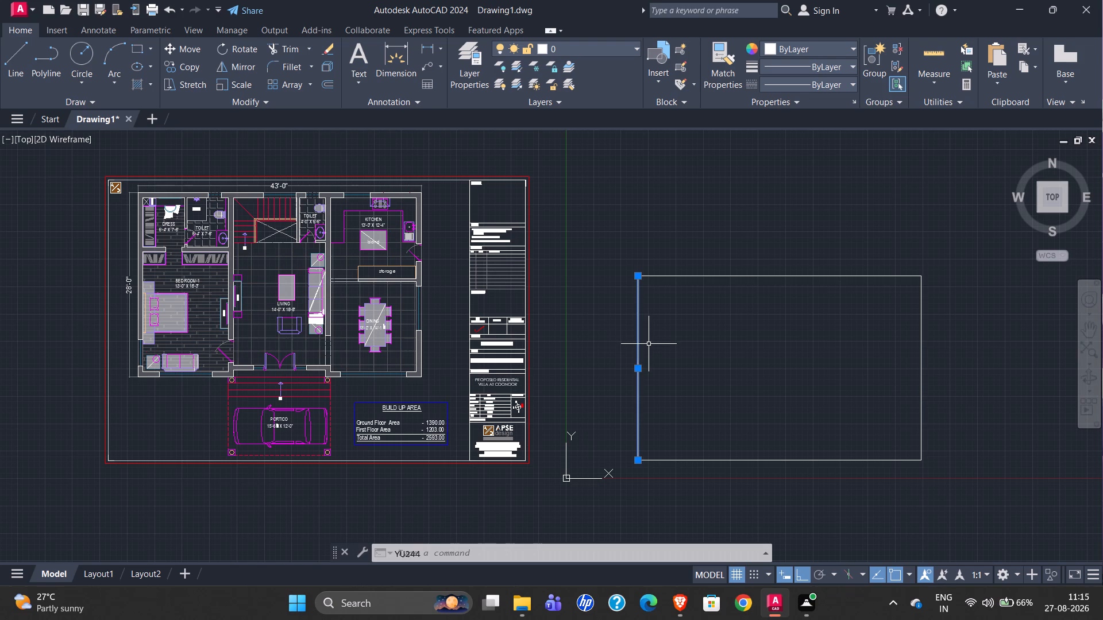
pyautogui.press('o')
pyautogui.press('Return')
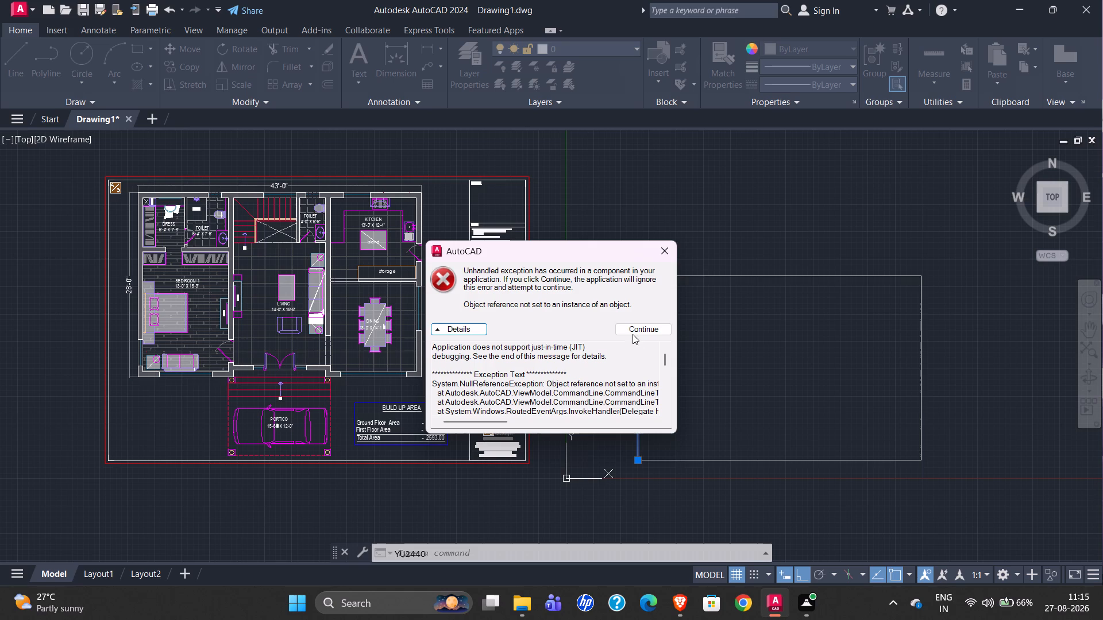
pyautogui.click(673, 242)
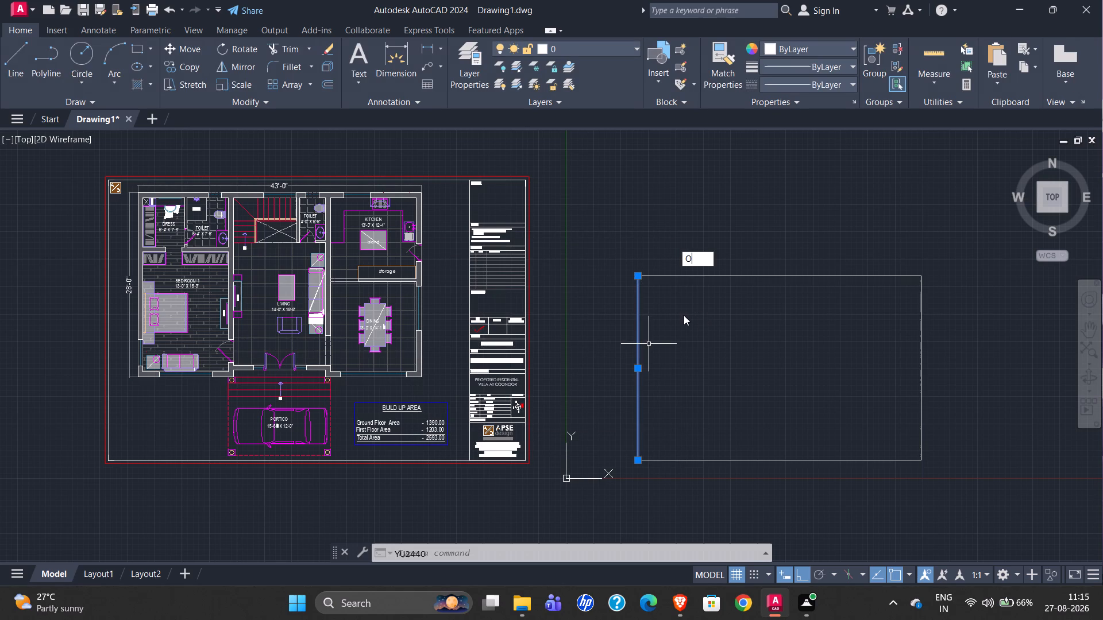
pyautogui.press('Return')
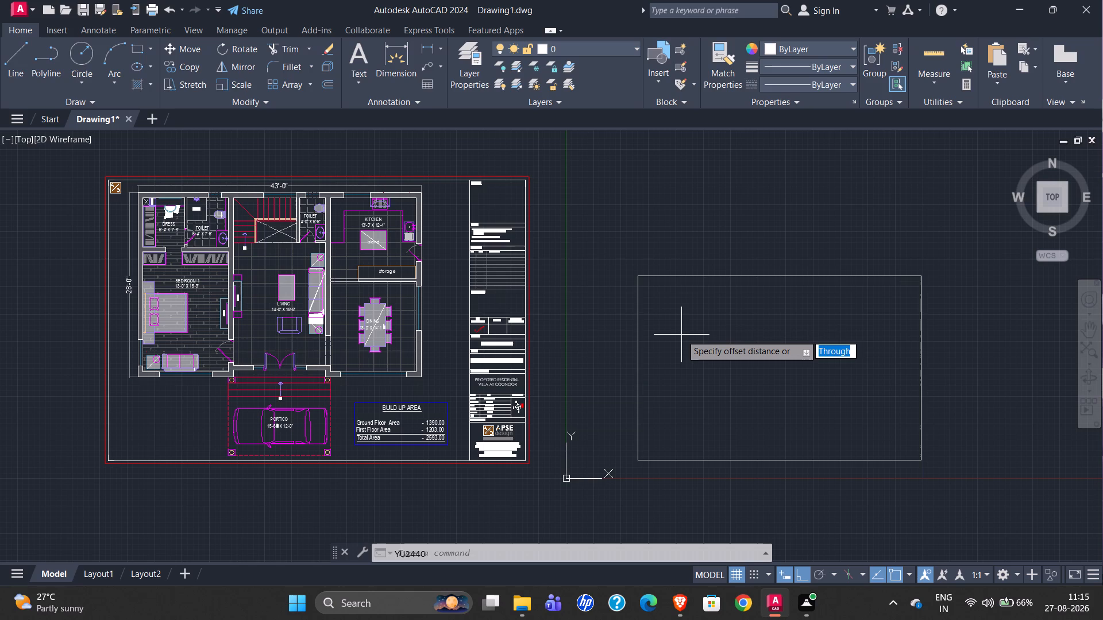
pyautogui.write('9"')
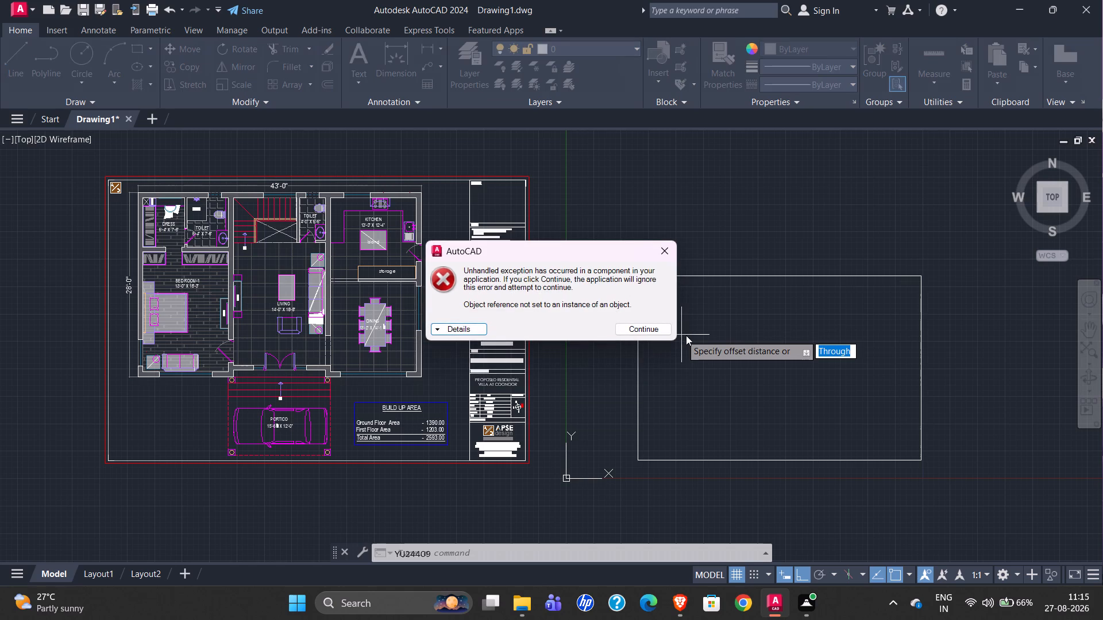
pyautogui.click(666, 247)
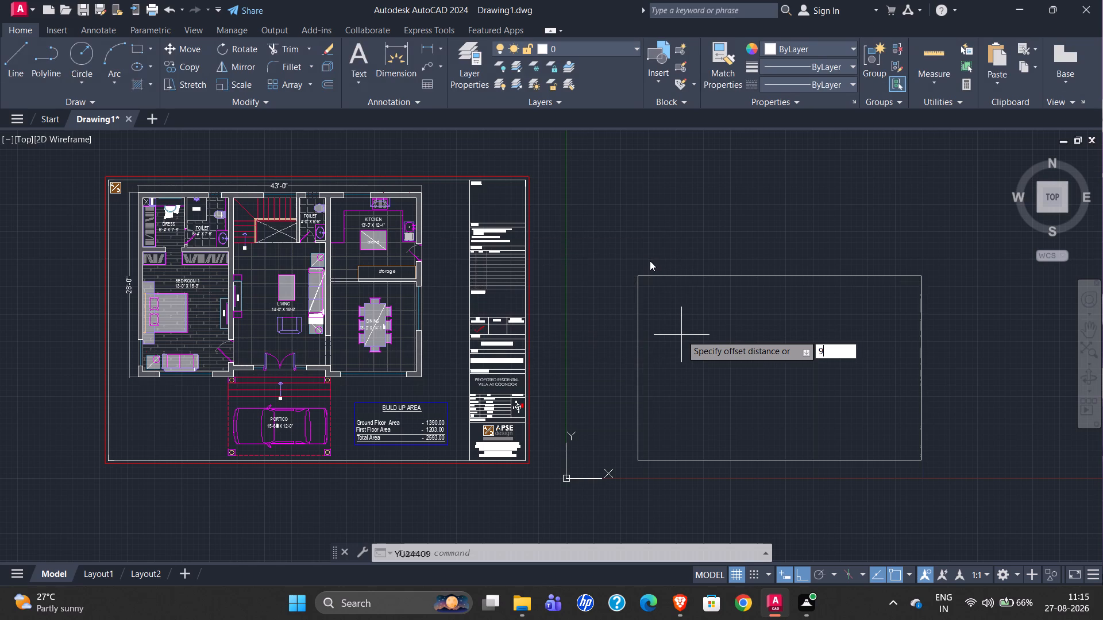
# Abandon the unfinished offset and save the drawing in the Documents folder as COONOOR GROUND FLOOR.dwg.
pyautogui.hotkey('ctrl', 's')
pyautogui.press('Escape')
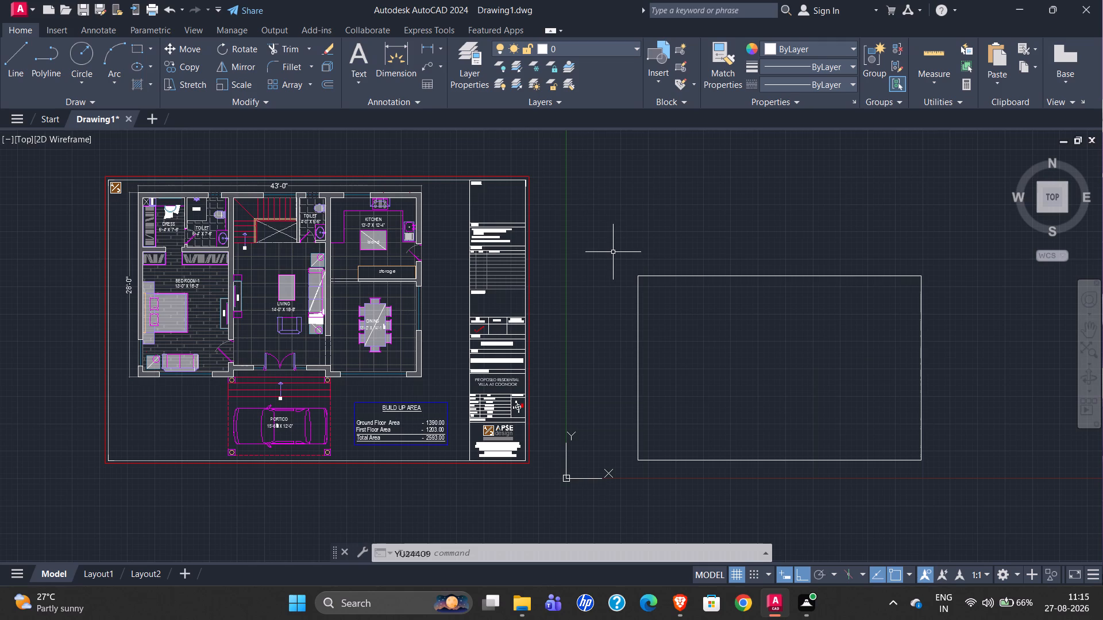
pyautogui.hotkey('ctrl', 's')
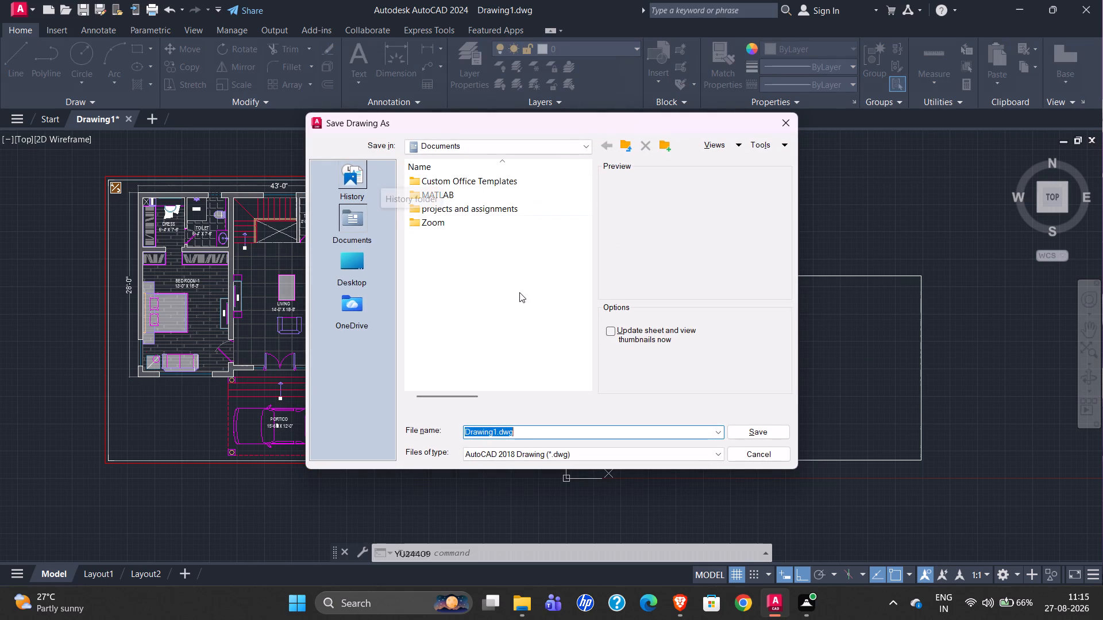
pyautogui.click(495, 432)
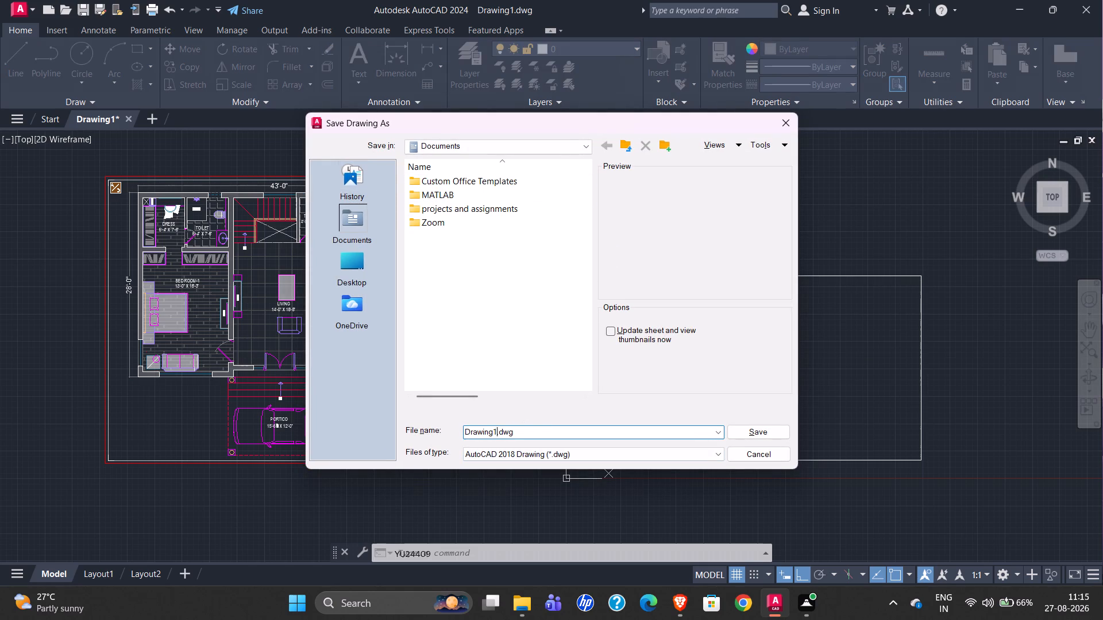
pyautogui.press('BackSpace')
pyautogui.press('BackSpace')
pyautogui.press('BackSpace')
pyautogui.press('BackSpace')
pyautogui.press('BackSpace')
pyautogui.press('BackSpace')
pyautogui.press('BackSpace')
pyautogui.press('BackSpace')
pyautogui.press('BackSpace')
pyautogui.press('BackSpace')
pyautogui.press('BackSpace')
pyautogui.press('BackSpace')
pyautogui.press('BackSpace')
pyautogui.press('BackSpace')
pyautogui.press('BackSpace')
pyautogui.press('BackSpace')
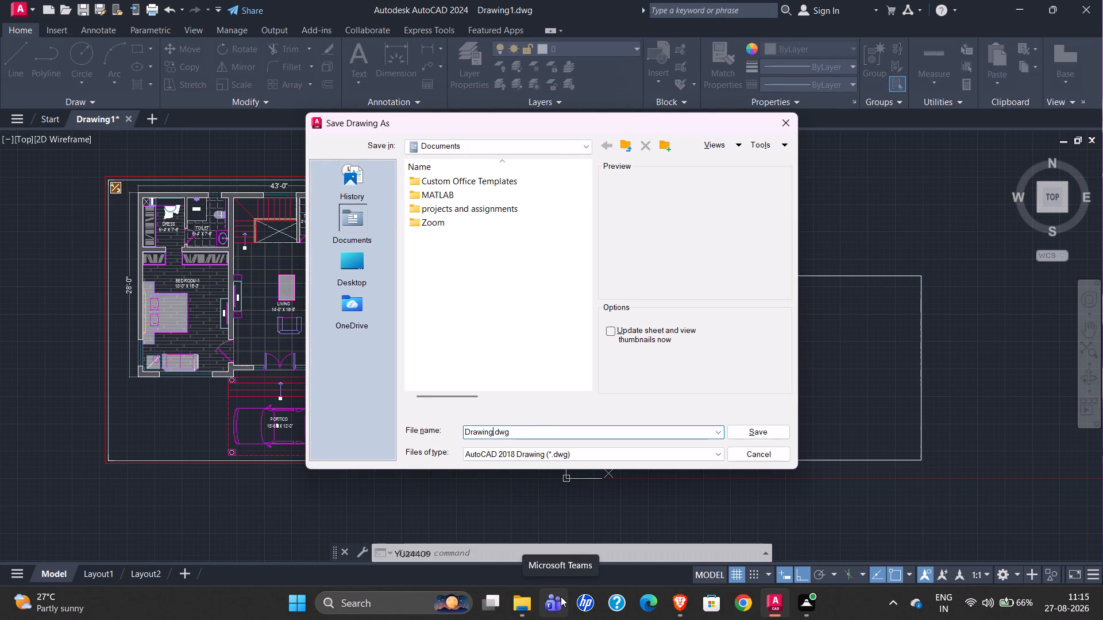
pyautogui.write('COONOO')
pyautogui.write('R F')
pyautogui.press('BackSpace')
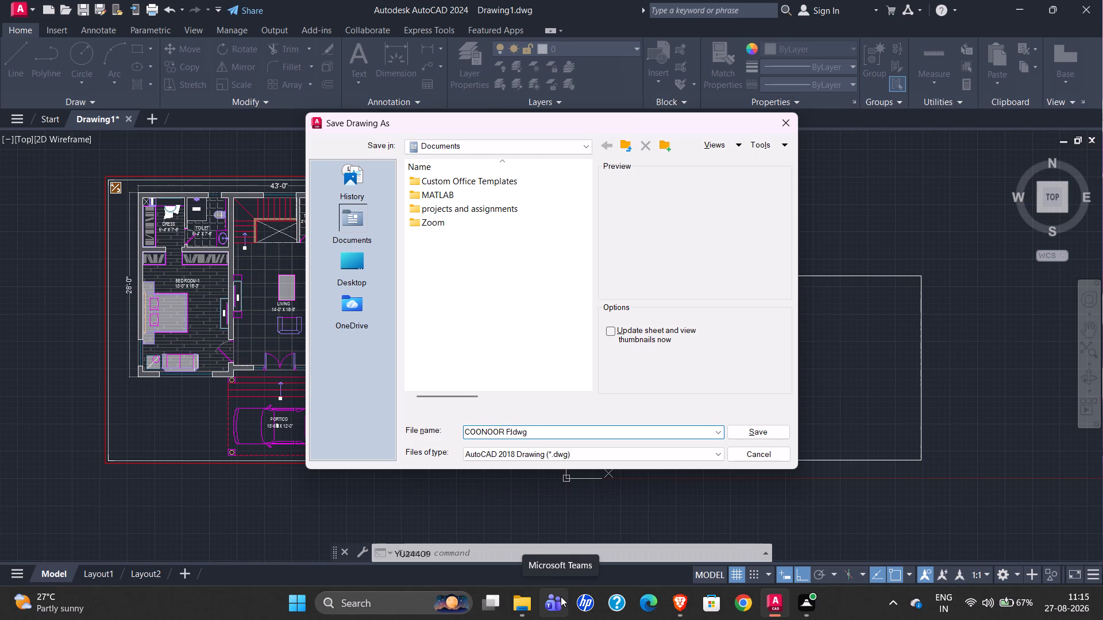
pyautogui.write('GROUN')
pyautogui.write('D FLOOR')
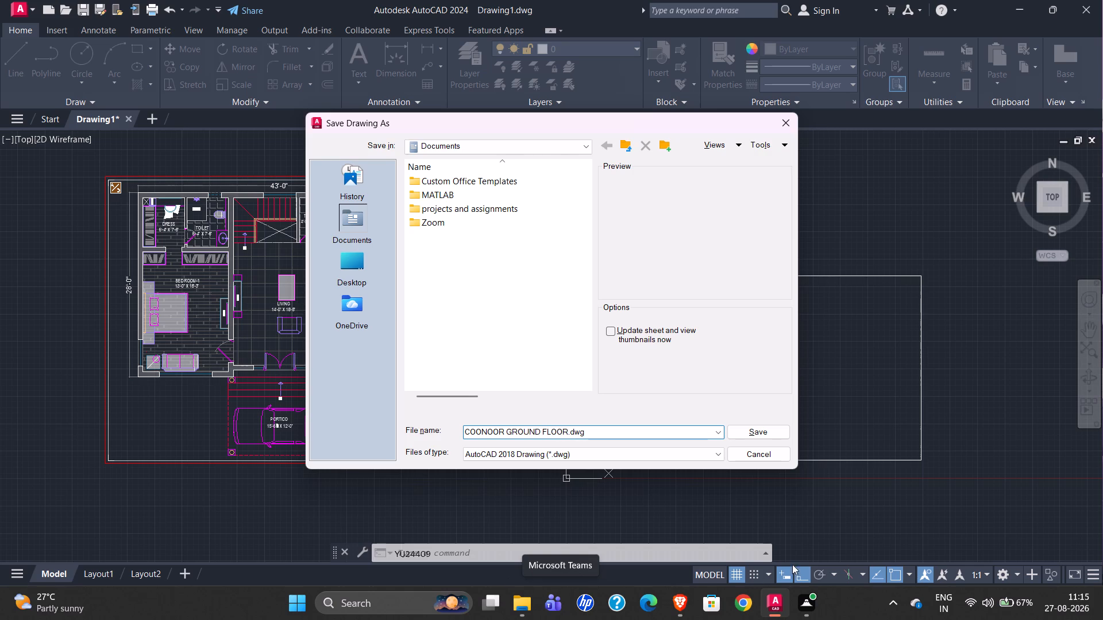
pyautogui.click(758, 431)
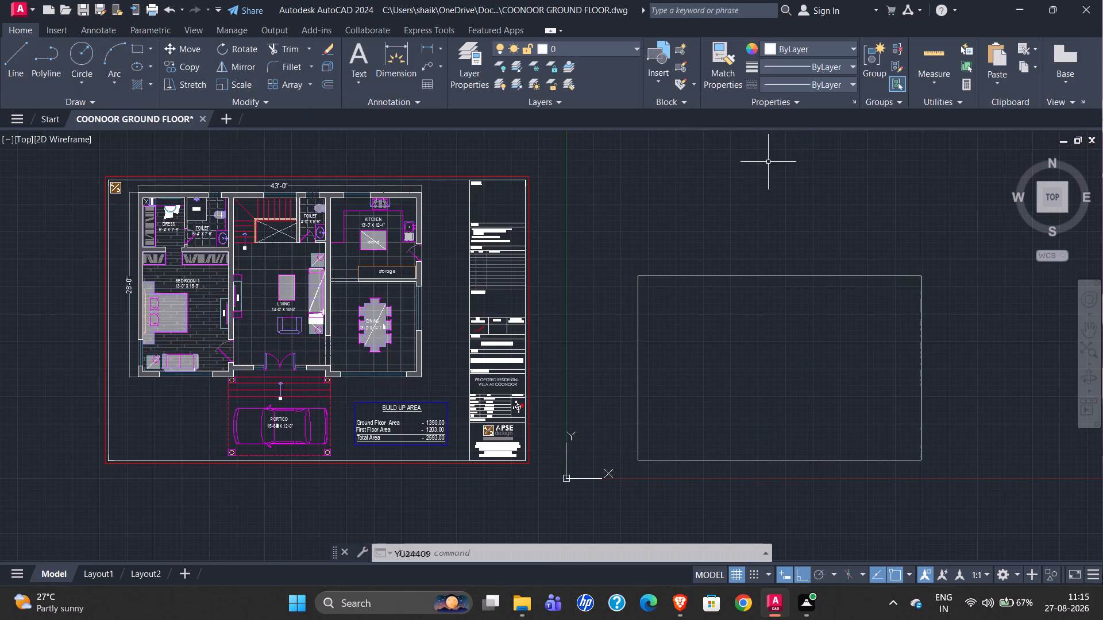
# Close AutoCAD with the saved ground floor drawing.
pyautogui.click(1090, 0)
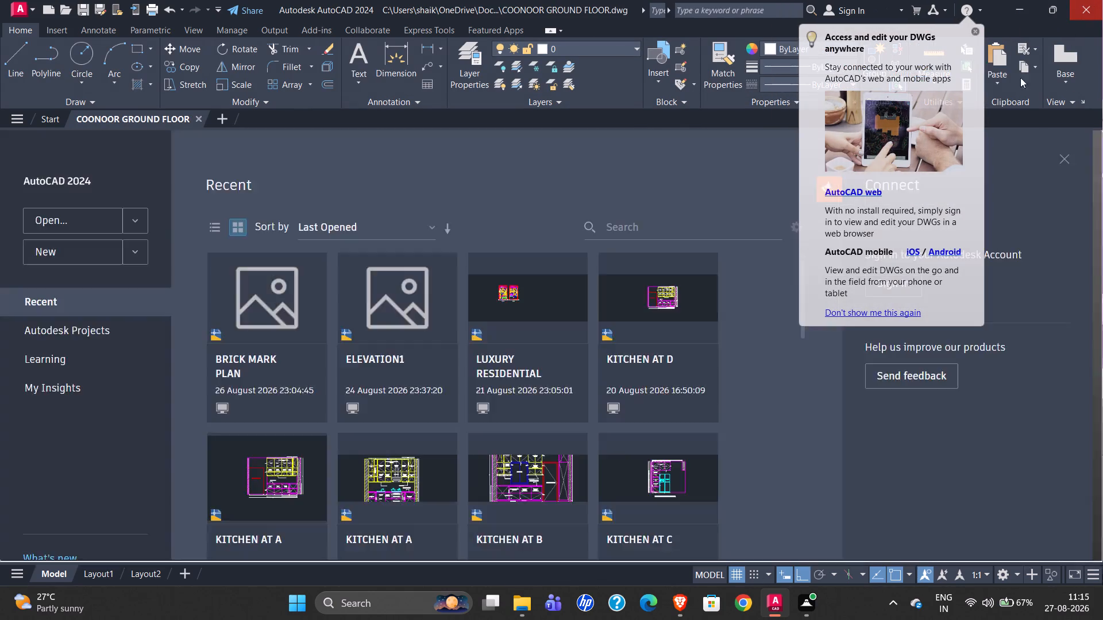
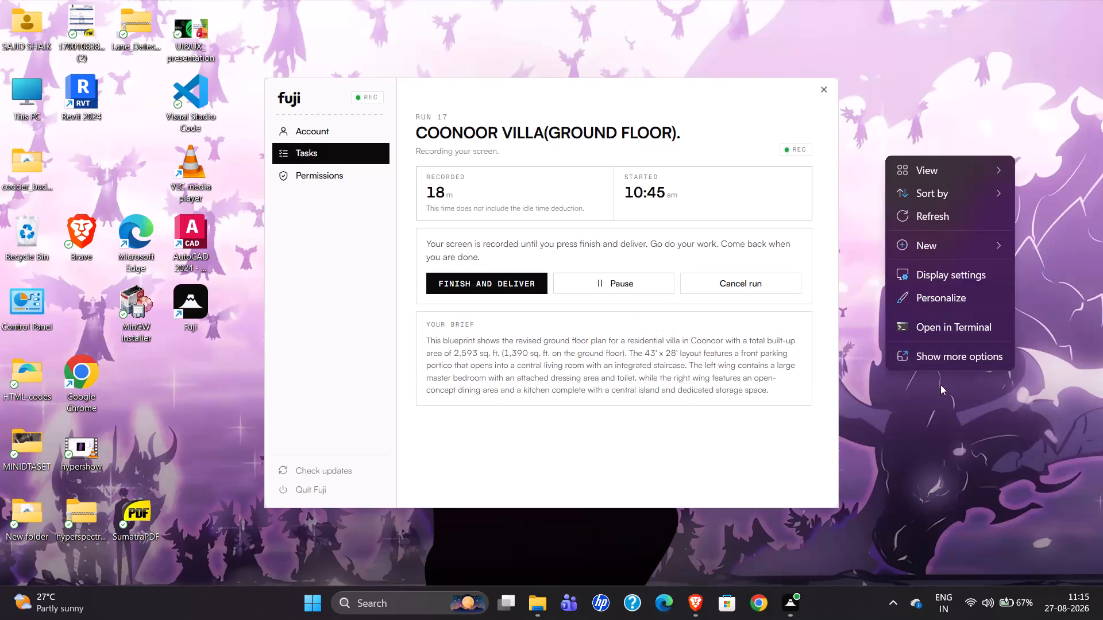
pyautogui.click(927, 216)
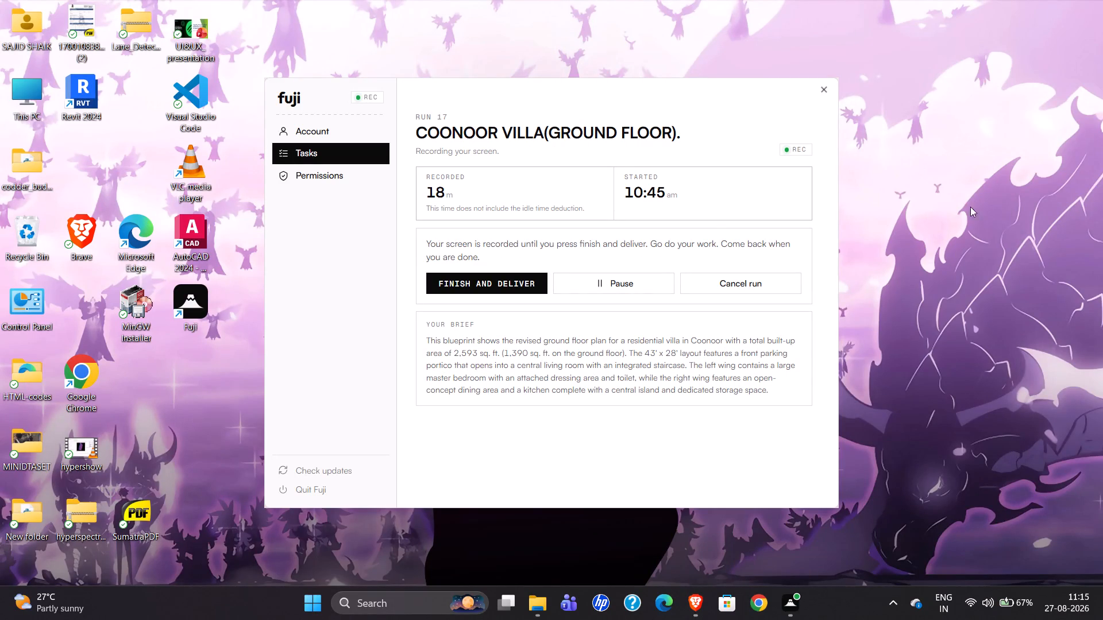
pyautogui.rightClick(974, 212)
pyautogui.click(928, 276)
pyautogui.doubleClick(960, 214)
# Launch AutoCAD from the desktop and reopen the recent drawing COONOOR GROUND FLOOR.dwg.
pyautogui.doubleClick(181, 236)
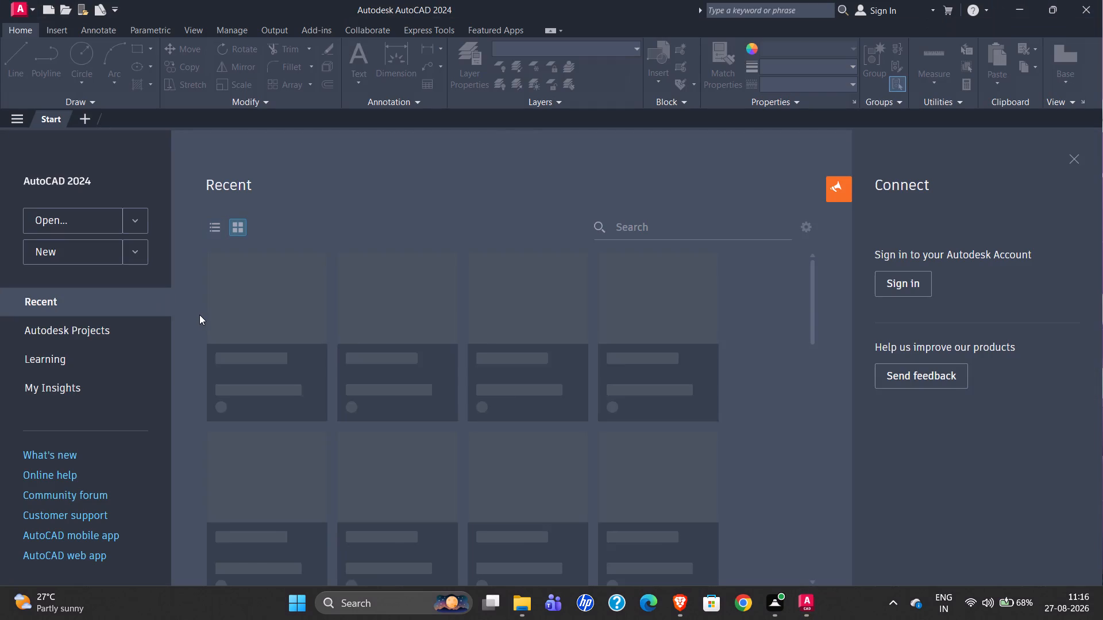
pyautogui.click(257, 303)
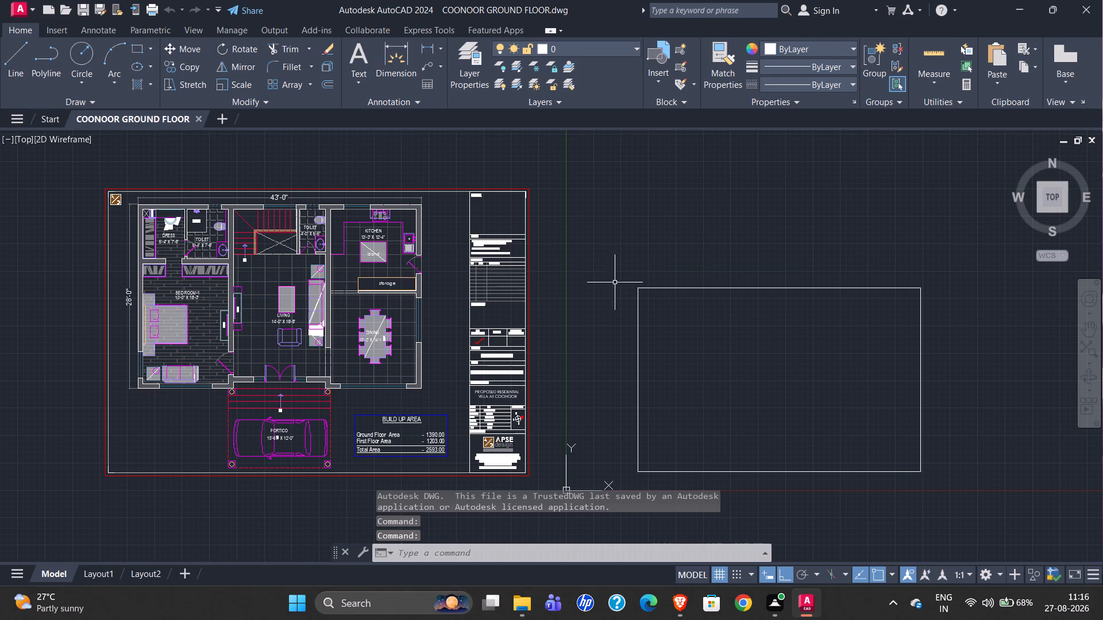
# Offset the left side of the new outline rectangle 9" inward to form the outer wall thickness.
pyautogui.scroll(-1, 365, 250)
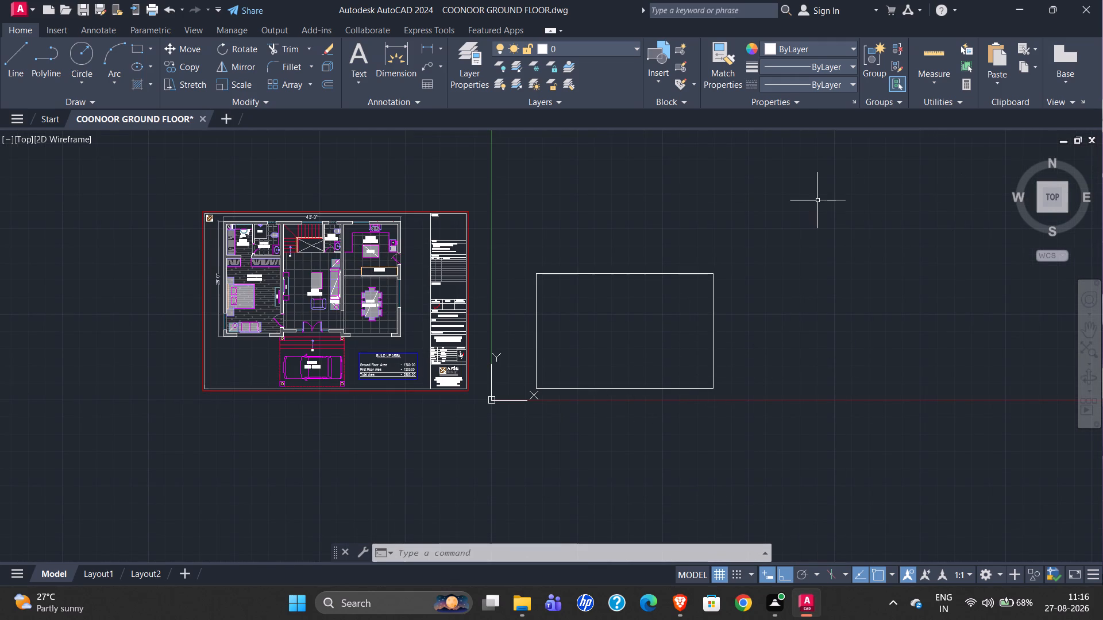
pyautogui.click(535, 313)
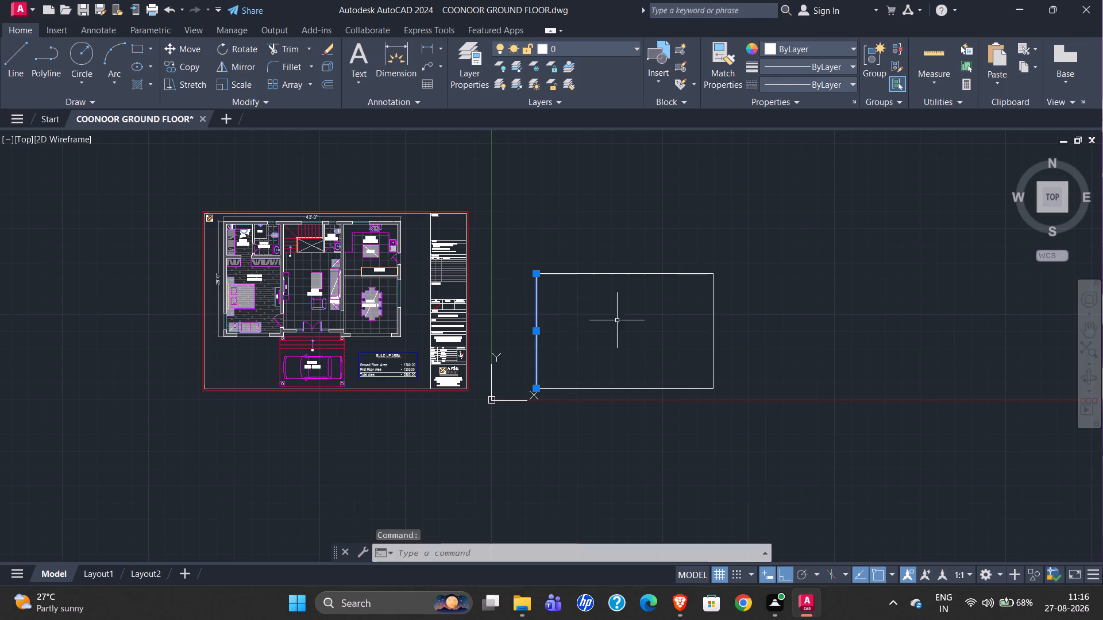
pyautogui.press('l')
pyautogui.press('BackSpace')
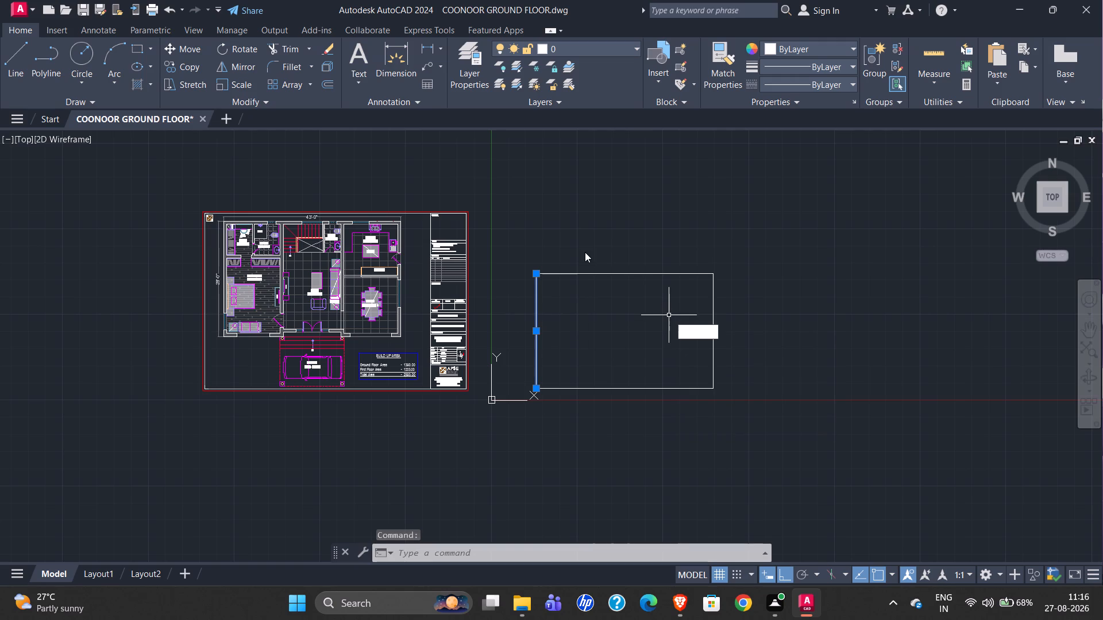
pyautogui.press('o')
pyautogui.press('Return')
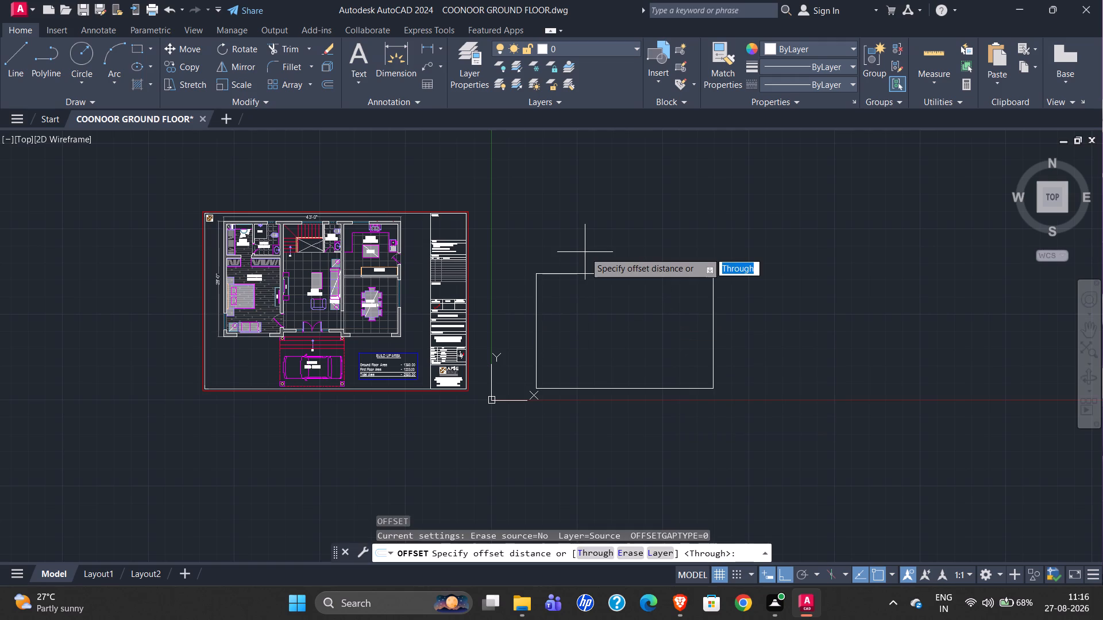
pyautogui.press('6')
pyautogui.press('BackSpace')
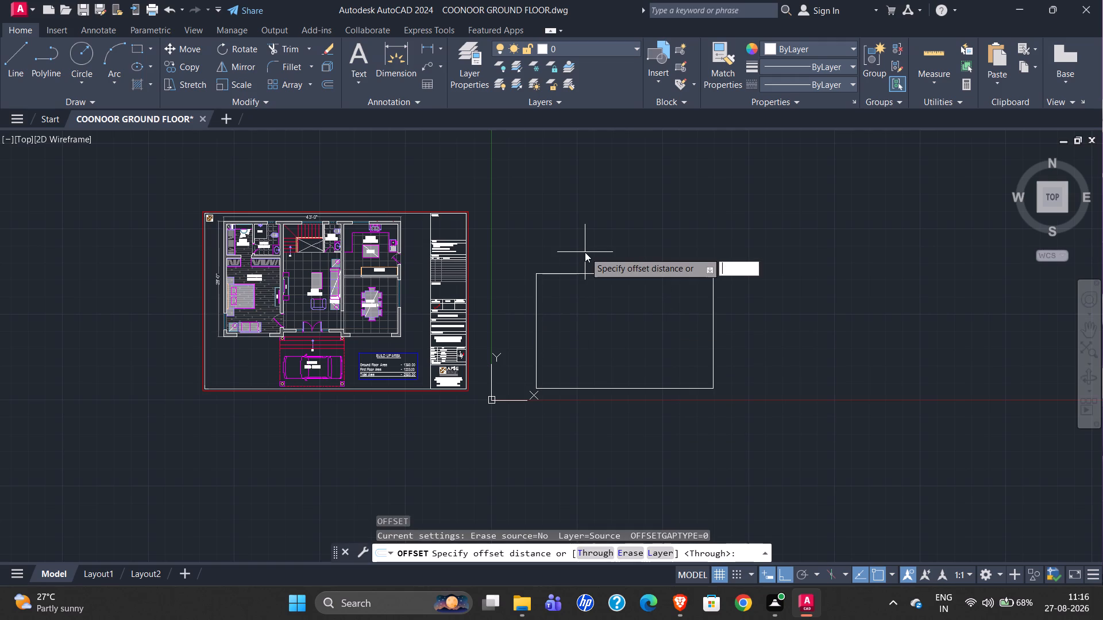
pyautogui.write('9"')
pyautogui.press('Return')
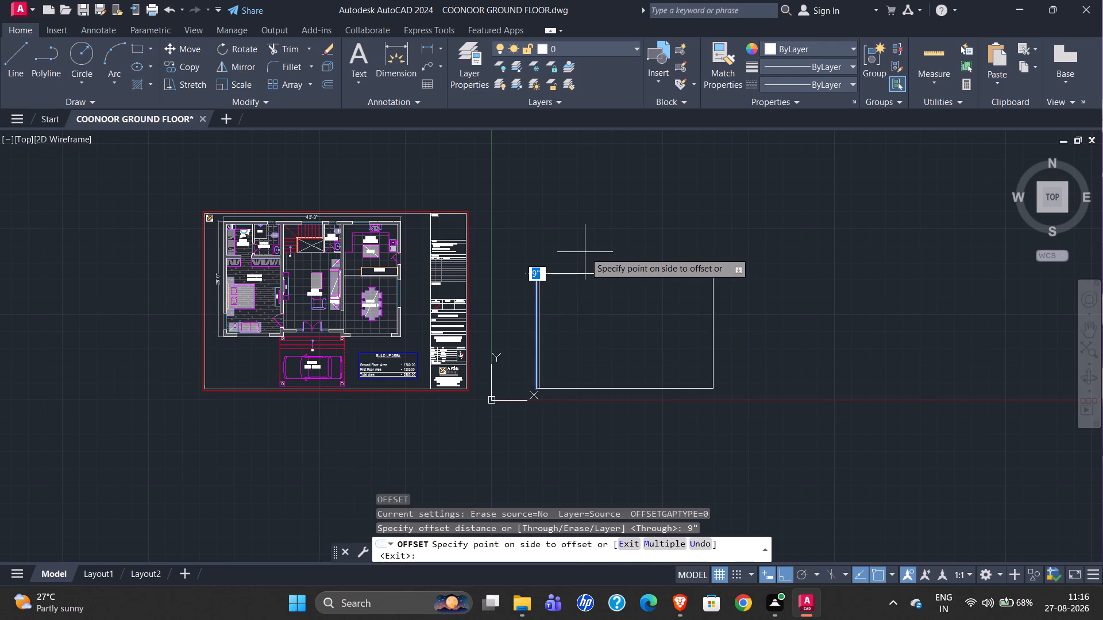
pyautogui.click(592, 307)
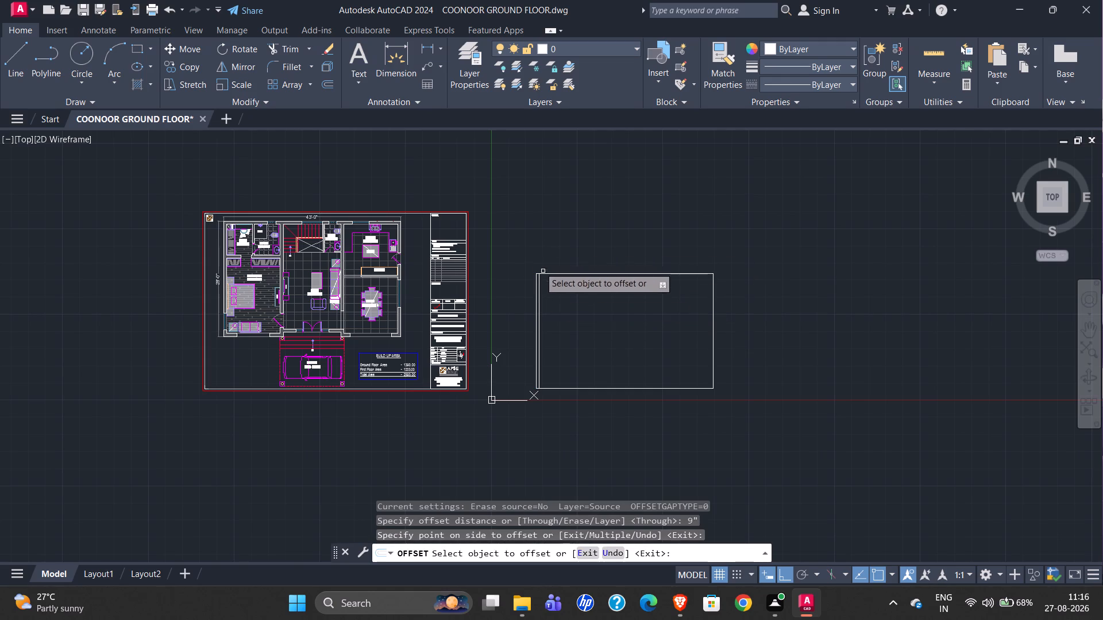
# Examine the bedroom, living and dining room walls in the original plan against the new outline.
pyautogui.scroll(-1, 292, 203)
pyautogui.scroll(4, 475, 275)
pyautogui.scroll(-1, 443, 268)
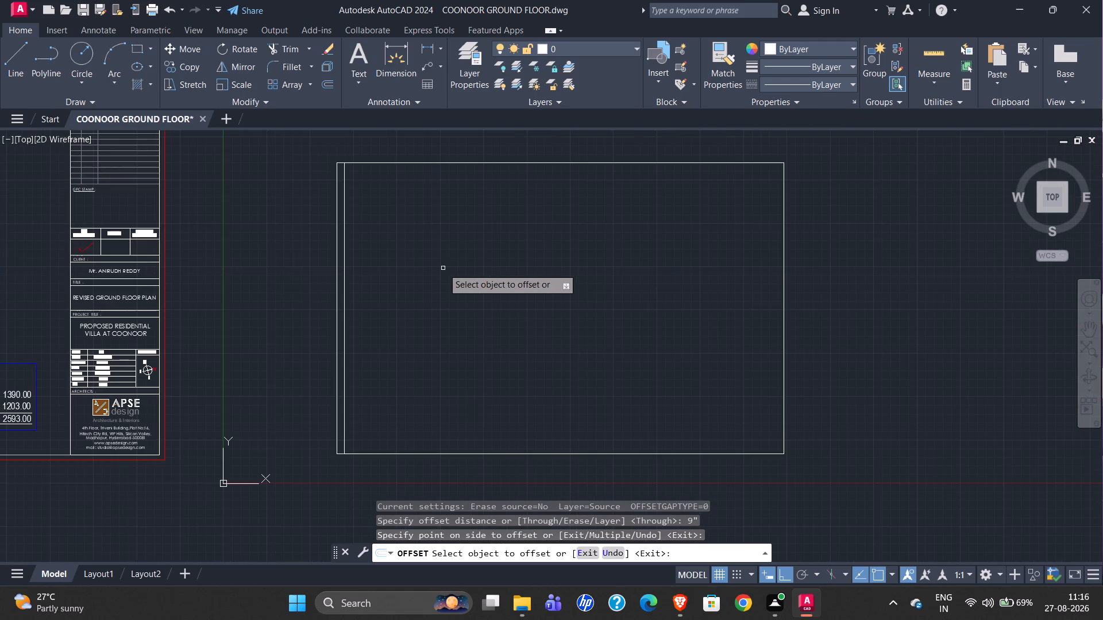
pyautogui.scroll(-1, 424, 276)
pyautogui.scroll(-1, 508, 280)
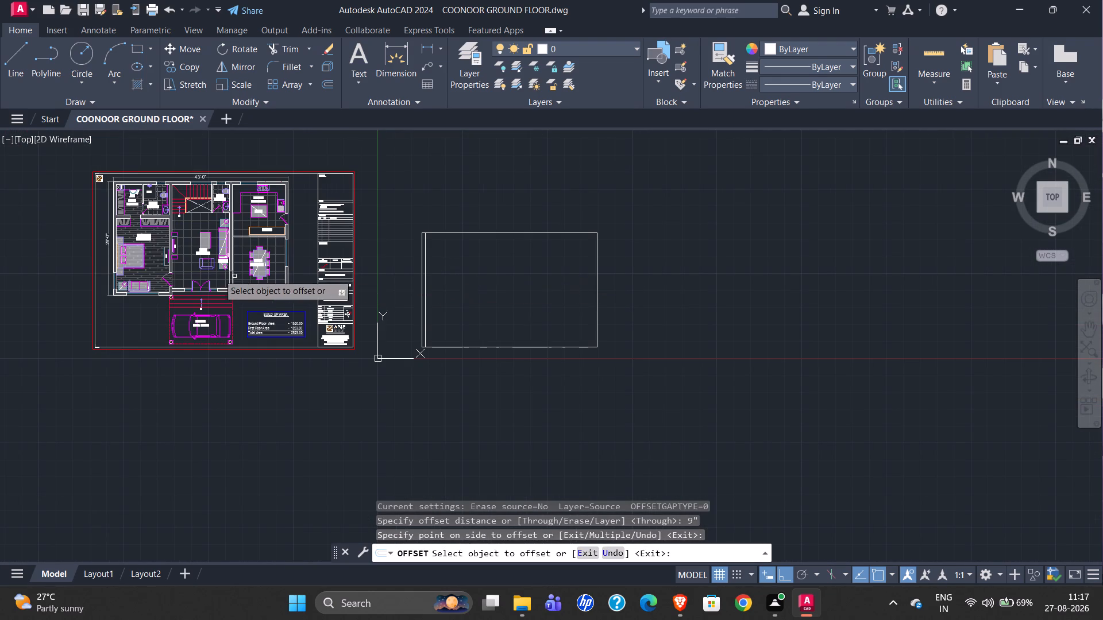
pyautogui.scroll(3, 159, 266)
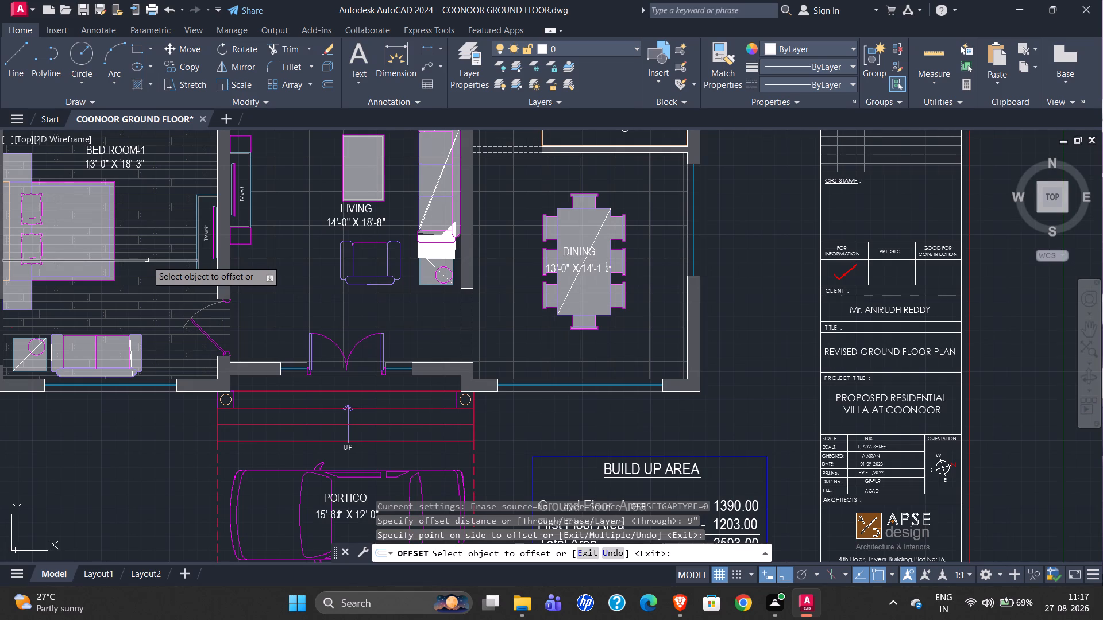
pyautogui.scroll(-1, 187, 274)
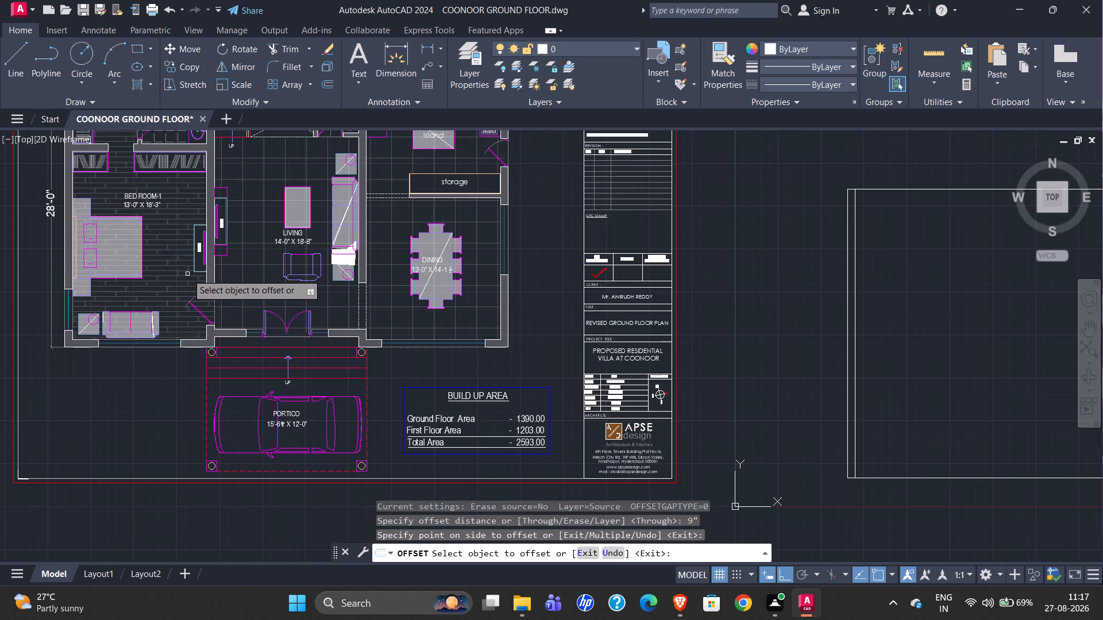
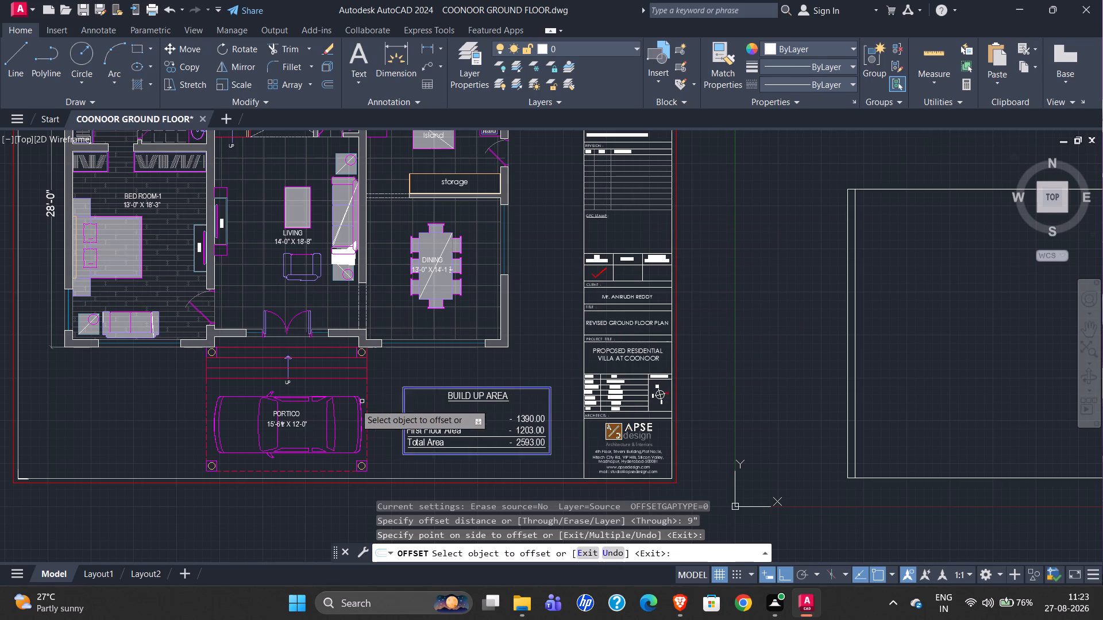
# Offset the inner line of the outline's left wall 13' inward, and offset the new line 9" further for the first partition wall.
pyautogui.scroll(-1, 254, 392)
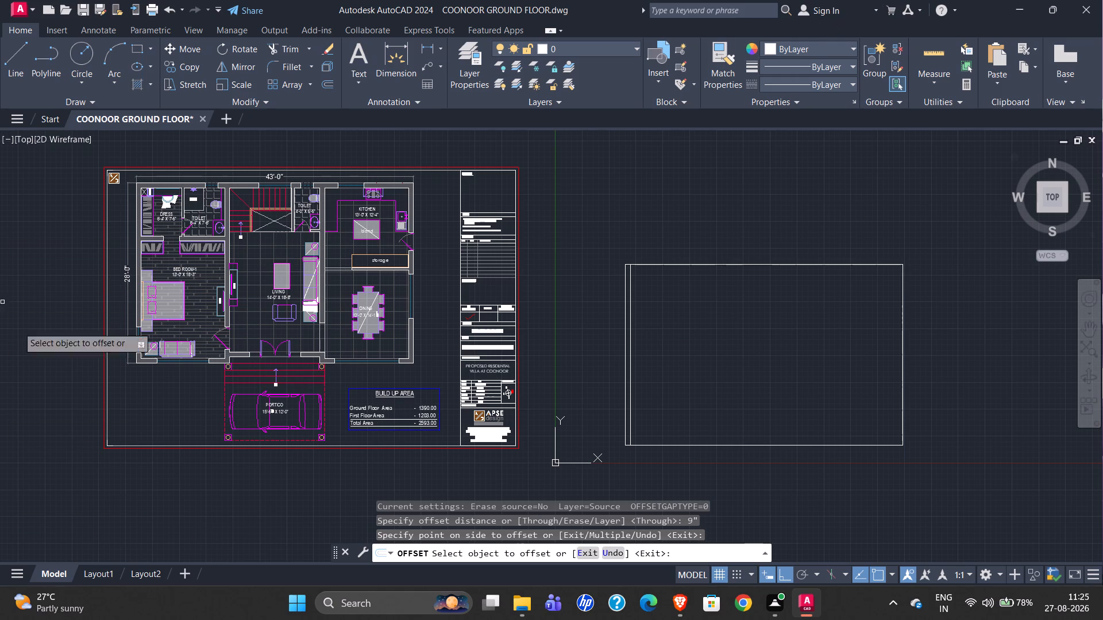
pyautogui.click(630, 322)
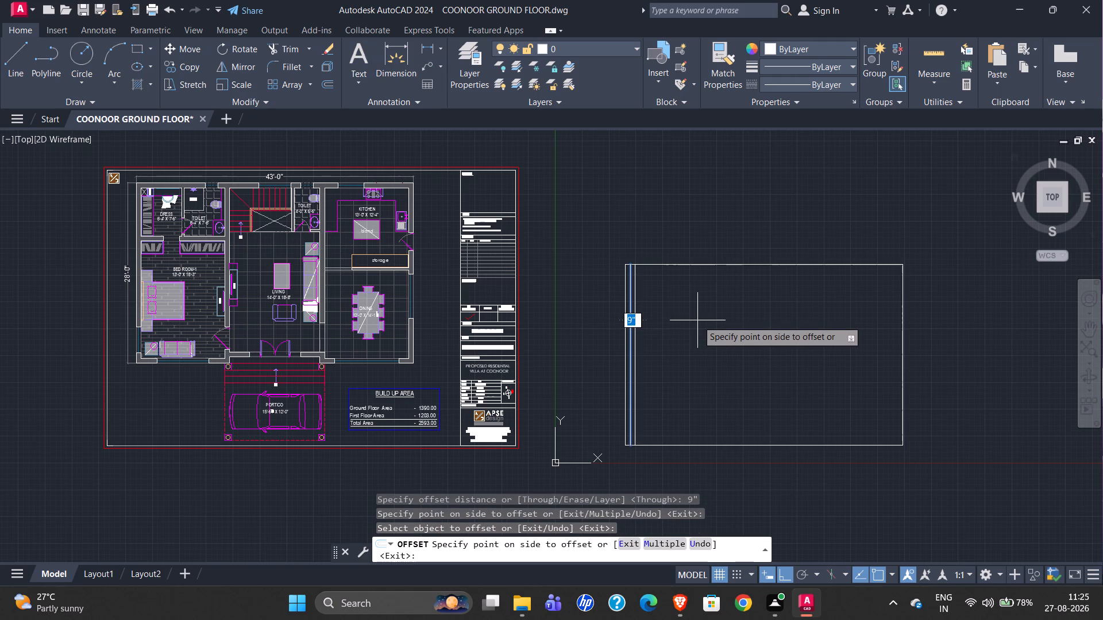
pyautogui.scroll(3, 126, 266)
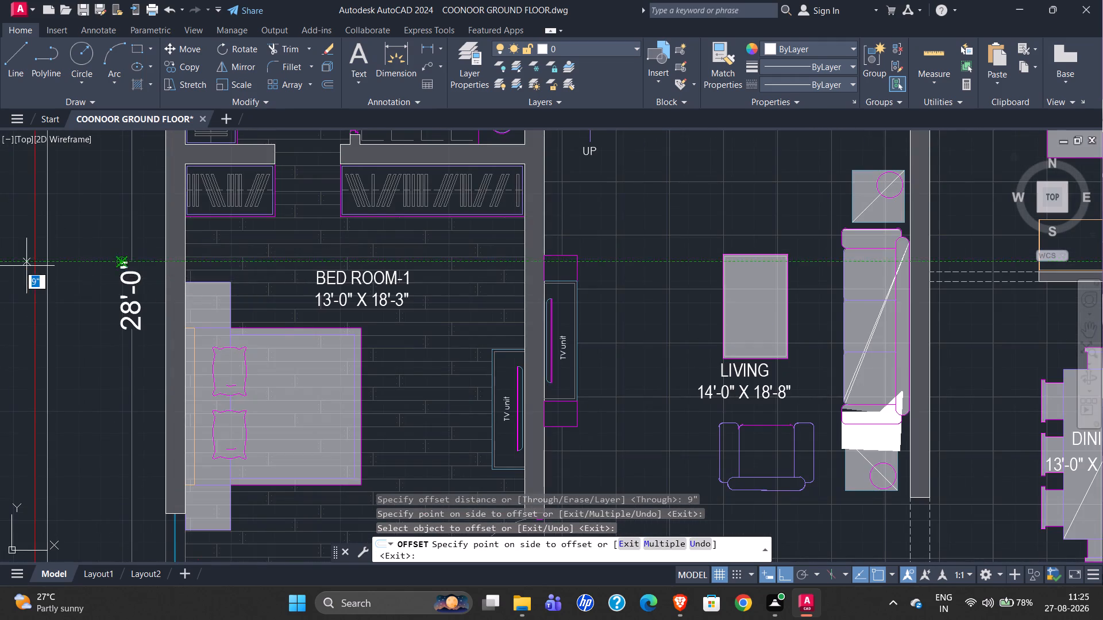
pyautogui.scroll(-2, 3, 280)
pyautogui.scroll(3, 304, 311)
pyautogui.scroll(-3, 145, 263)
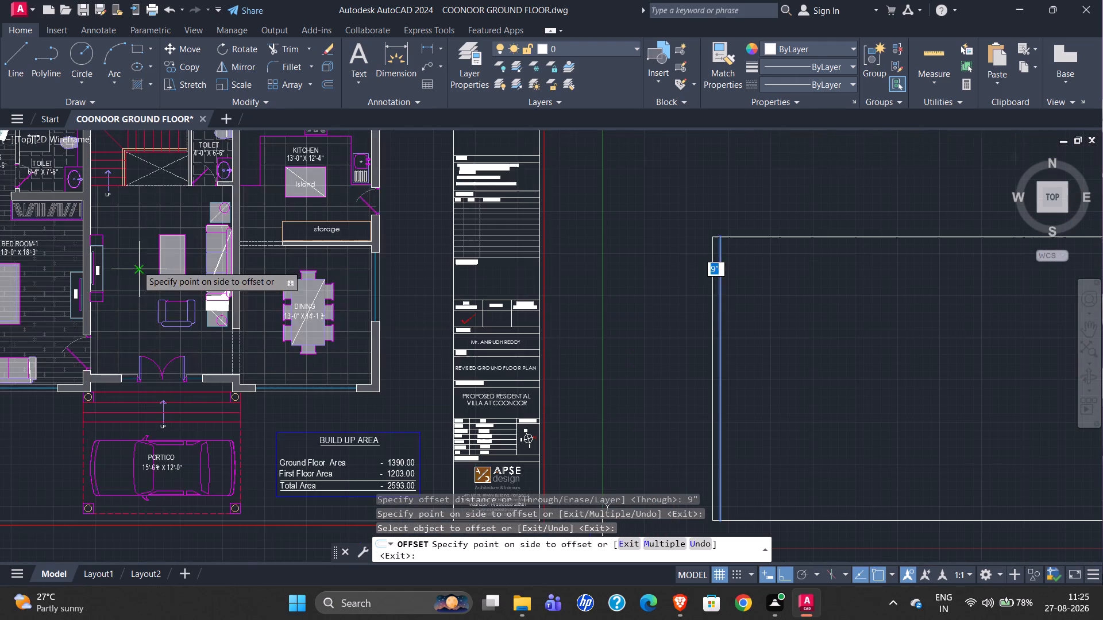
pyautogui.scroll(3, 388, 324)
pyautogui.scroll(-2, 385, 305)
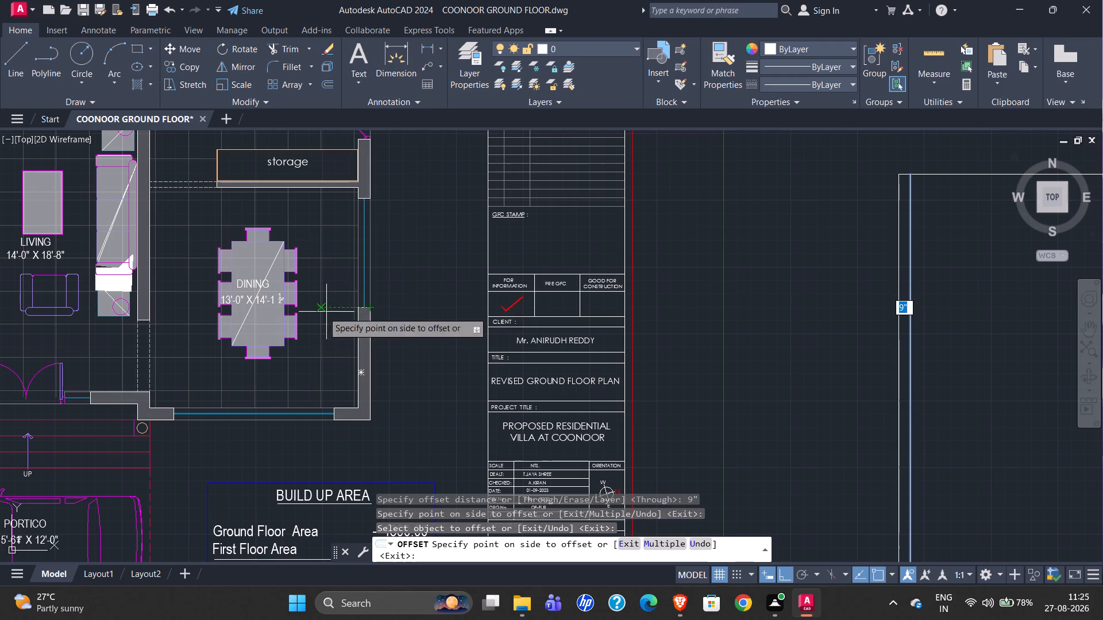
pyautogui.scroll(-1, 178, 321)
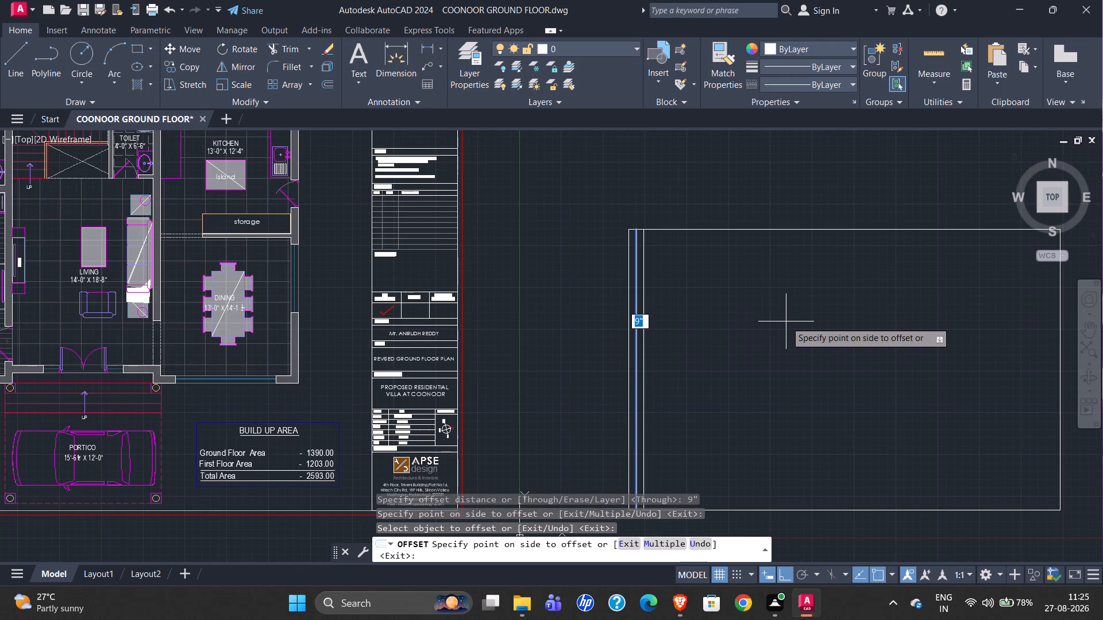
pyautogui.write('13')
pyautogui.press("'")
pyautogui.press('Return')
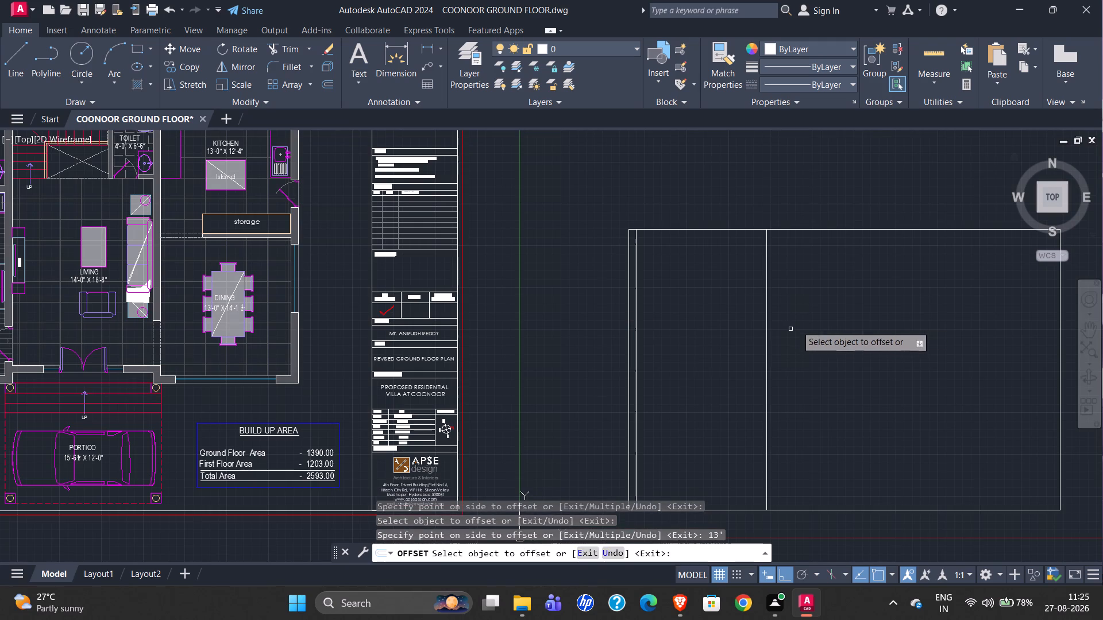
pyautogui.click(765, 282)
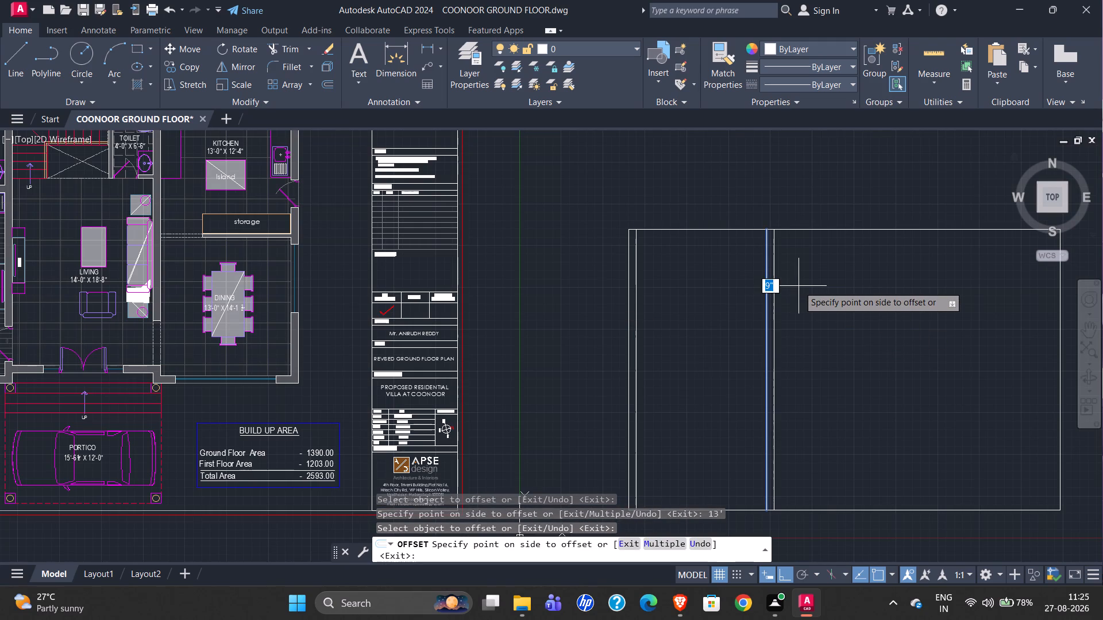
pyautogui.click(801, 287)
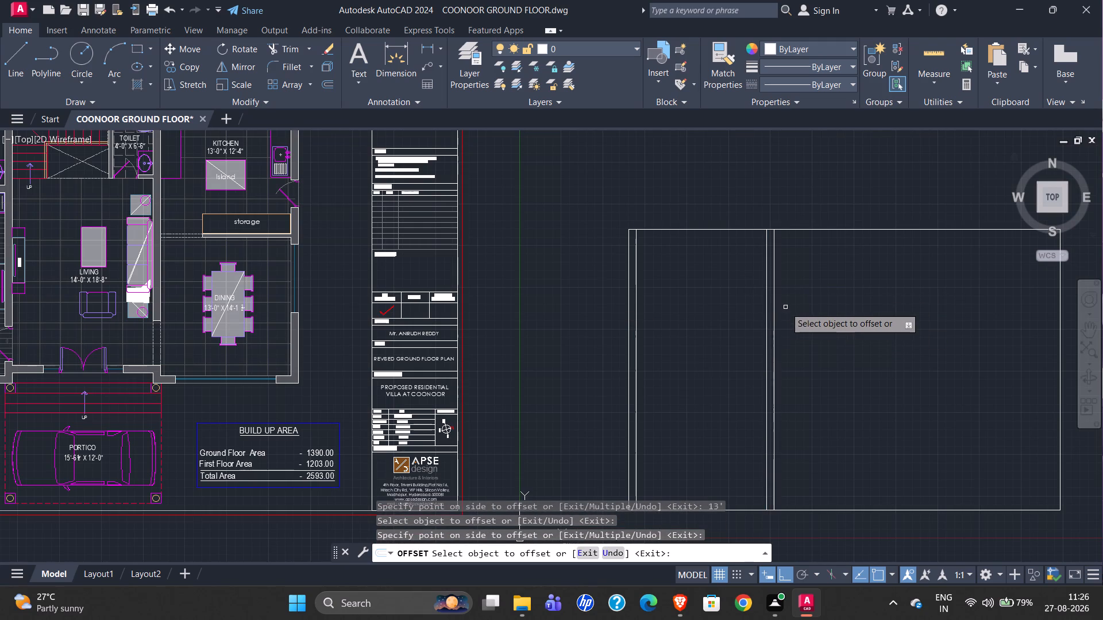
# Offset the first partition's far line 14' toward the outline's right side, adding a 9" offset for the second partition wall.
pyautogui.click(775, 314)
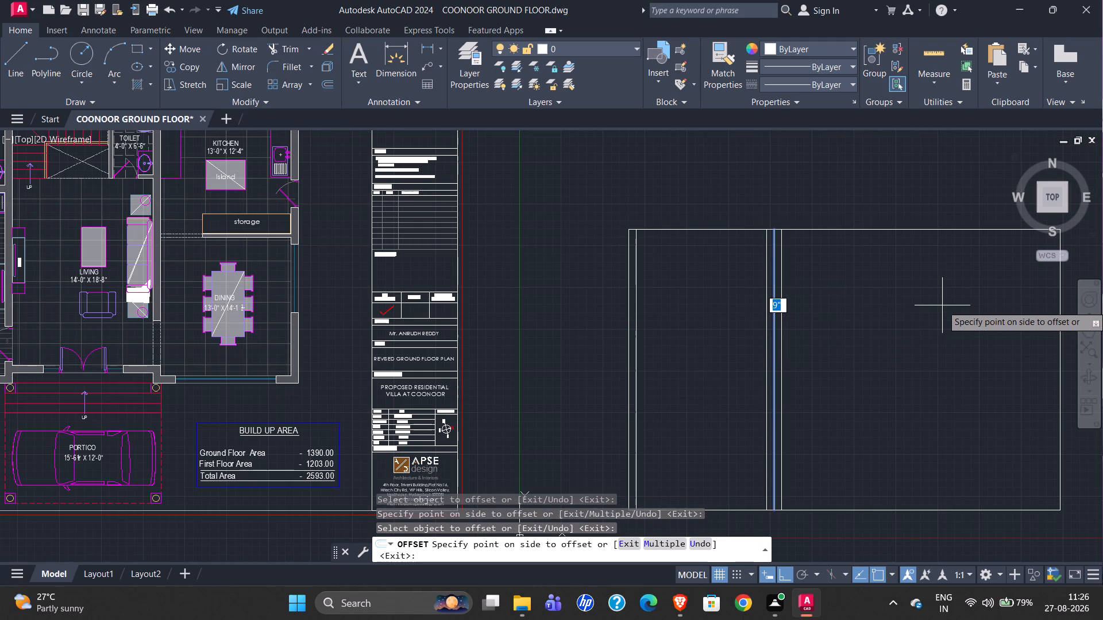
pyautogui.write("14'")
pyautogui.press('Return')
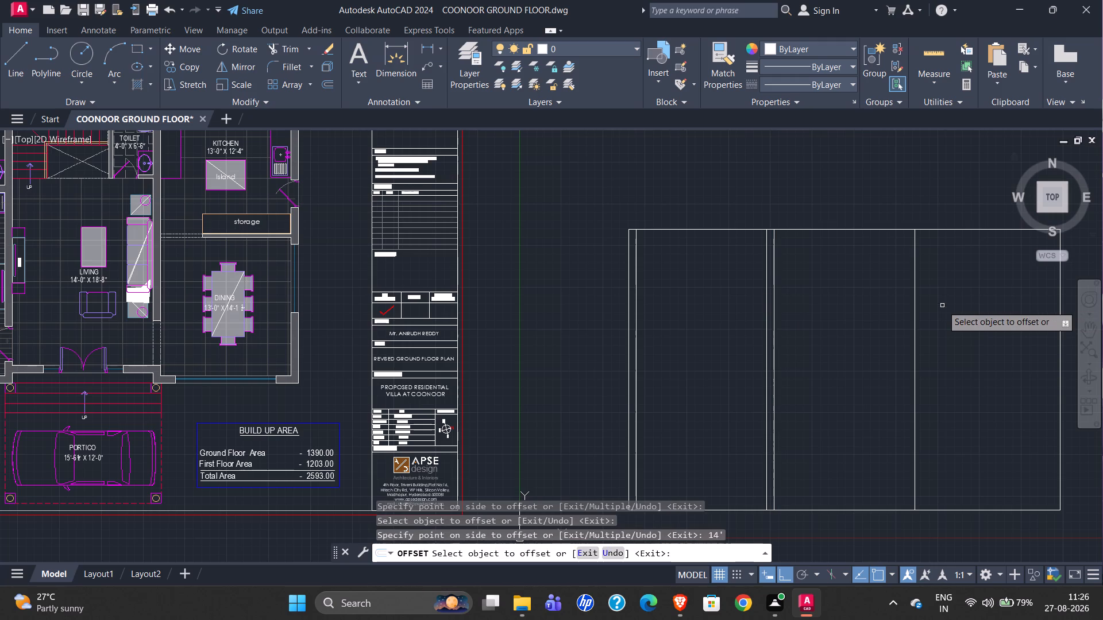
pyautogui.click(913, 314)
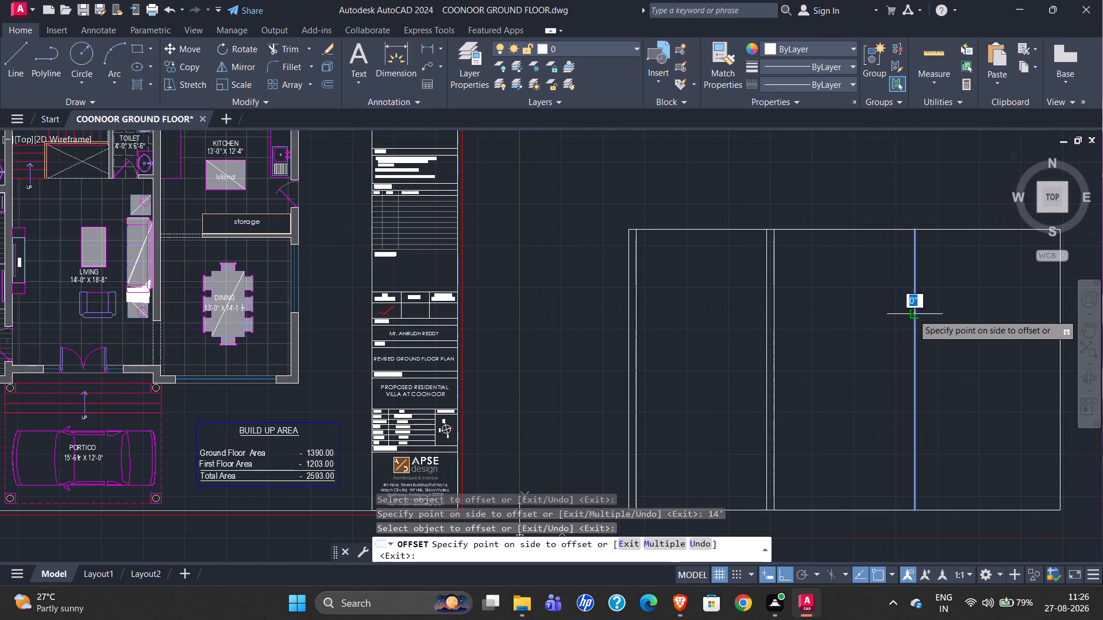
pyautogui.click(954, 309)
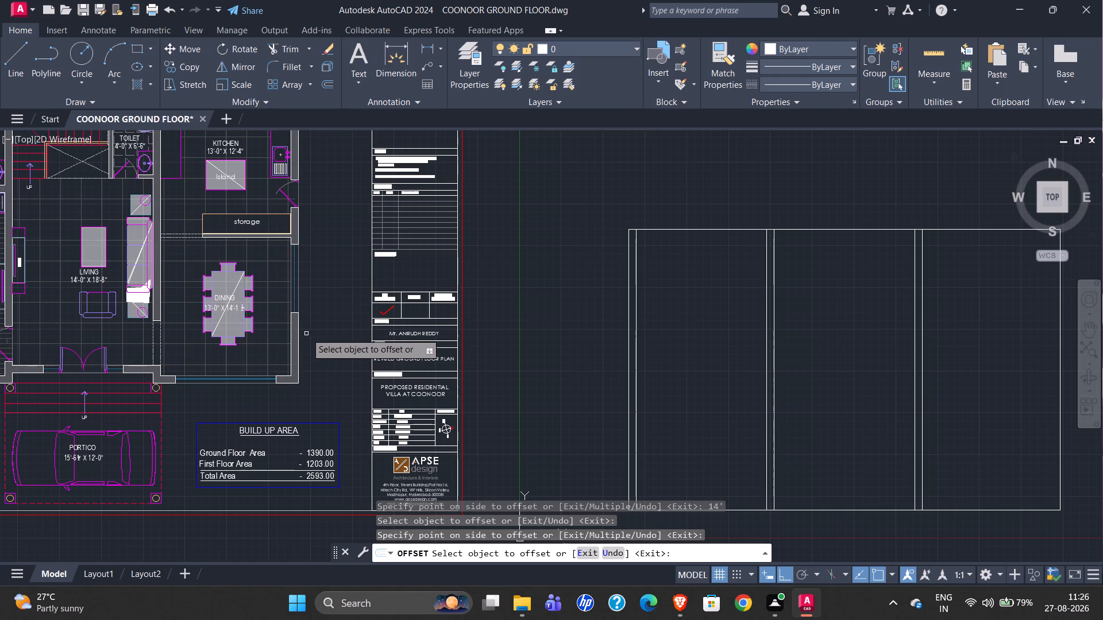
# Offset the right, top and bottom sides of the outline 9" inward to complete the outer wall thickness.
pyautogui.scroll(-1, 223, 325)
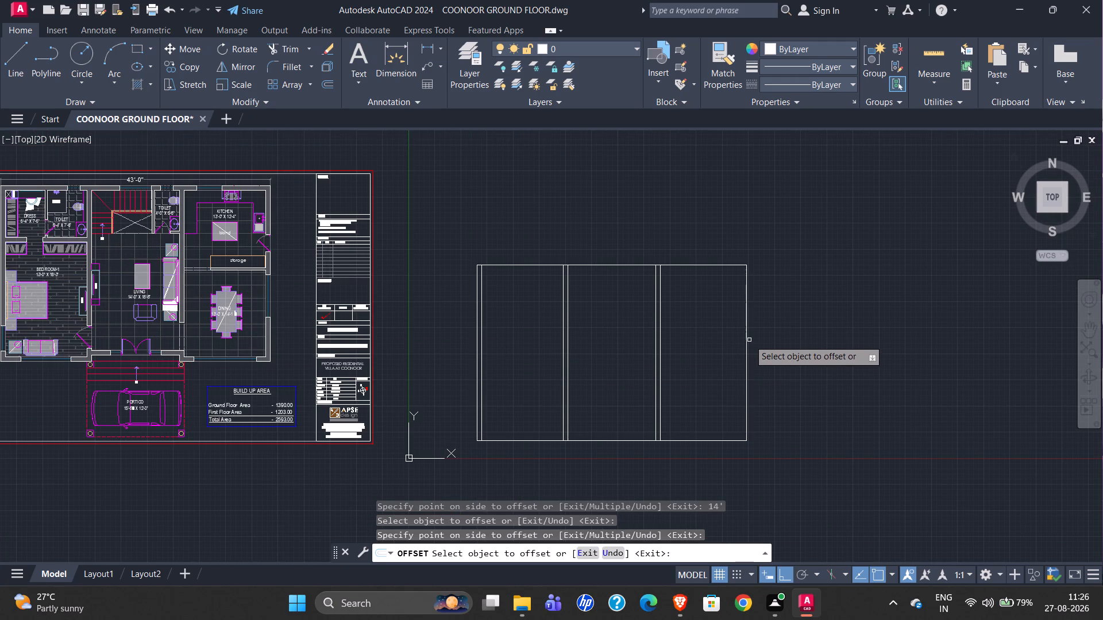
pyautogui.click(746, 339)
pyautogui.click(708, 345)
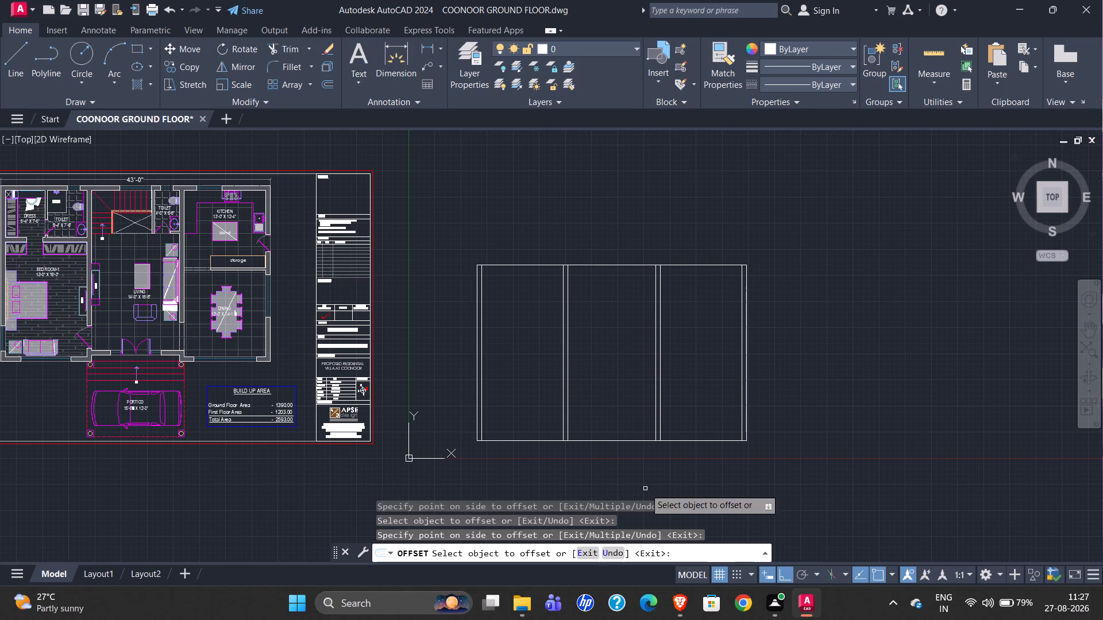
pyautogui.click(610, 265)
pyautogui.click(611, 297)
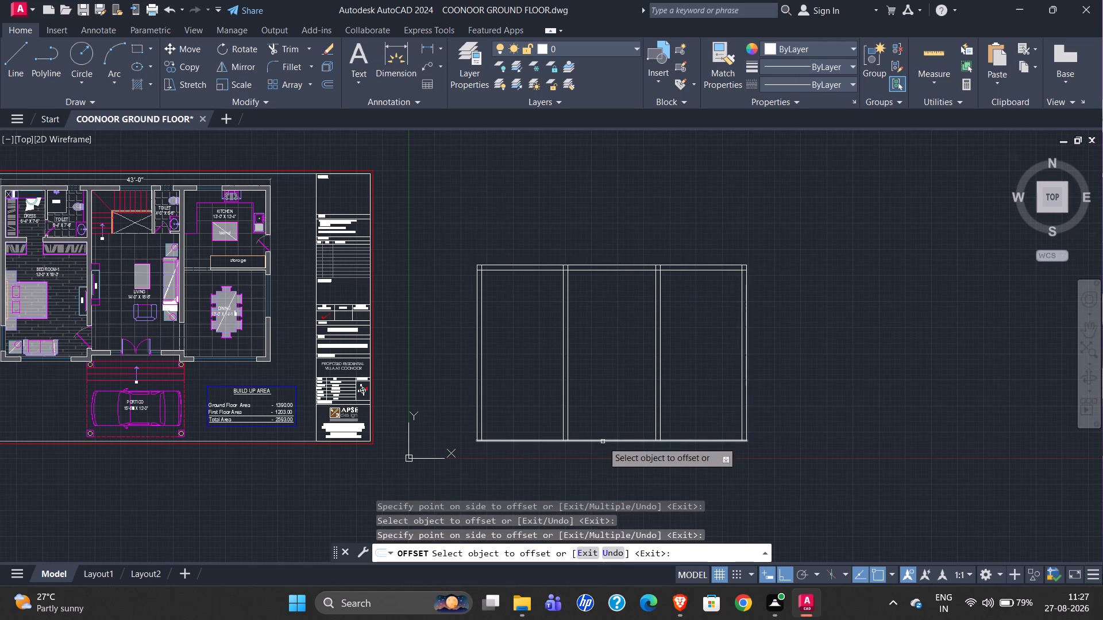
pyautogui.click(603, 441)
pyautogui.click(610, 409)
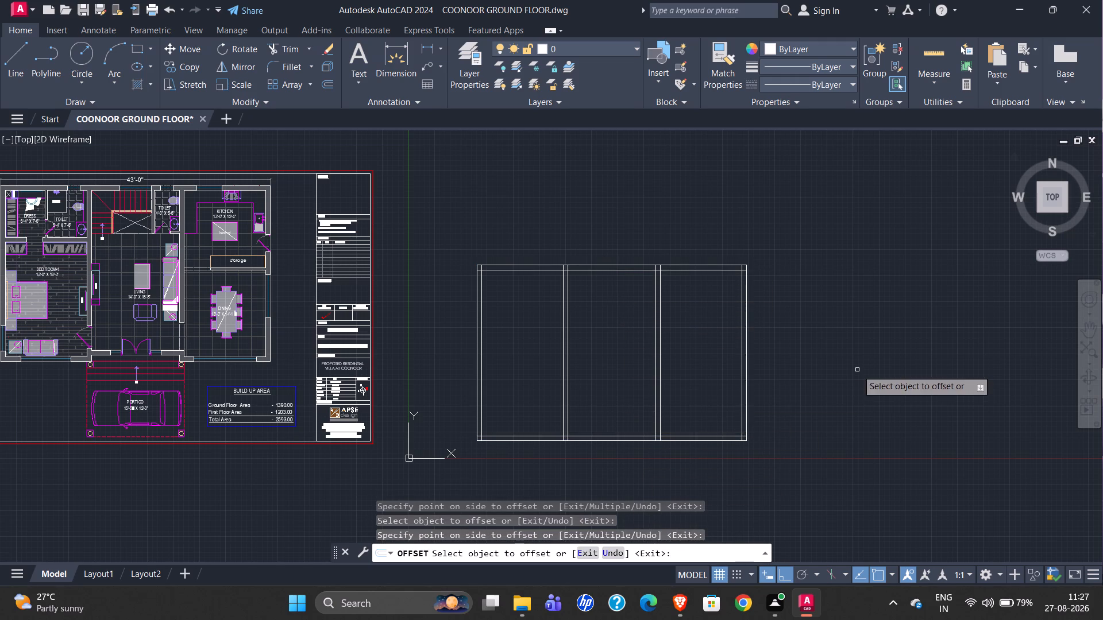
pyautogui.press('Escape')
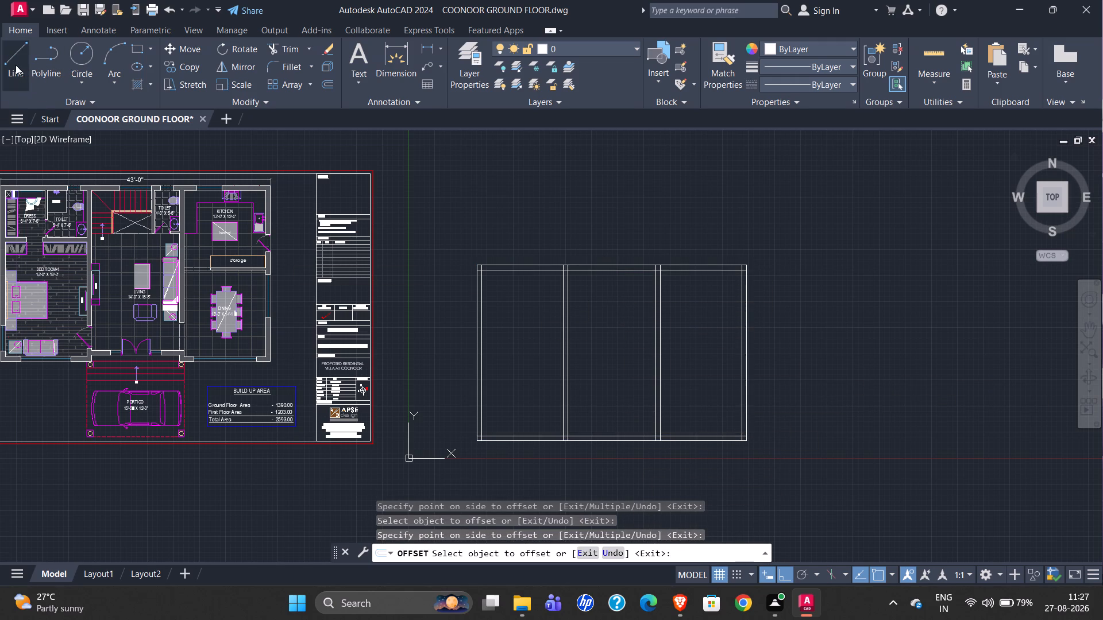
# Check the clear width between the second partition and the right outer wall with a temporary line.
pyautogui.click(16, 65)
pyautogui.scroll(3, 681, 435)
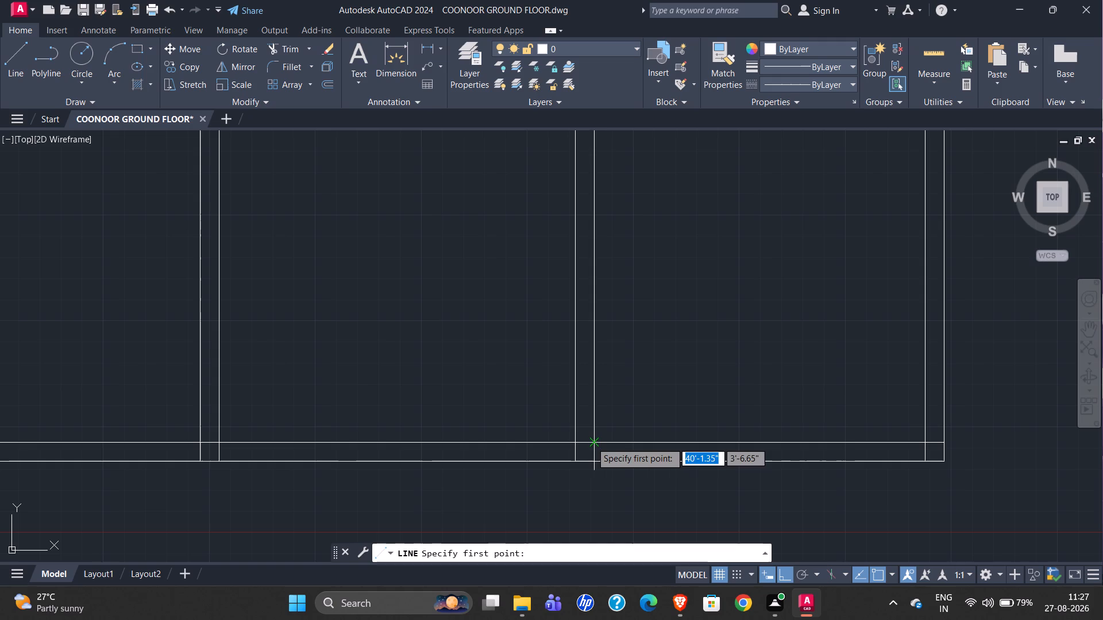
pyautogui.click(590, 440)
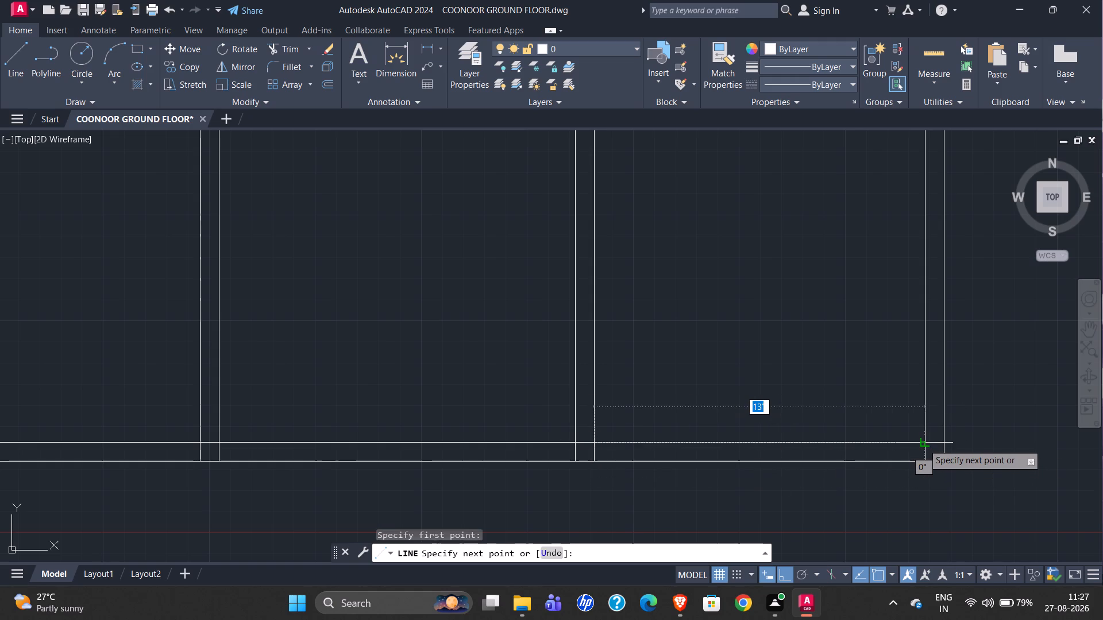
pyautogui.press('Escape')
# Examine the dress, toilet, staircase and kitchen walls and room sizes along the top of the original plan.
pyautogui.scroll(-2, 845, 389)
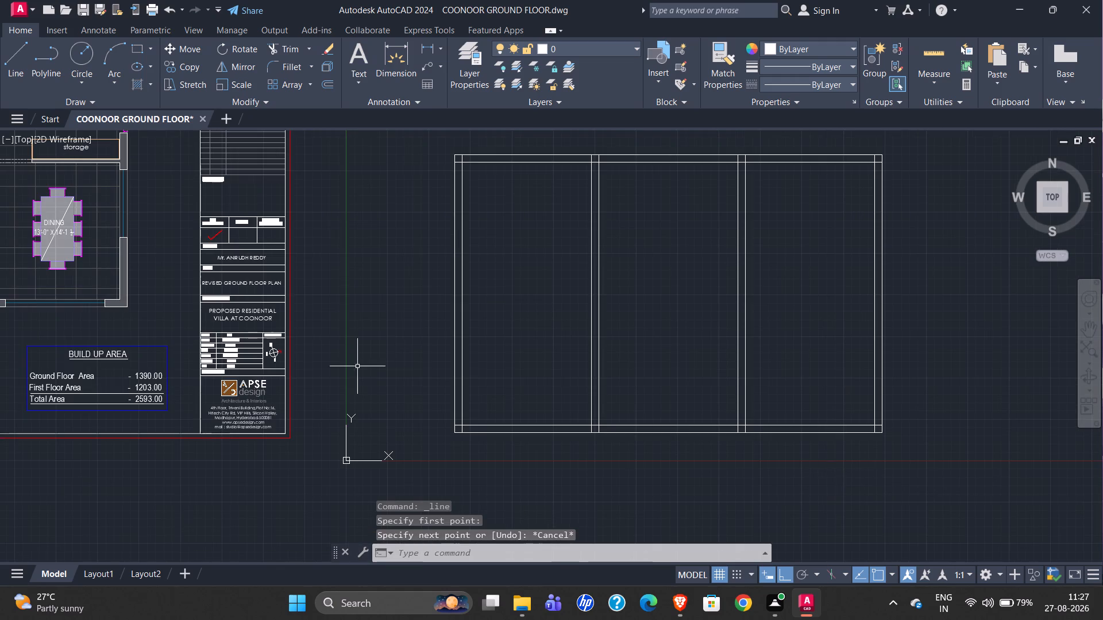
pyautogui.scroll(-1, 362, 366)
pyautogui.scroll(-1, 408, 294)
pyautogui.scroll(2, 106, 243)
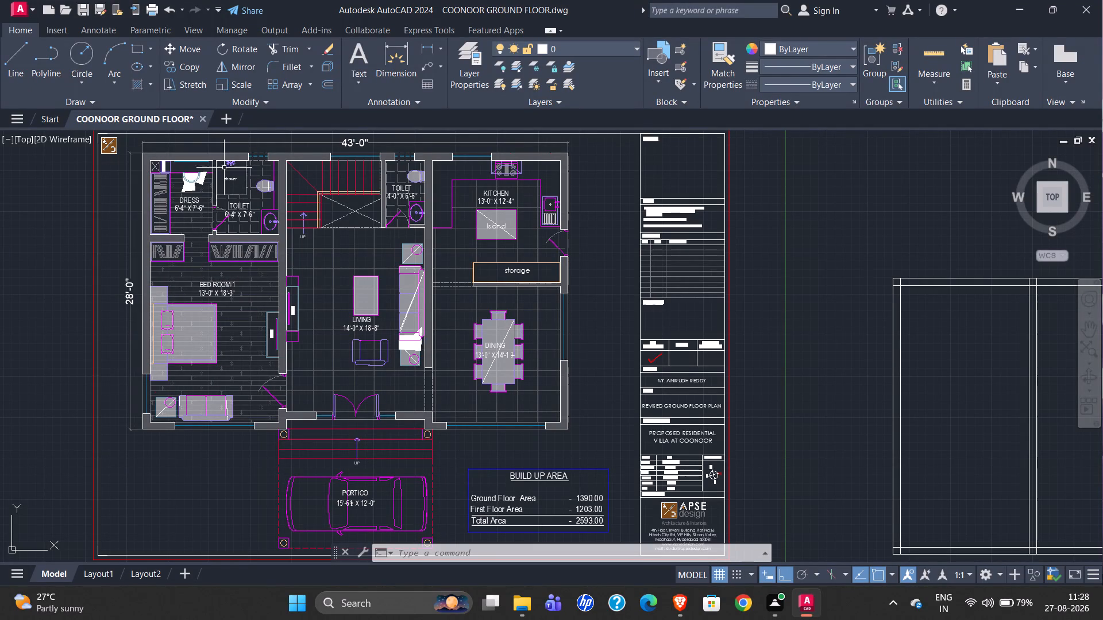
pyautogui.scroll(2, 230, 161)
pyautogui.scroll(-1, 180, 210)
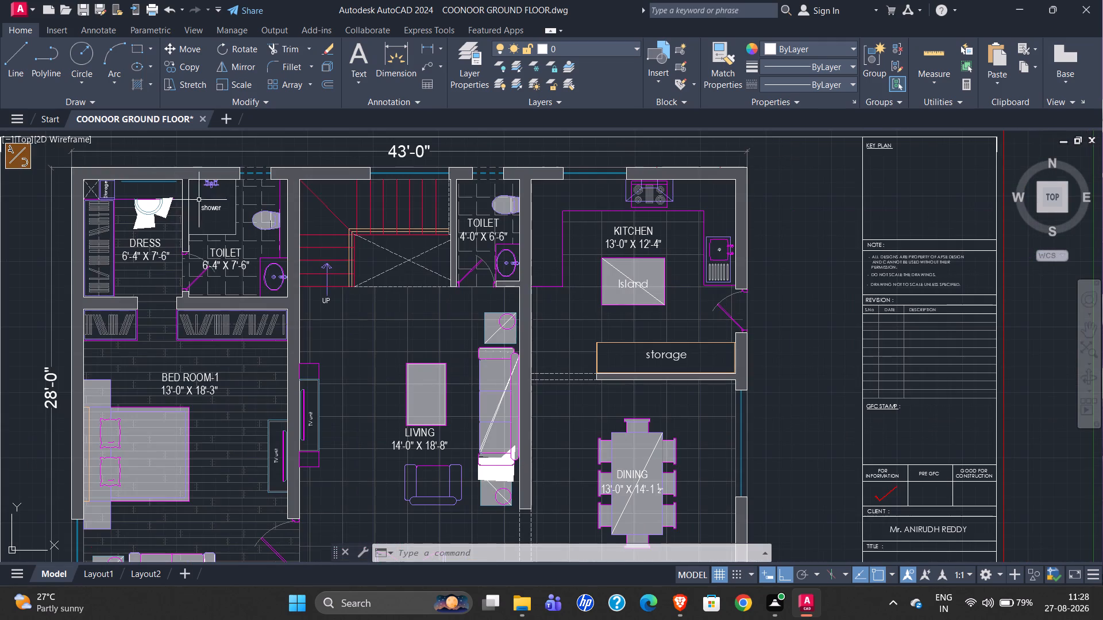
pyautogui.scroll(1, 250, 173)
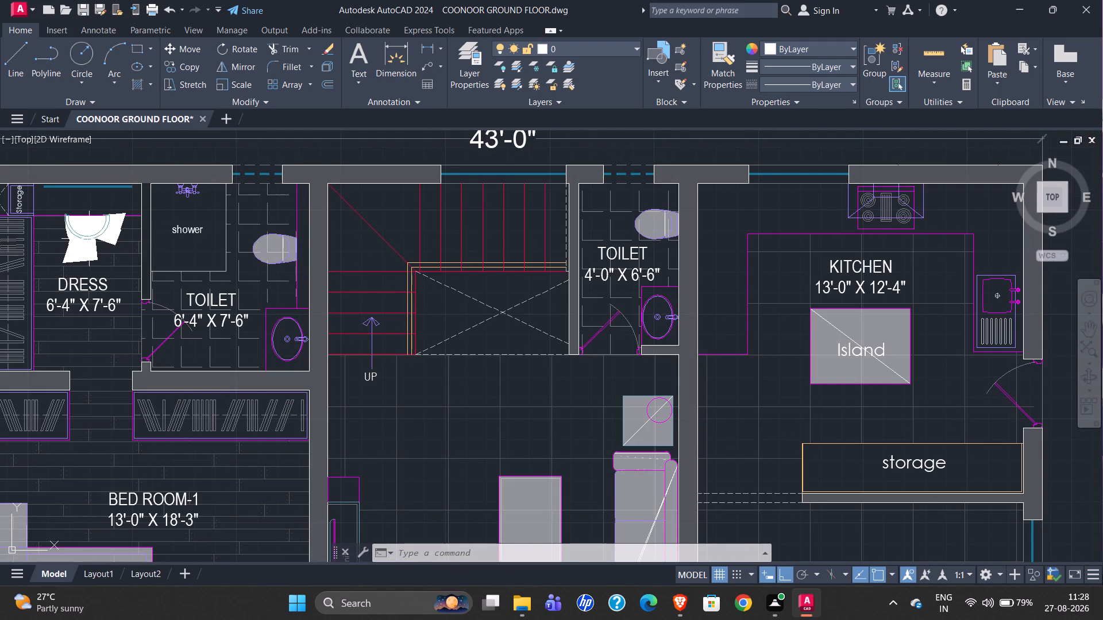
pyautogui.scroll(-1, 76, 239)
pyautogui.scroll(-1, 21, 239)
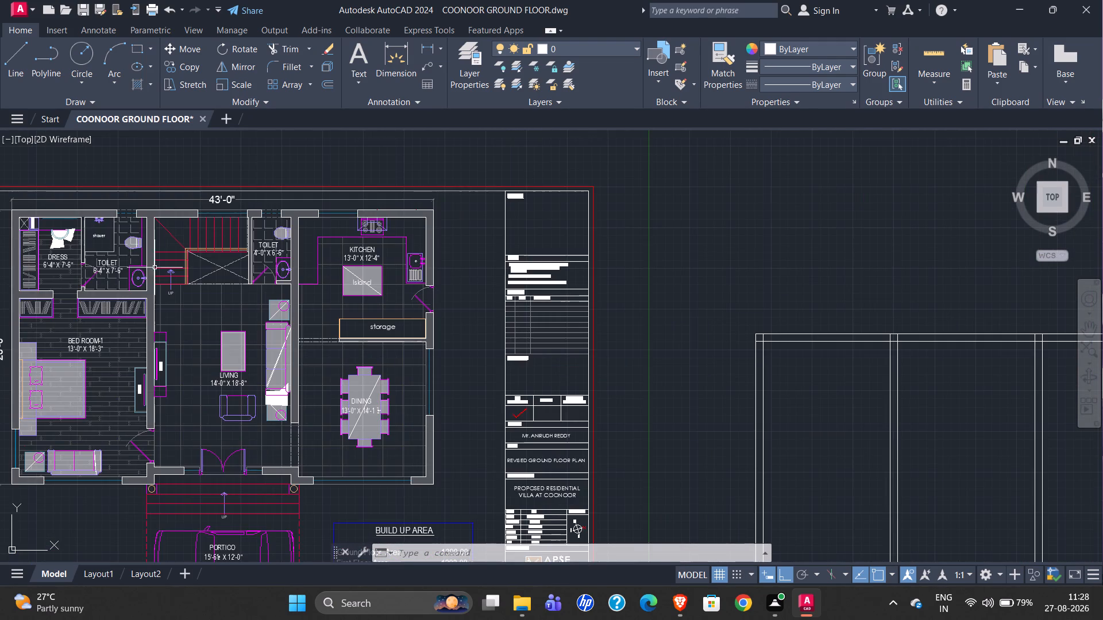
# Draw a line along the top wall's inner face, from the left wall's inner corner to the first partition.
pyautogui.scroll(2, 872, 350)
pyautogui.click(12, 71)
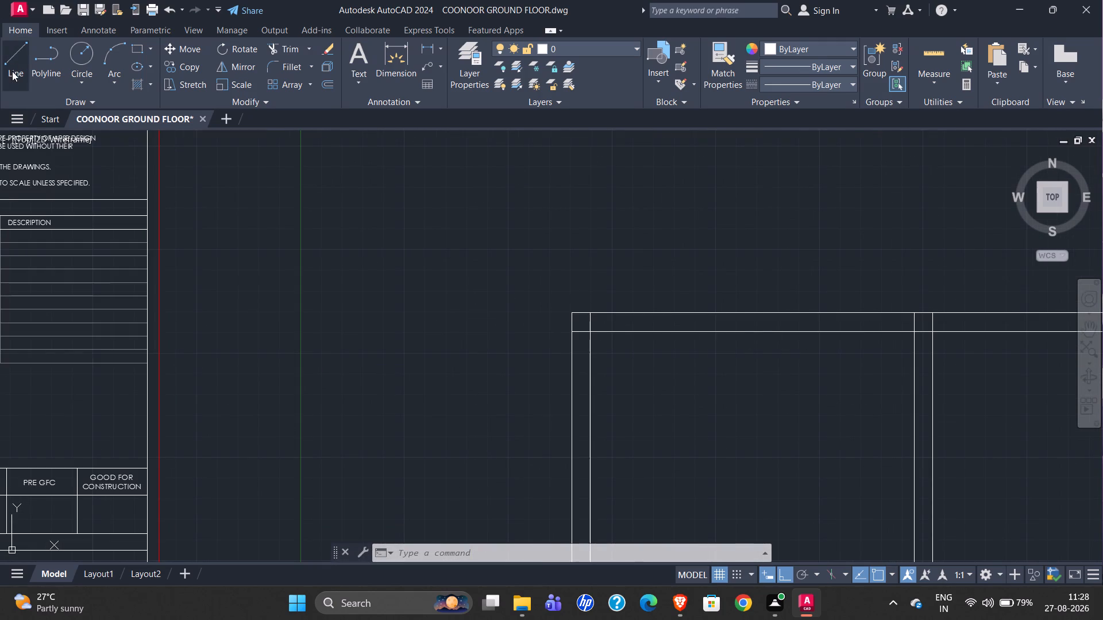
pyautogui.click(591, 332)
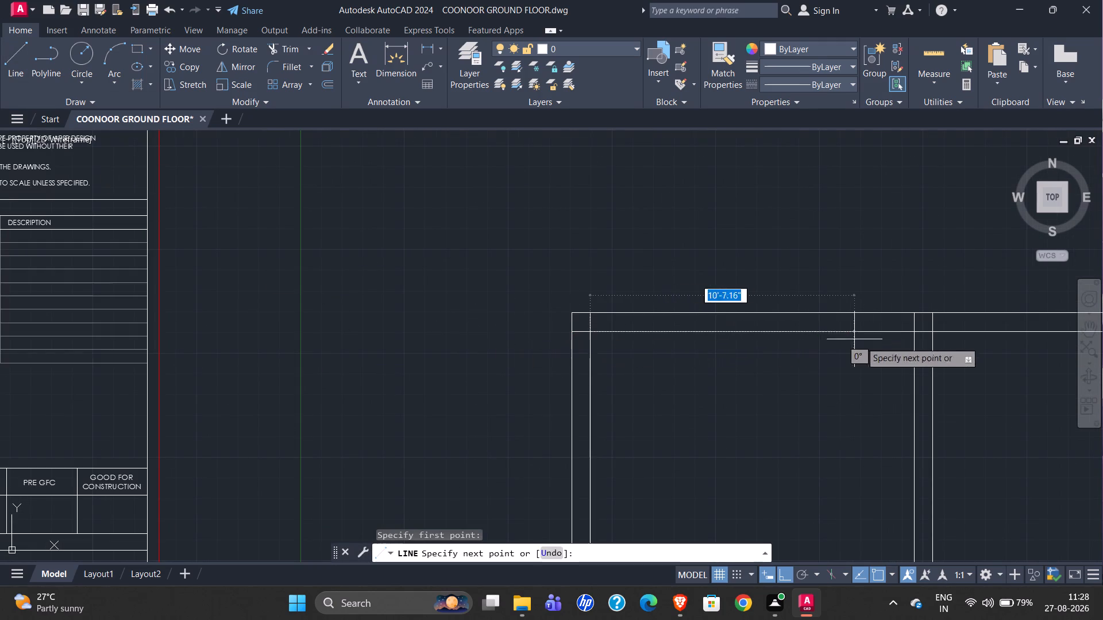
pyautogui.click(912, 332)
pyautogui.press('Escape')
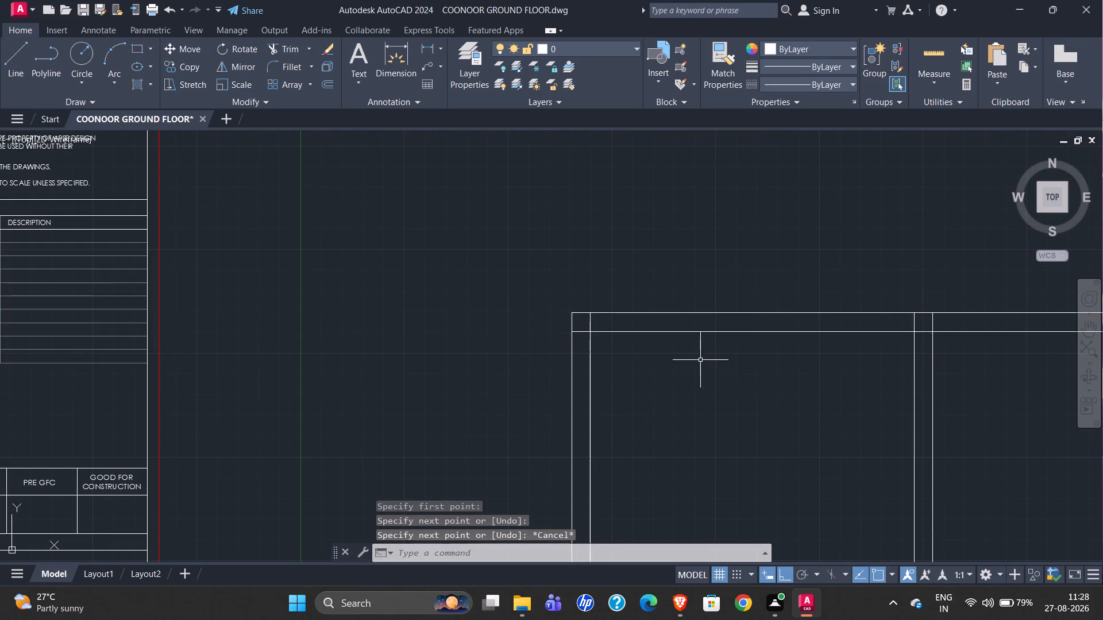
# Offset the new line along the top wall's inner face 7'6" downward inside the left bay.
pyautogui.click(742, 331)
pyautogui.press('o')
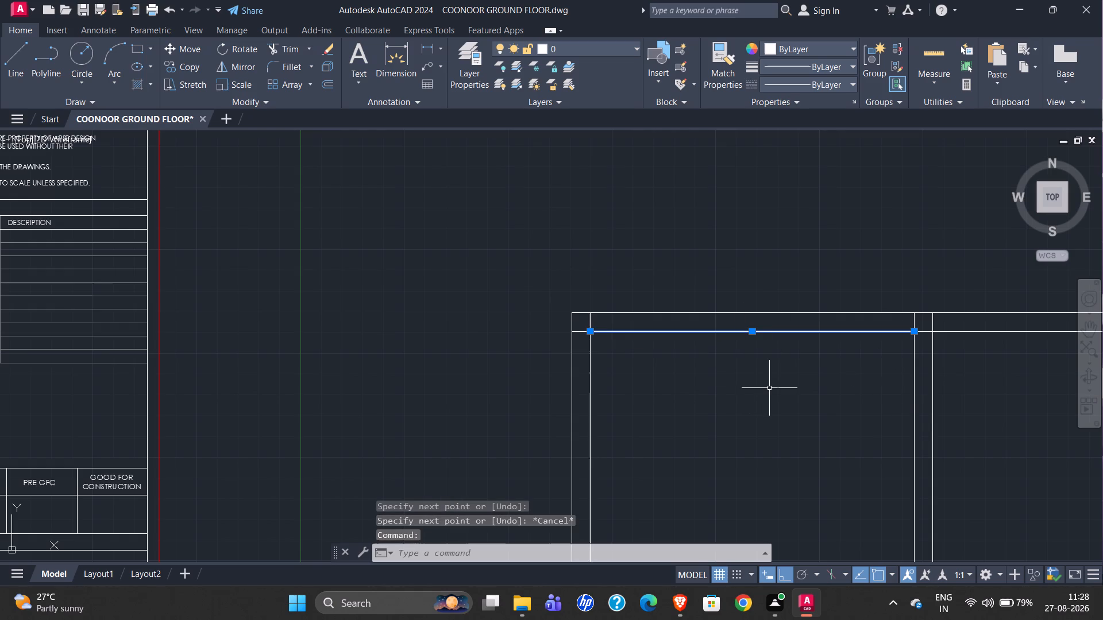
pyautogui.press('Return')
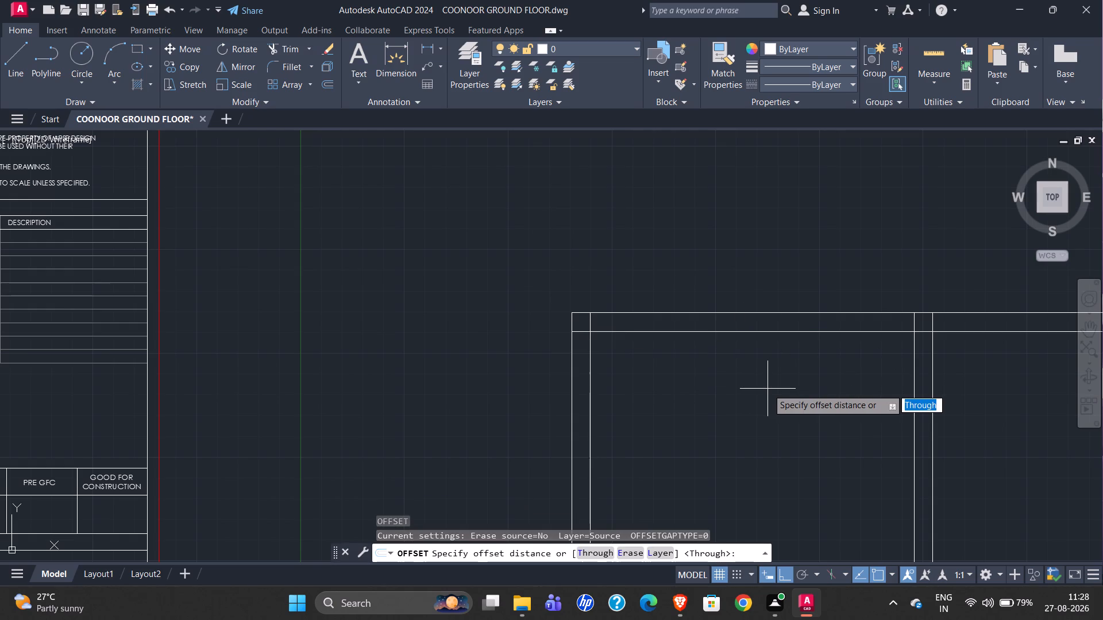
pyautogui.write("7'6")
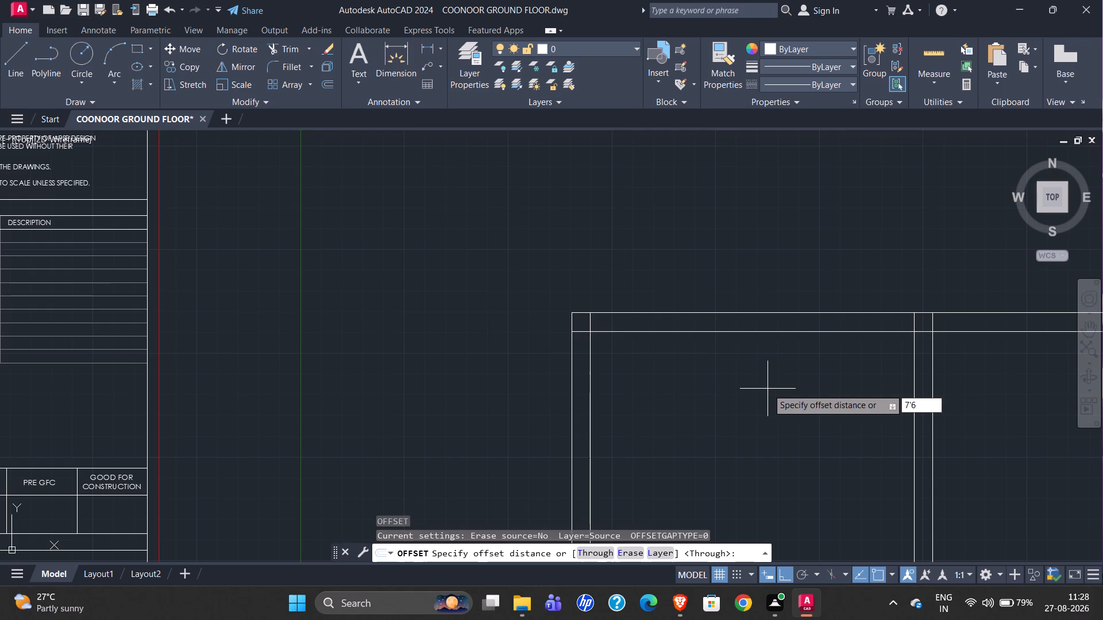
pyautogui.hotkey('shift', '"')
pyautogui.press('Return')
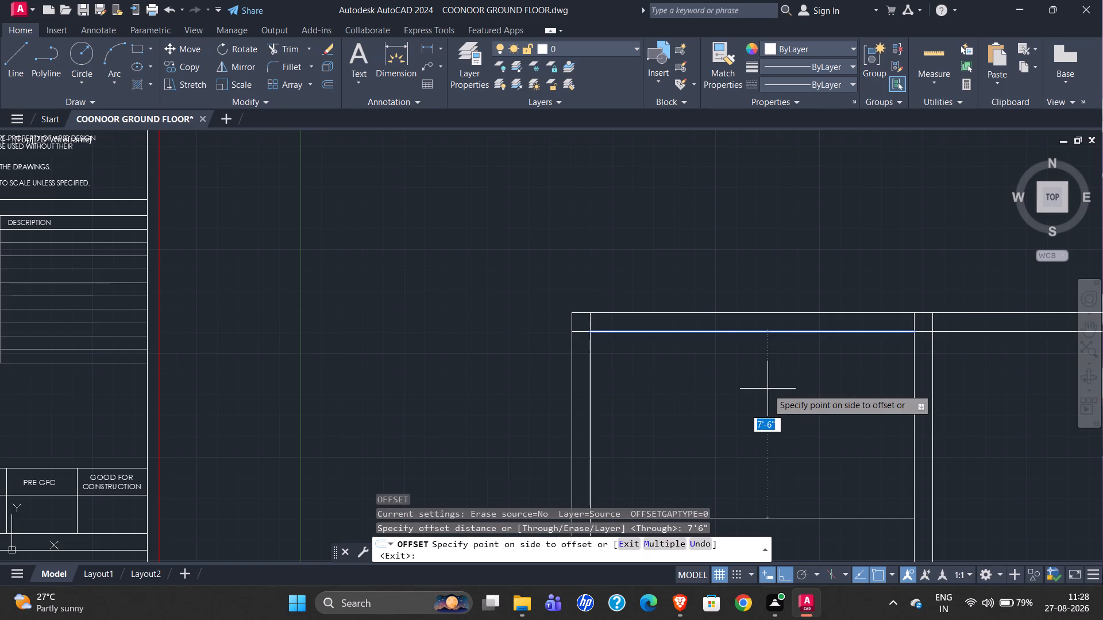
pyautogui.scroll(-2, 654, 121)
pyautogui.scroll(-2, 654, 220)
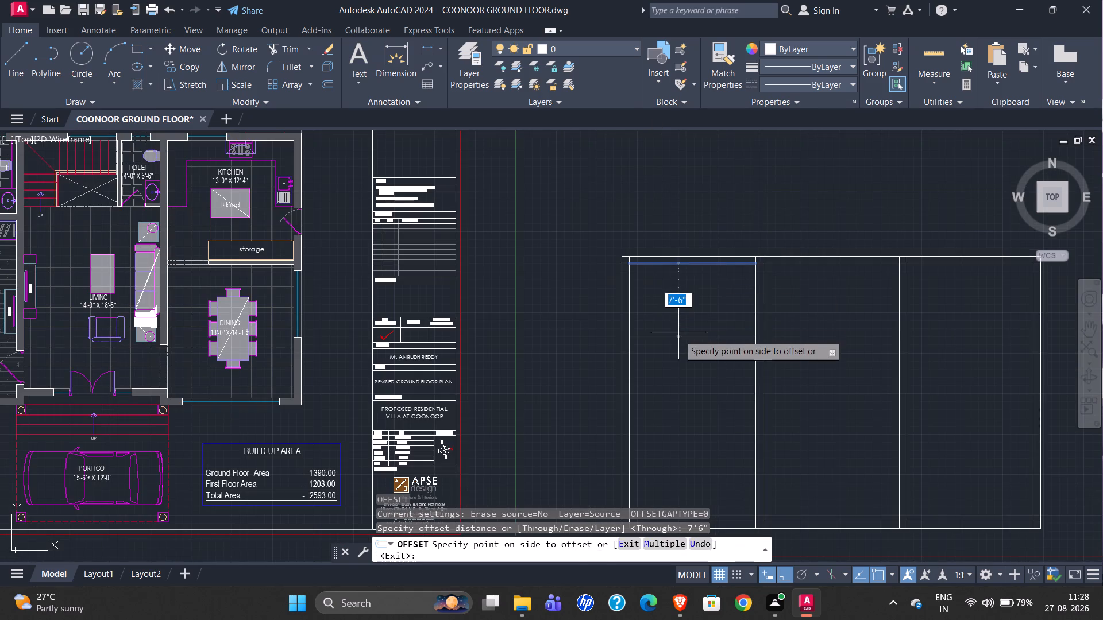
pyautogui.click(678, 351)
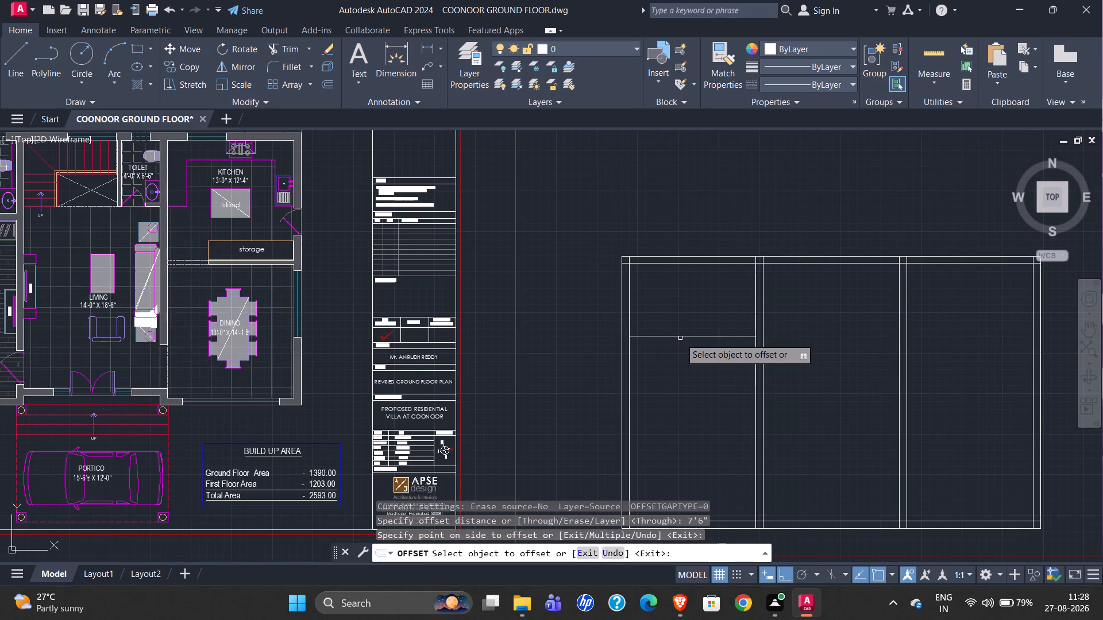
# Offset the cross line in the left bay 9" downward to give the wall below the dress and toilet its thickness.
pyautogui.click(680, 336)
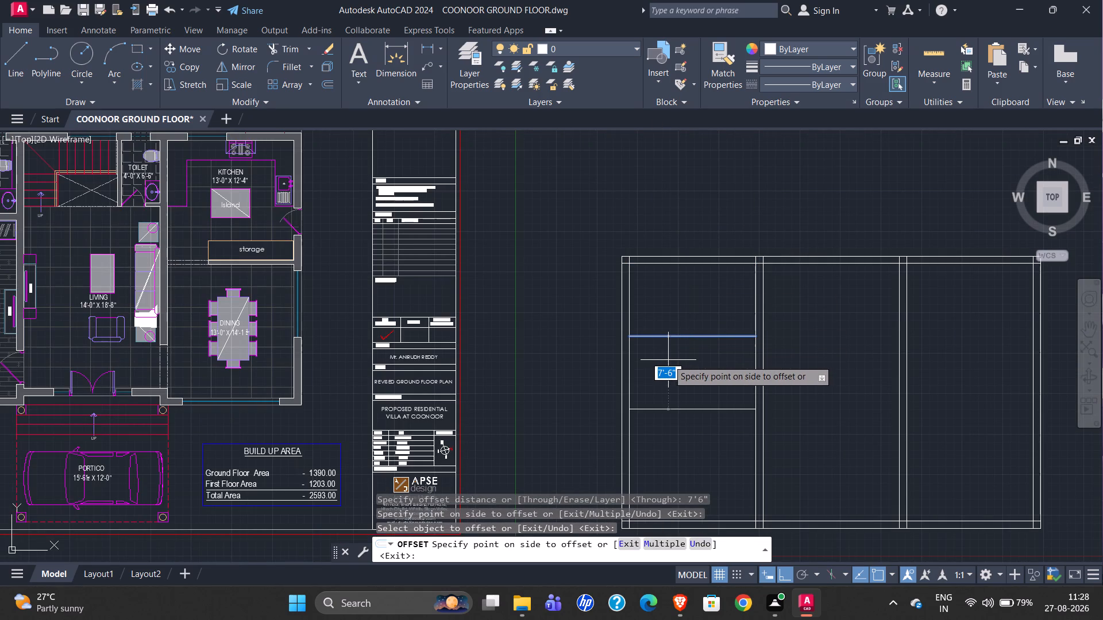
pyautogui.write('9"')
pyautogui.press('Return')
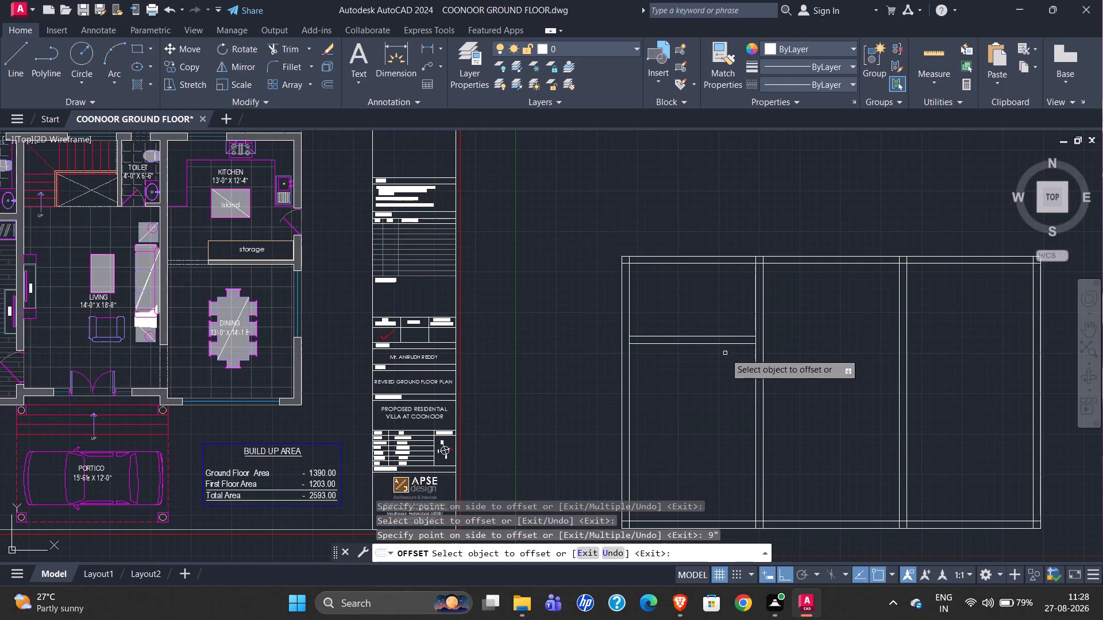
# Examine the dress, toilet and bedroom walls in the original plan and compare them with the redrawn left bay.
pyautogui.scroll(-2, 725, 353)
pyautogui.scroll(3, 444, 295)
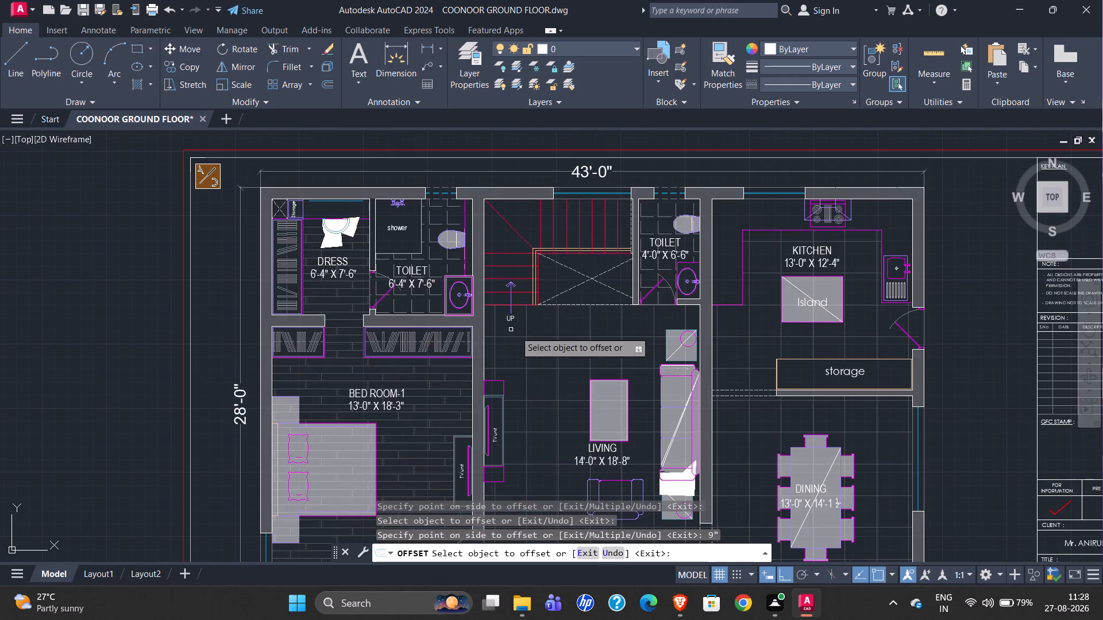
pyautogui.scroll(1, 528, 338)
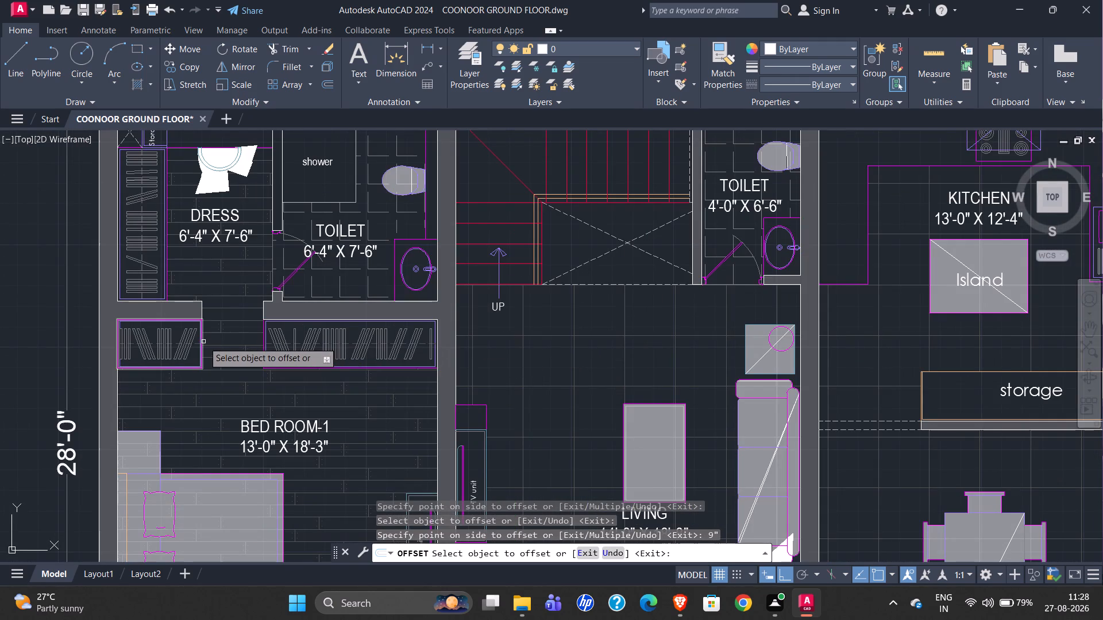
pyautogui.scroll(-1, 202, 342)
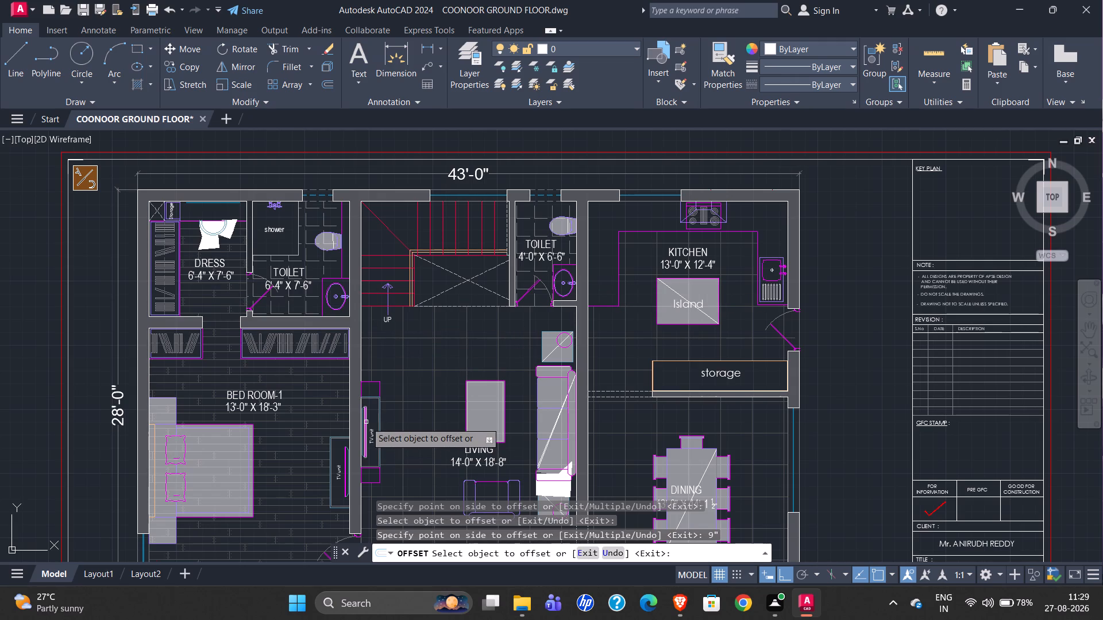
pyautogui.scroll(-1, 311, 270)
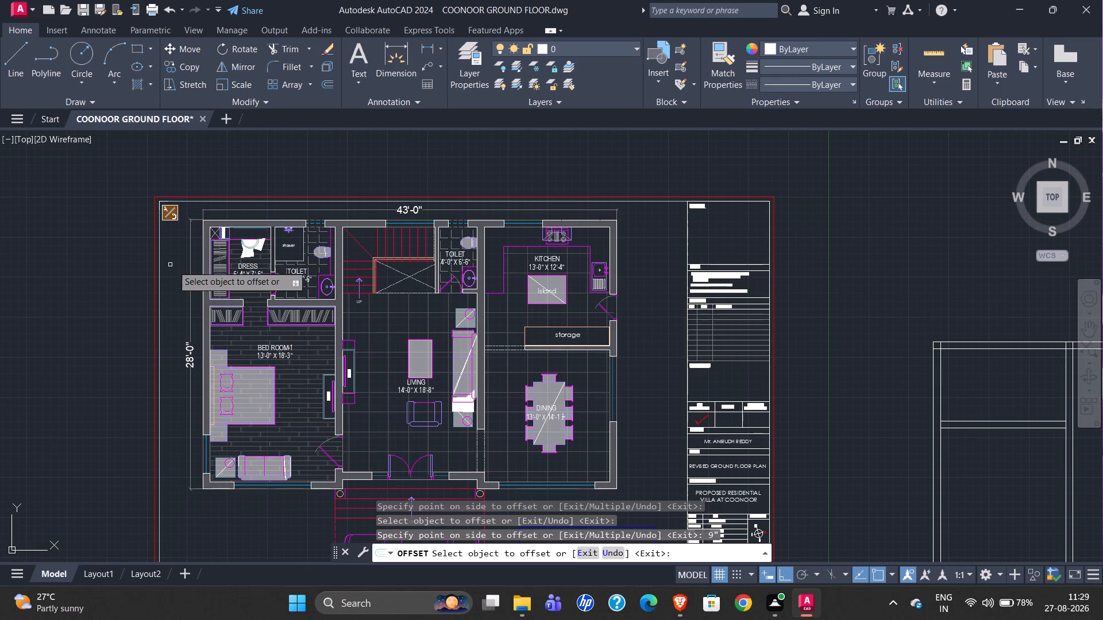
pyautogui.scroll(-1, 31, 216)
pyautogui.scroll(2, 713, 345)
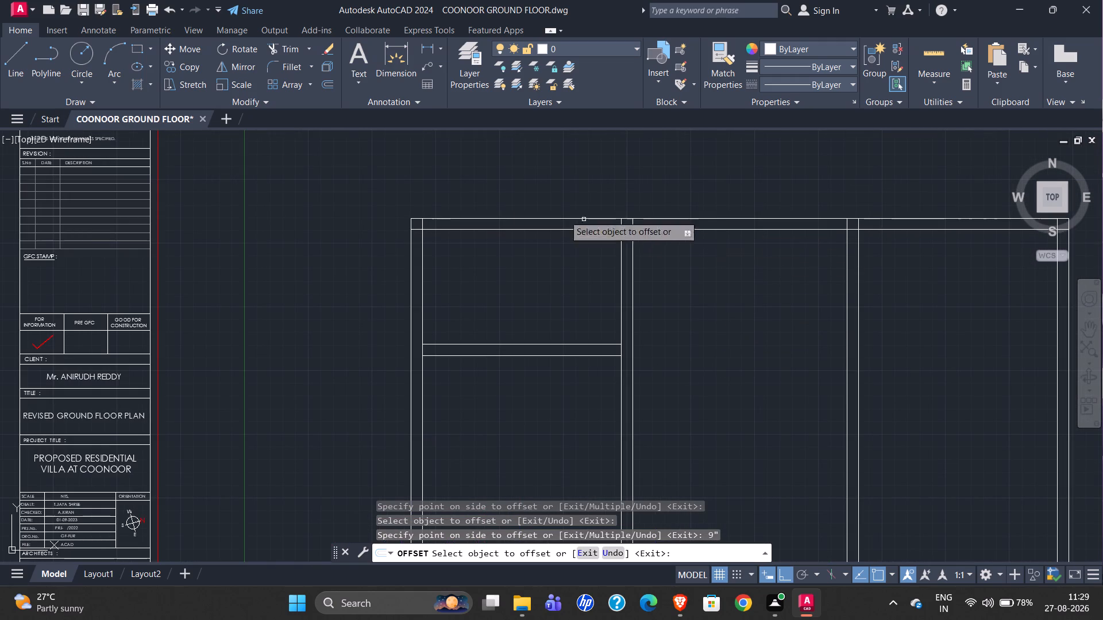
pyautogui.scroll(-2, 697, 358)
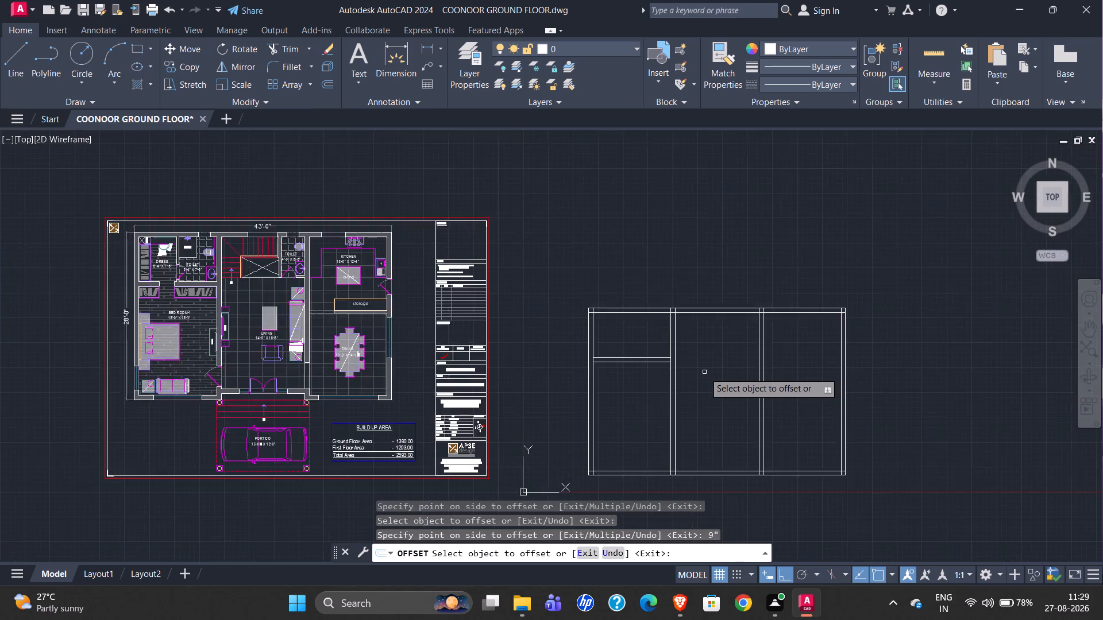
pyautogui.scroll(-1, 704, 372)
pyautogui.scroll(3, 391, 283)
pyautogui.scroll(-1, 186, 313)
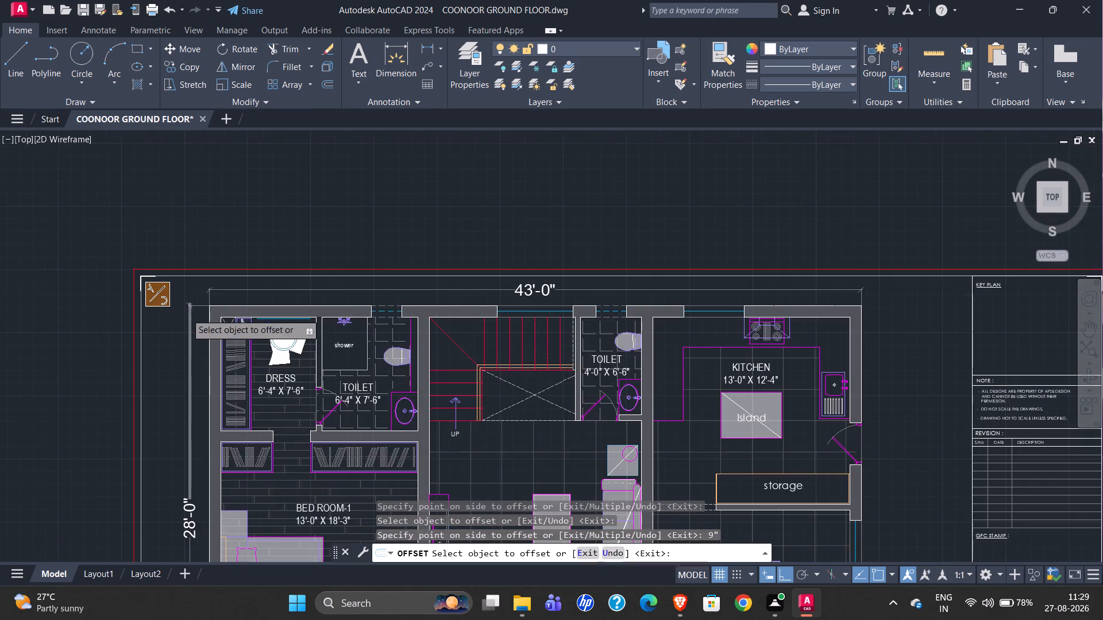
pyautogui.scroll(-1, 353, 258)
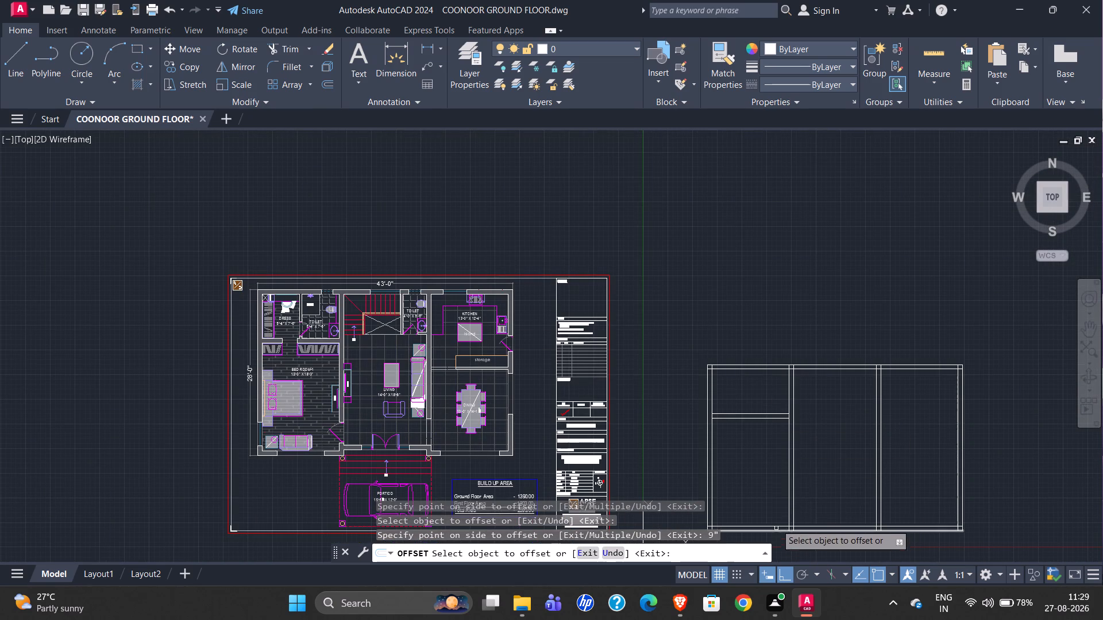
pyautogui.scroll(-1, 696, 261)
pyautogui.scroll(2, 763, 446)
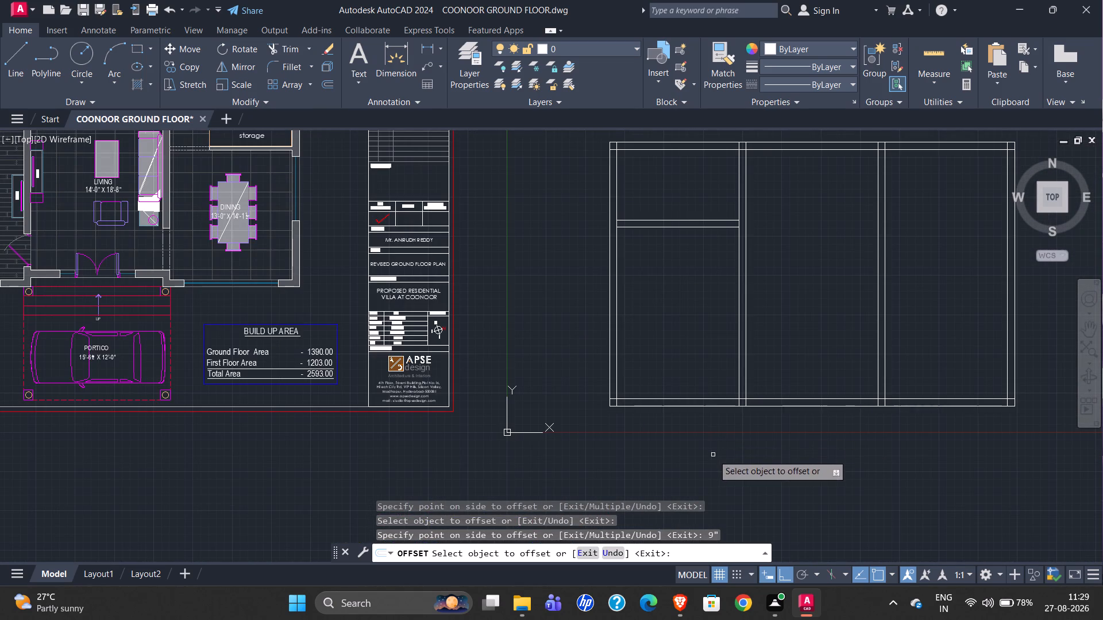
pyautogui.press('Escape')
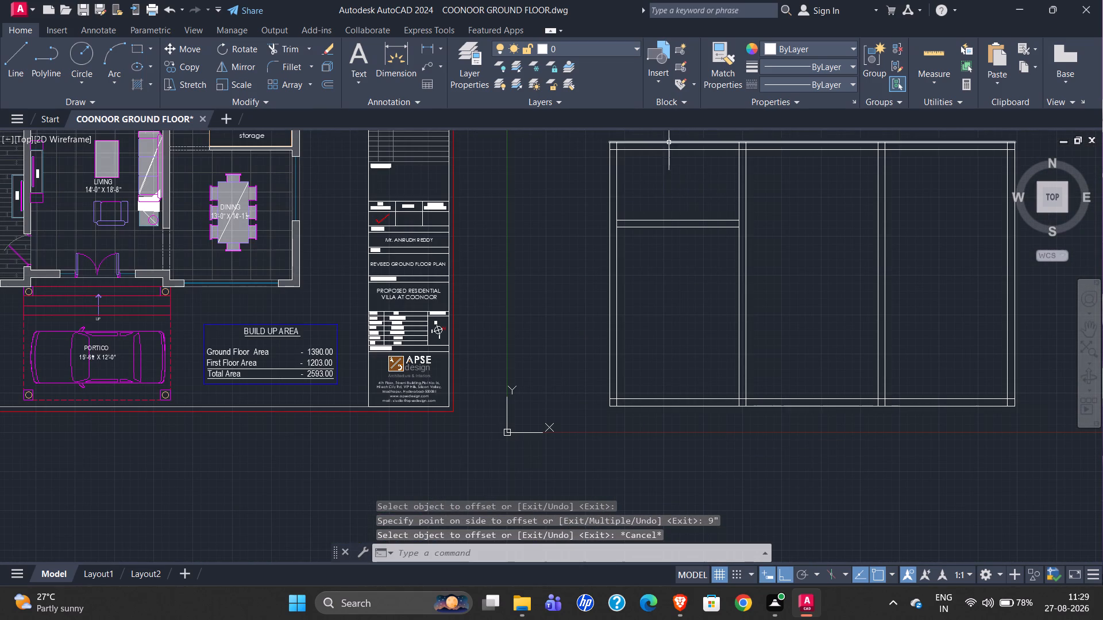
# Delete the helper line lying on the top wall's inner face in the left bay.
pyautogui.scroll(2, 668, 153)
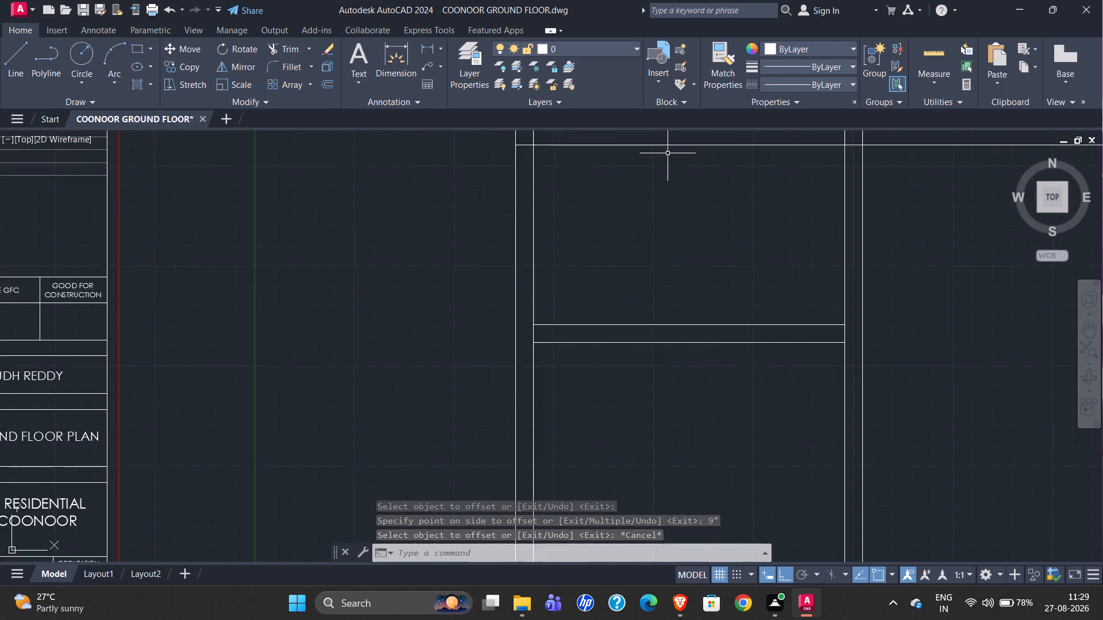
pyautogui.scroll(1, 668, 153)
pyautogui.click(673, 139)
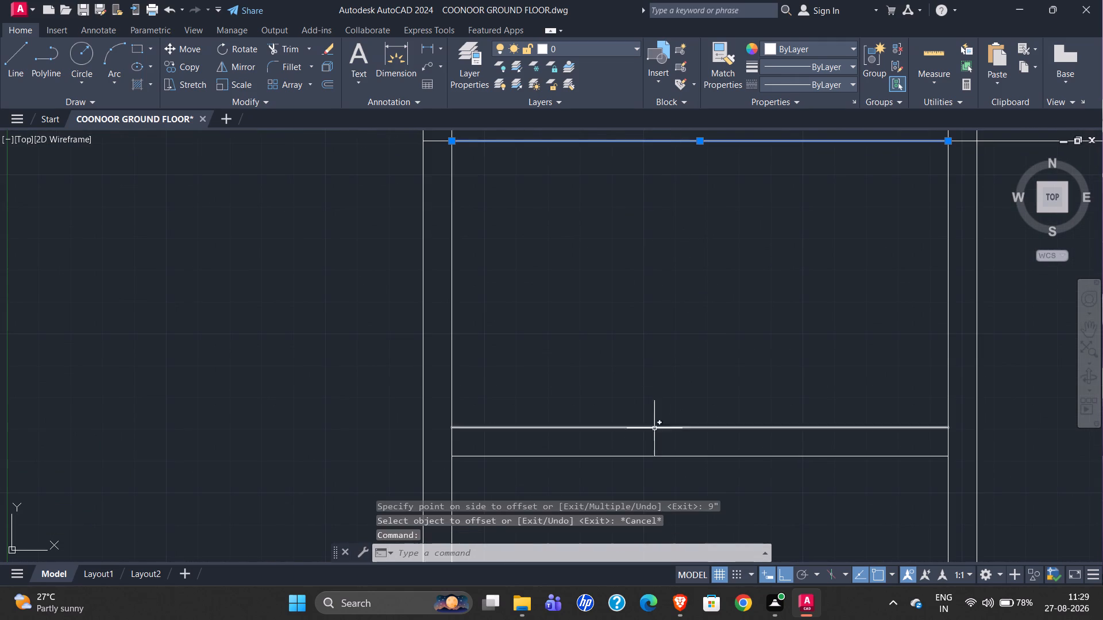
pyautogui.scroll(-1, 443, 539)
pyautogui.press('Delete')
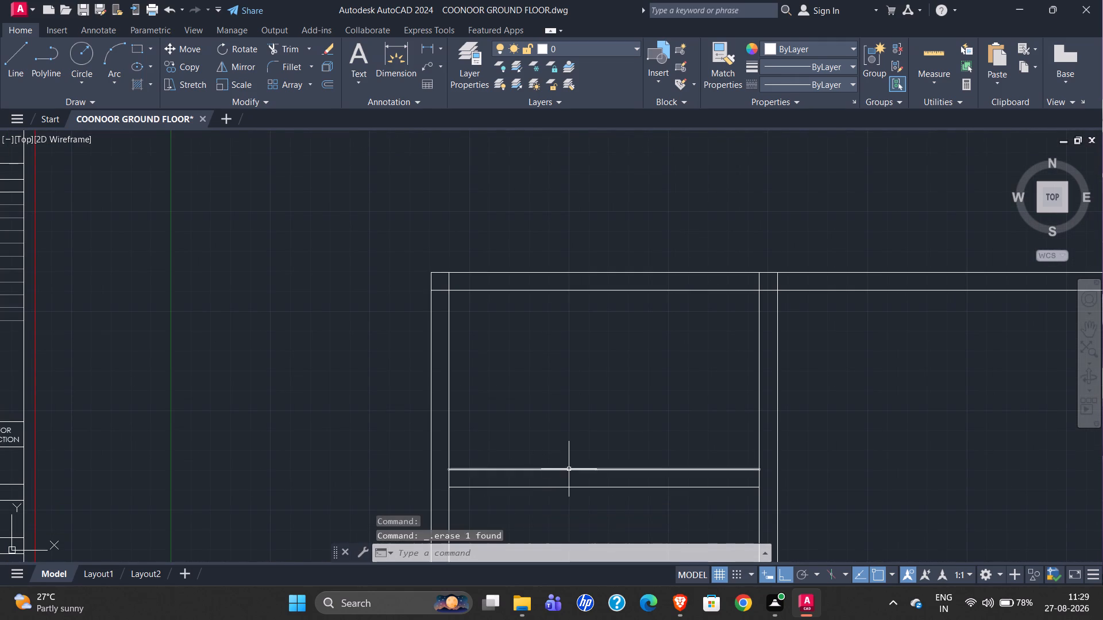
# Examine the dress and toilet sizes and their dividing wall in the original plan.
pyautogui.scroll(-1, 650, 335)
pyautogui.scroll(-2, 455, 346)
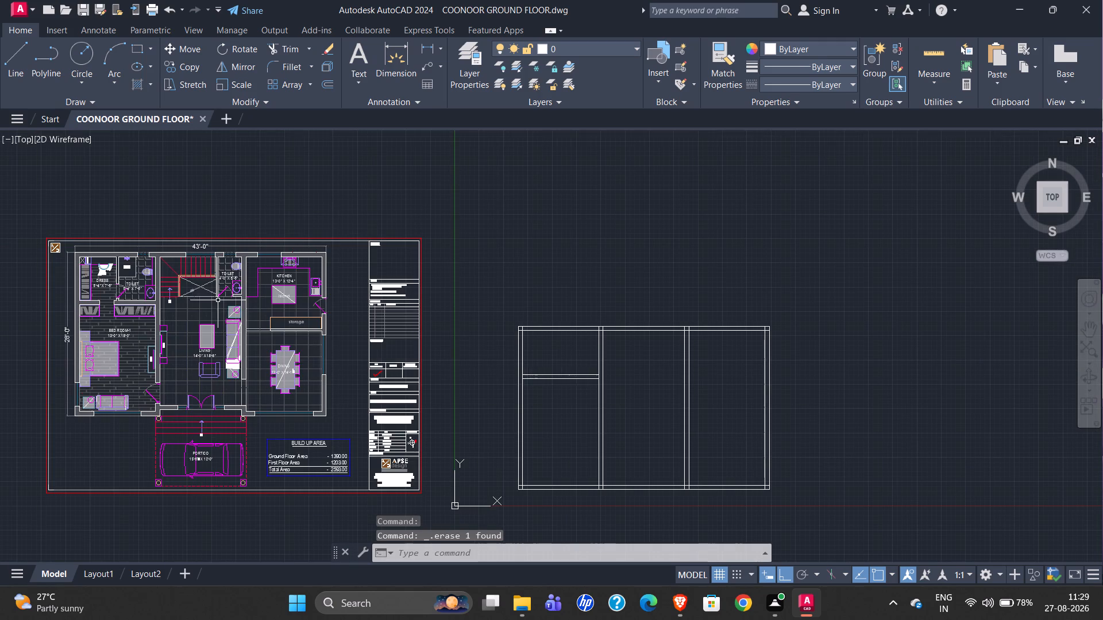
pyautogui.scroll(3, 29, 271)
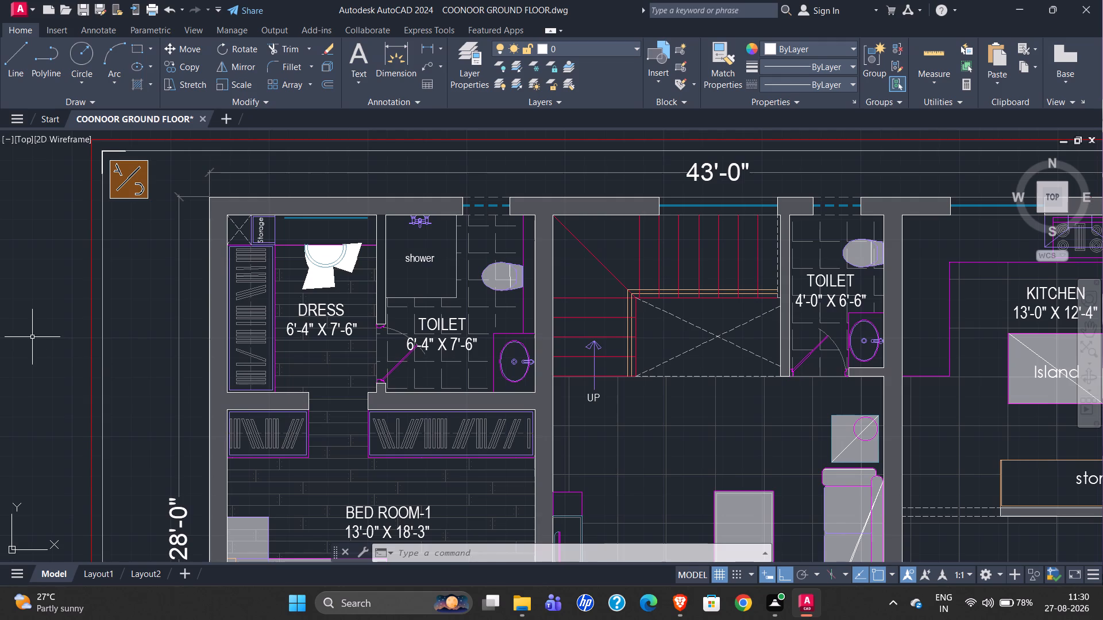
pyautogui.scroll(-2, 0, 331)
pyautogui.scroll(-1, 67, 312)
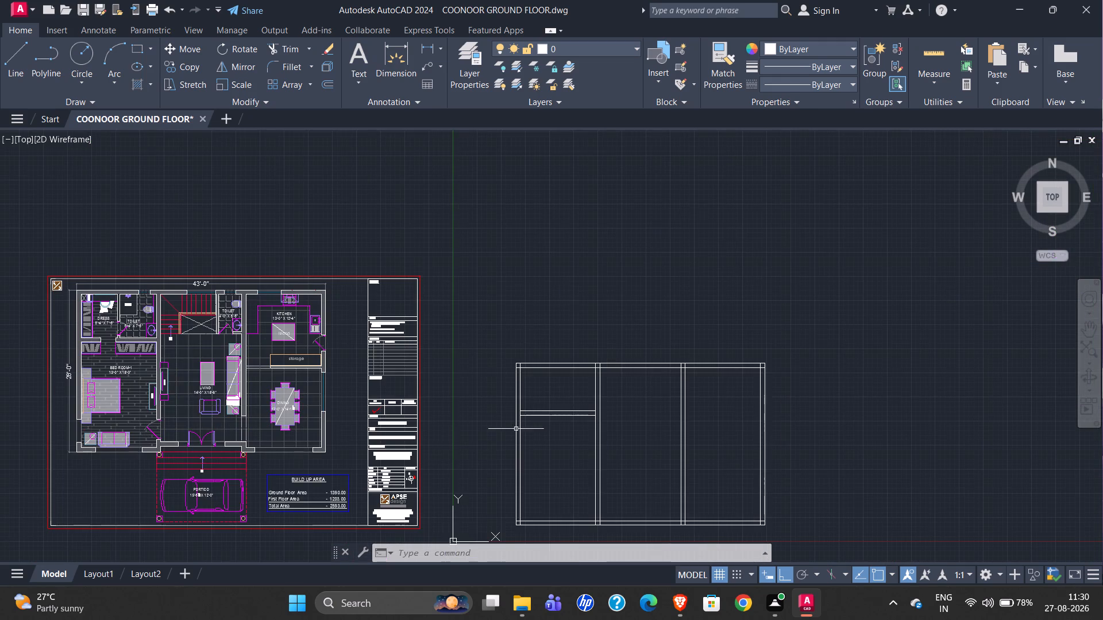
pyautogui.scroll(3, 536, 390)
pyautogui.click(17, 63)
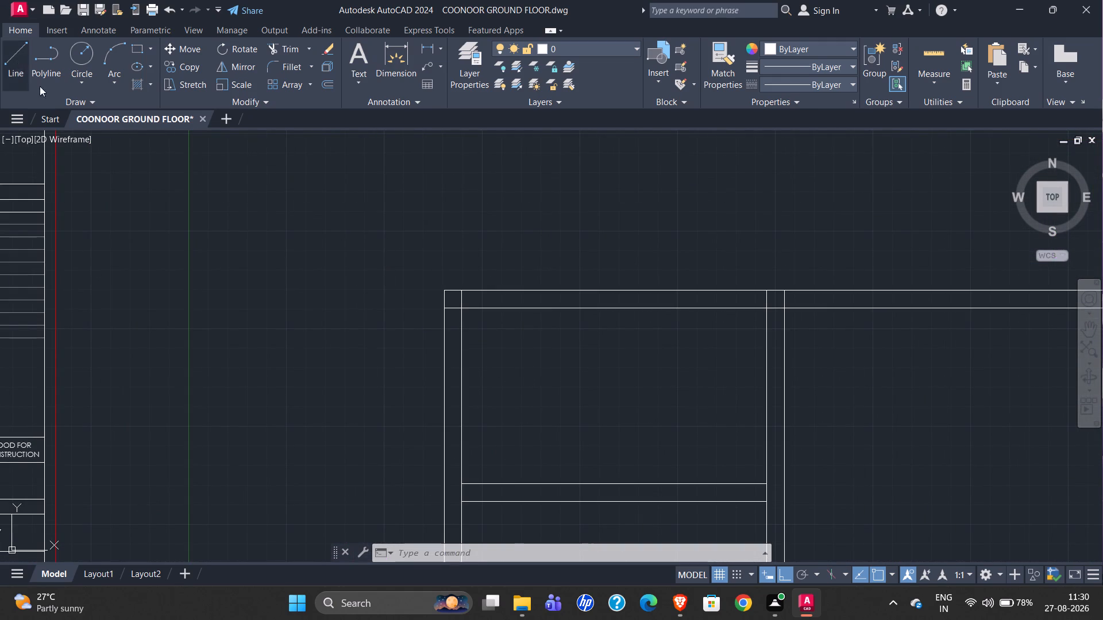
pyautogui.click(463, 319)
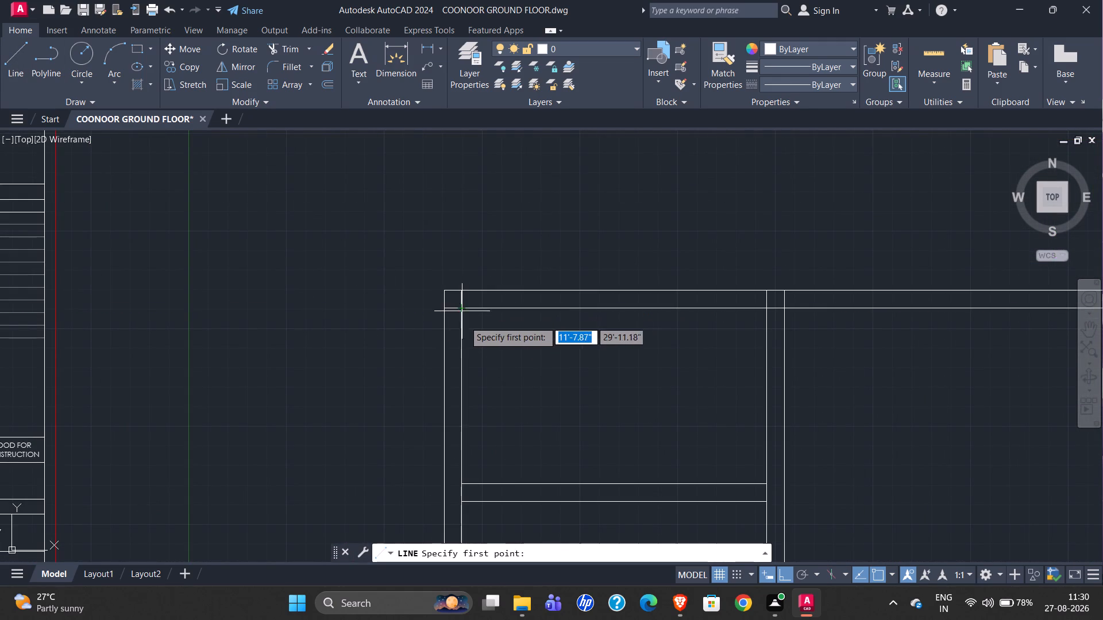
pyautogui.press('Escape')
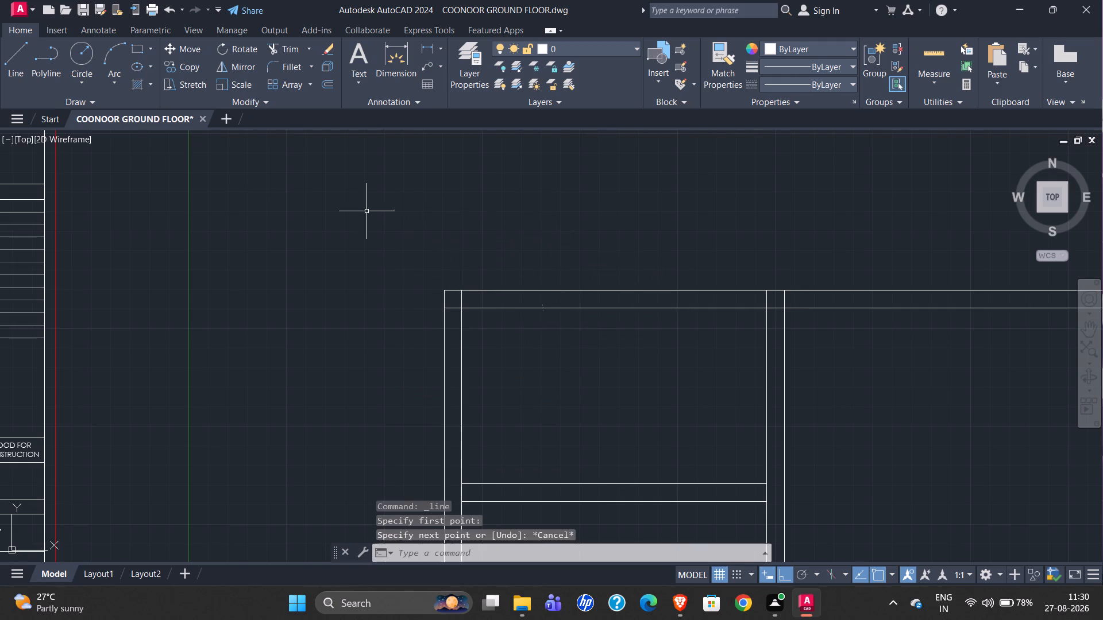
# Draw a line along the left wall's inner face, from the top wall's inner corner down to the new cross wall.
pyautogui.click(25, 65)
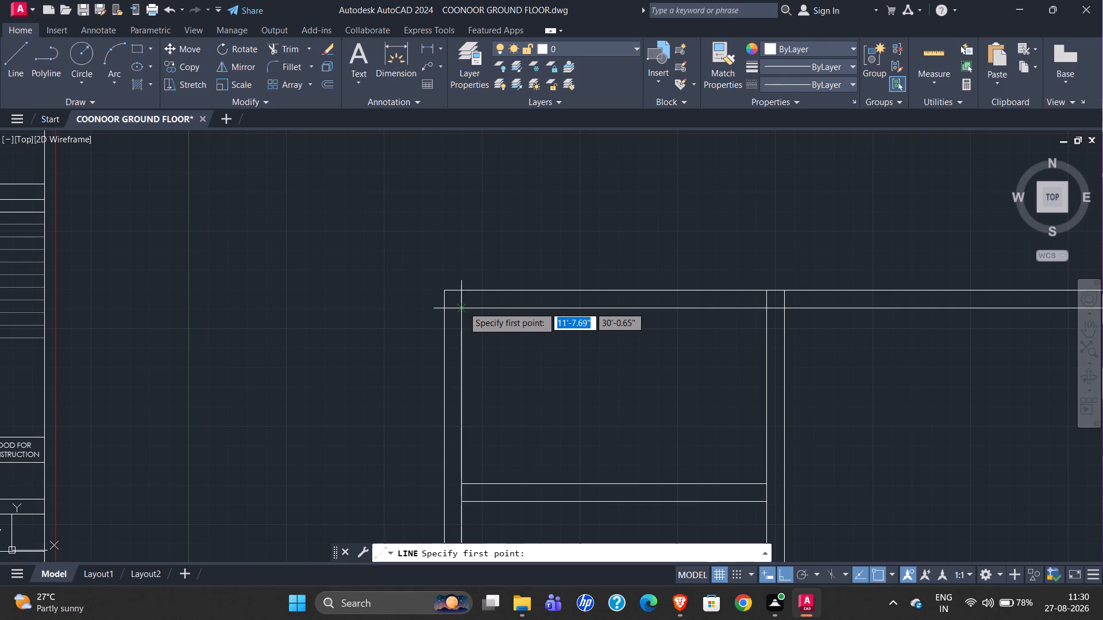
pyautogui.click(463, 306)
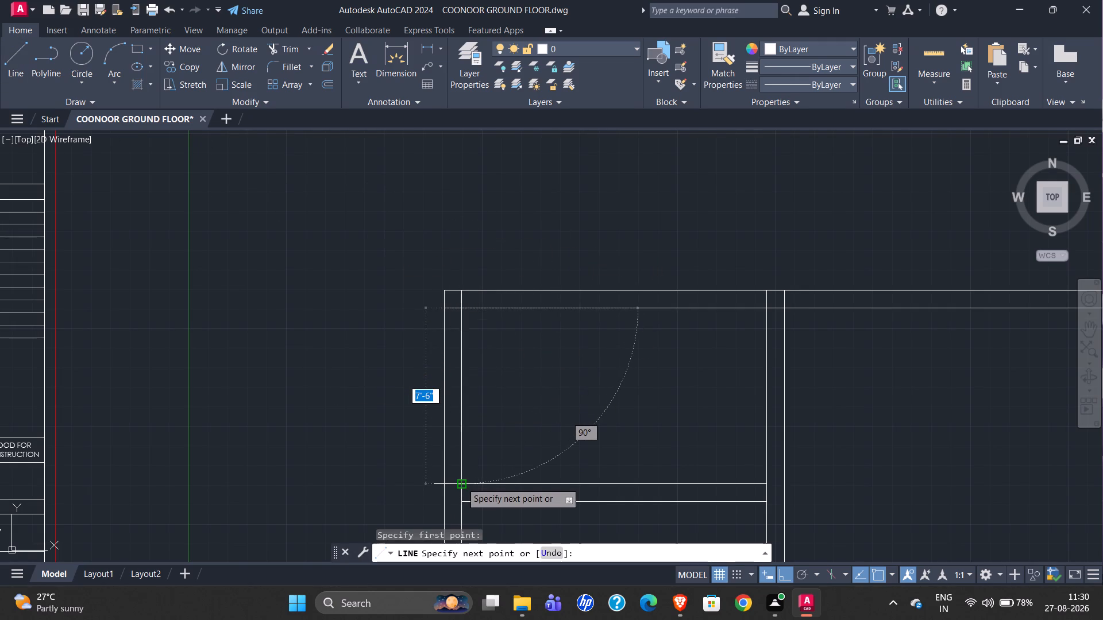
pyautogui.click(461, 483)
pyautogui.press('Escape')
# Offset the new line 6'4" to the right and that copy another 4", forming the partition between dress and toilet.
pyautogui.click(461, 366)
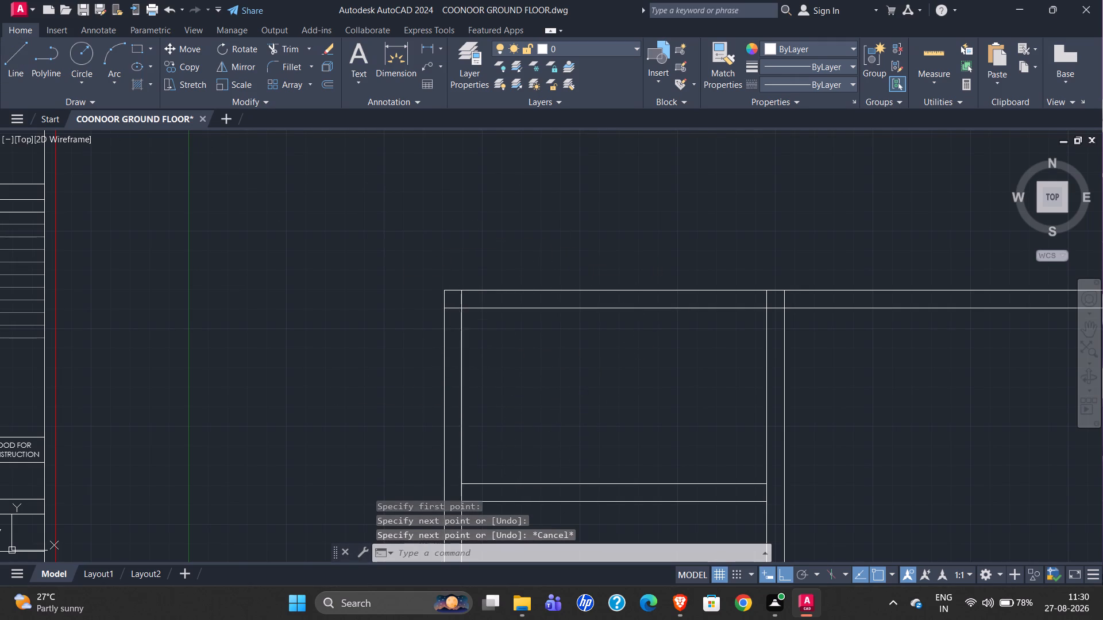
pyautogui.press('o')
pyautogui.press('Return')
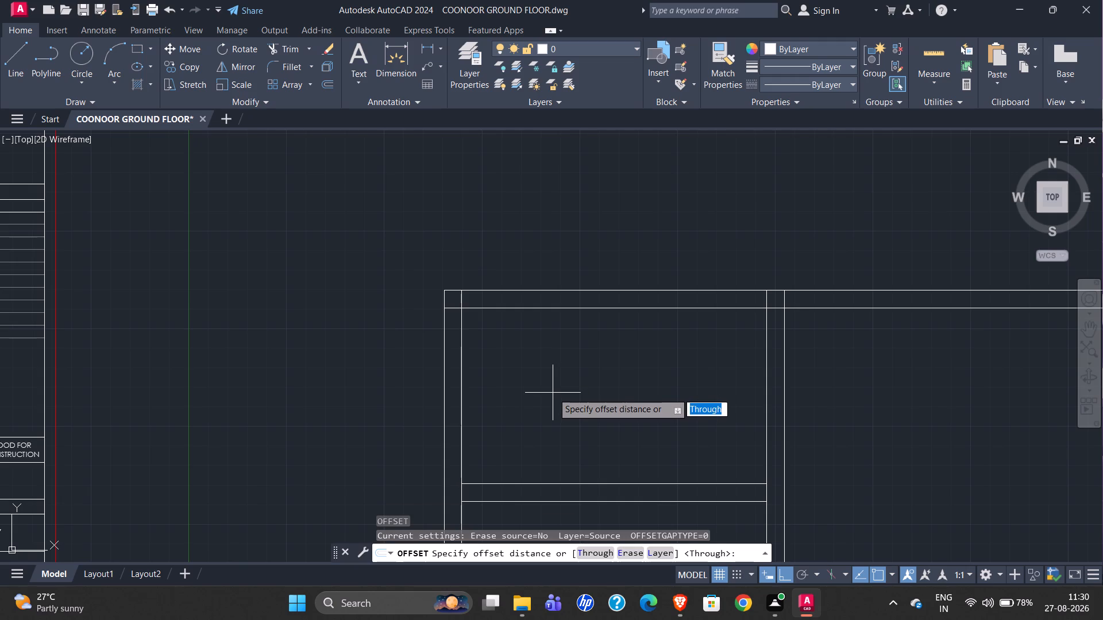
pyautogui.write('6\'4"')
pyautogui.press('Return')
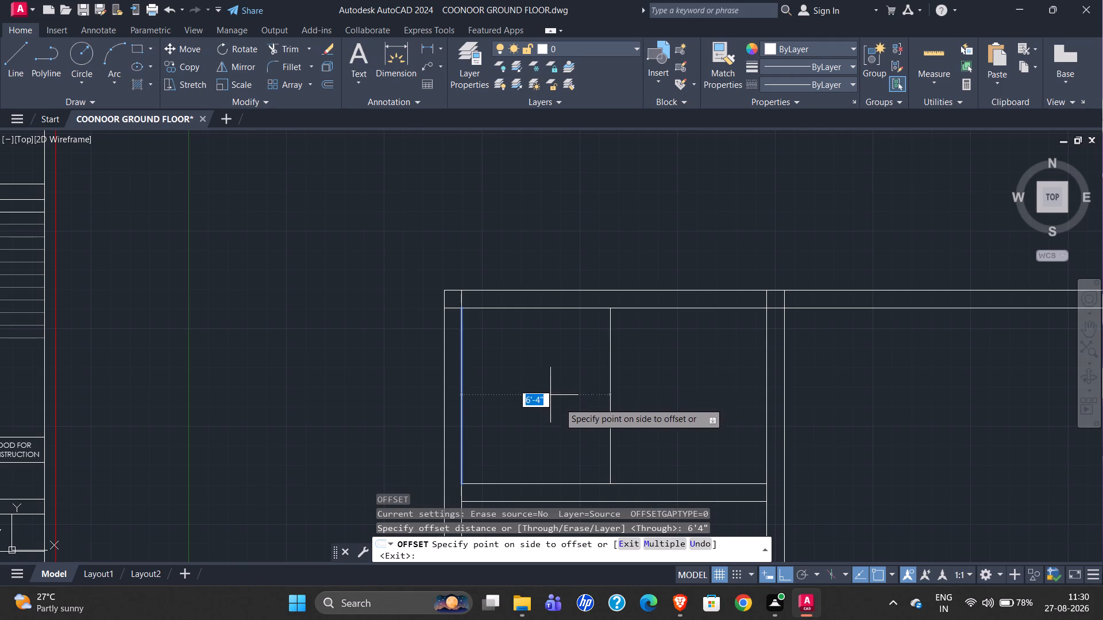
pyautogui.click(641, 400)
pyautogui.click(609, 372)
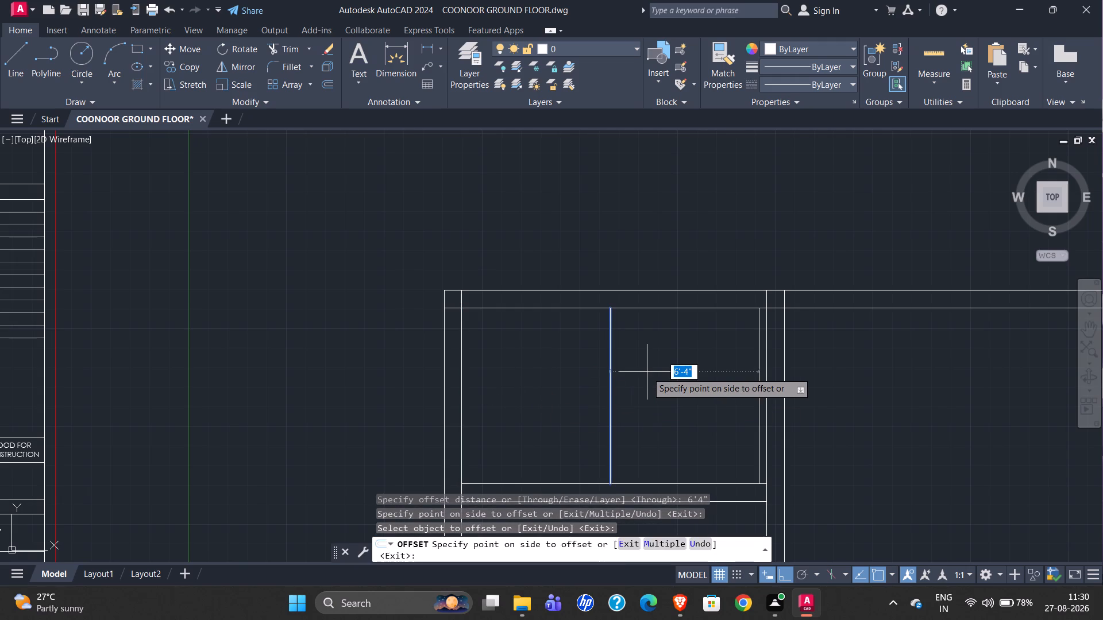
pyautogui.write('4"')
pyautogui.press('Return')
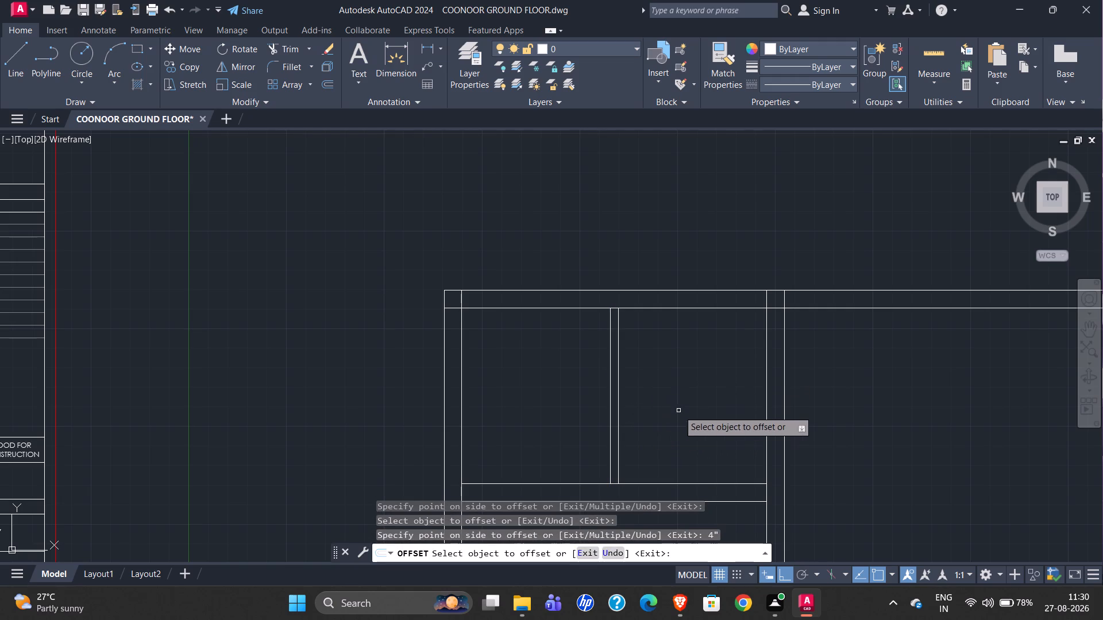
# Check the toilet's clear width from the 4" partition to the first 9" partition with a temporary line.
pyautogui.click(26, 71)
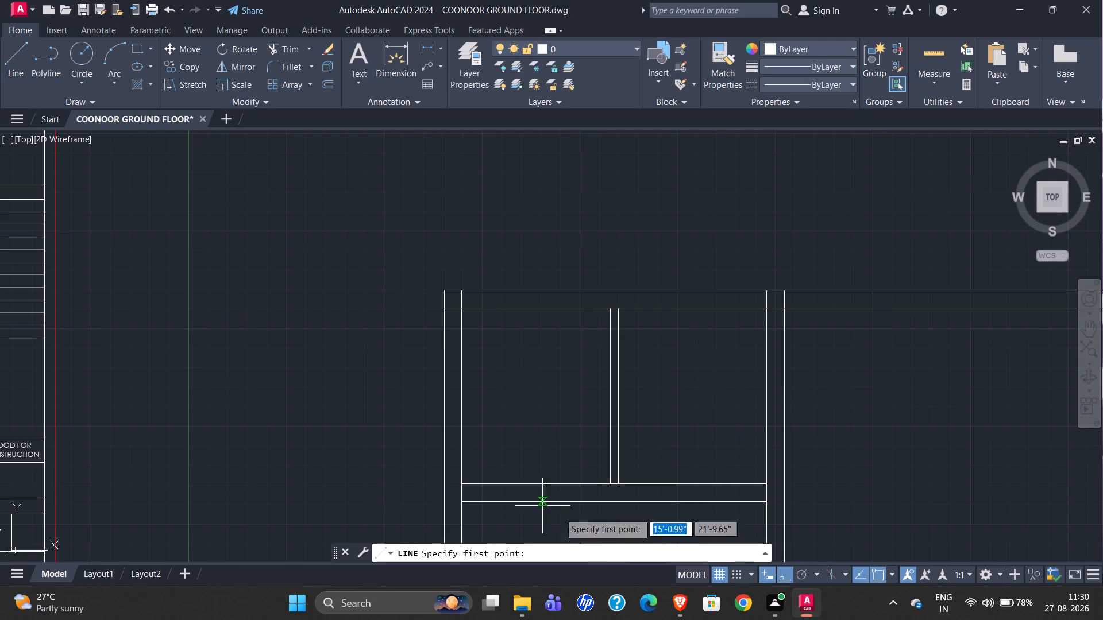
pyautogui.click(620, 483)
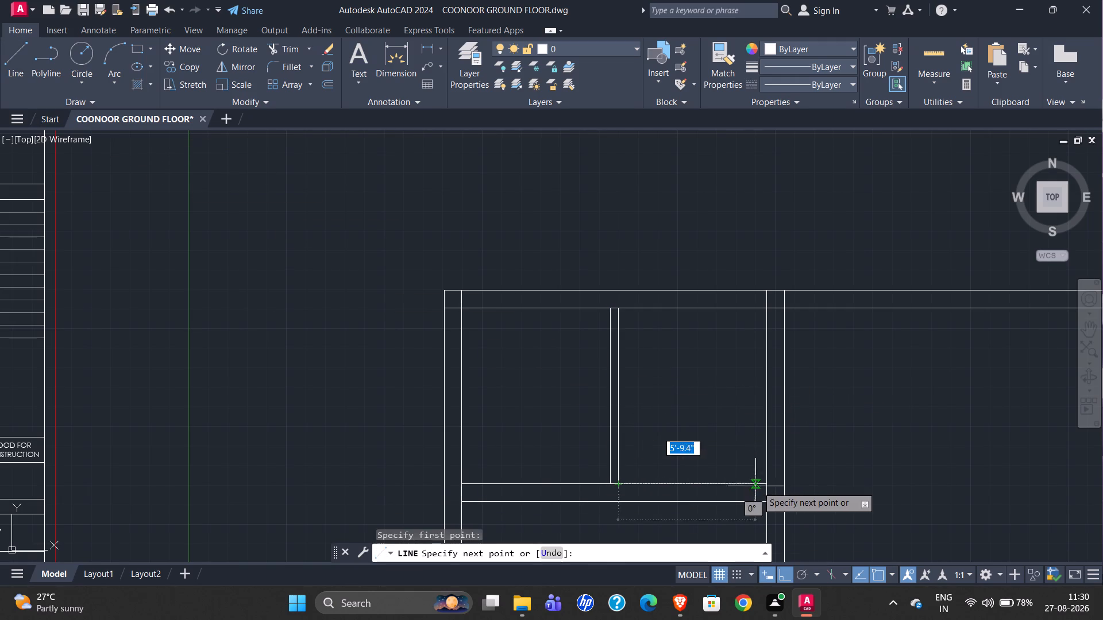
pyautogui.press('Escape')
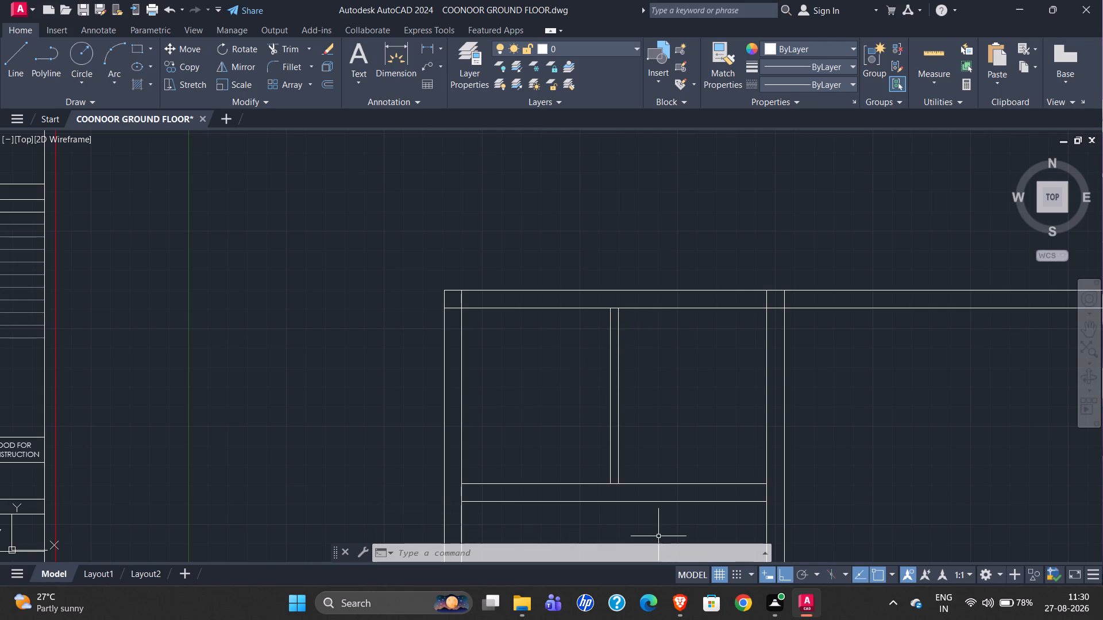
# Delete the helper line lying on the left wall's inner face beside the dress room.
pyautogui.scroll(-1, 584, 409)
pyautogui.click(507, 400)
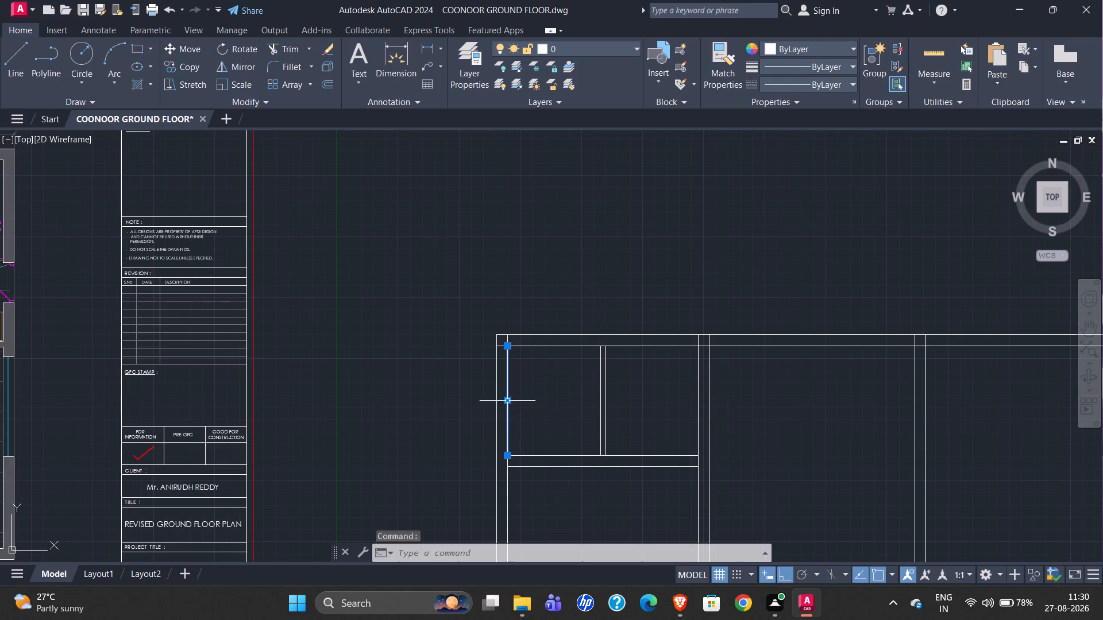
pyautogui.press('Delete')
# Examine the original plan's small toilet beside the staircase for its room size and wall layout.
pyautogui.scroll(-2, 528, 308)
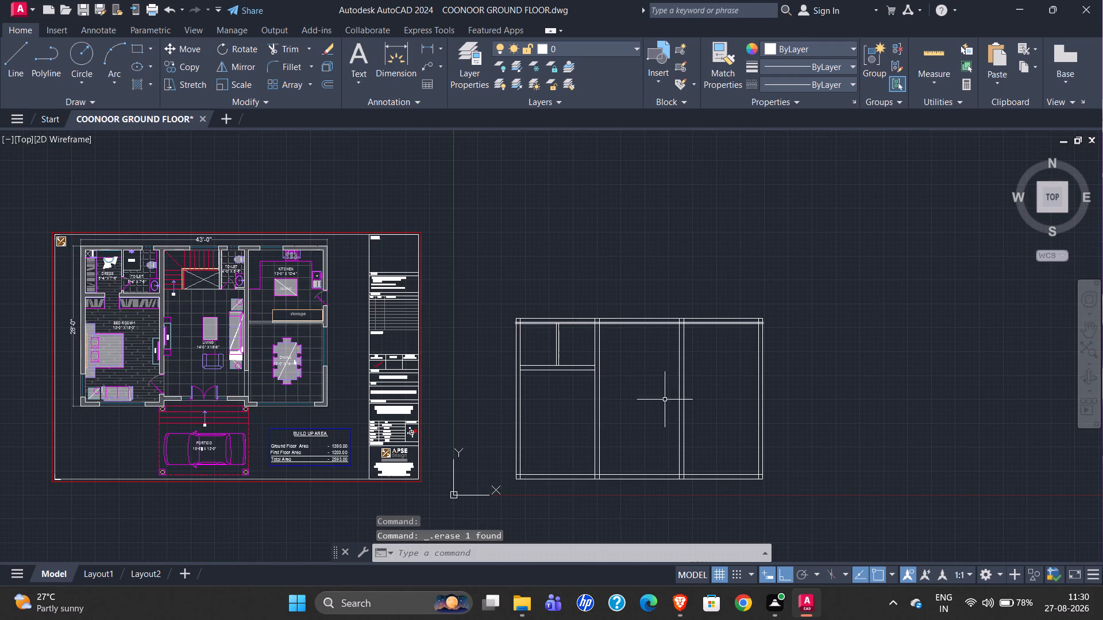
pyautogui.scroll(2, 86, 377)
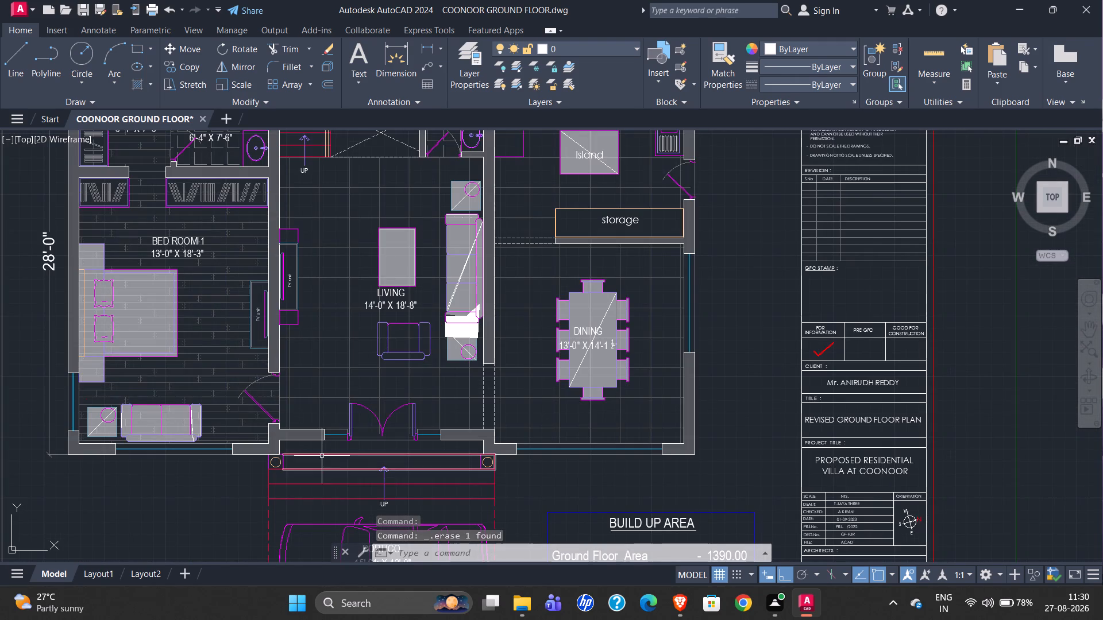
pyautogui.scroll(-2, 78, 542)
pyautogui.scroll(2, 204, 392)
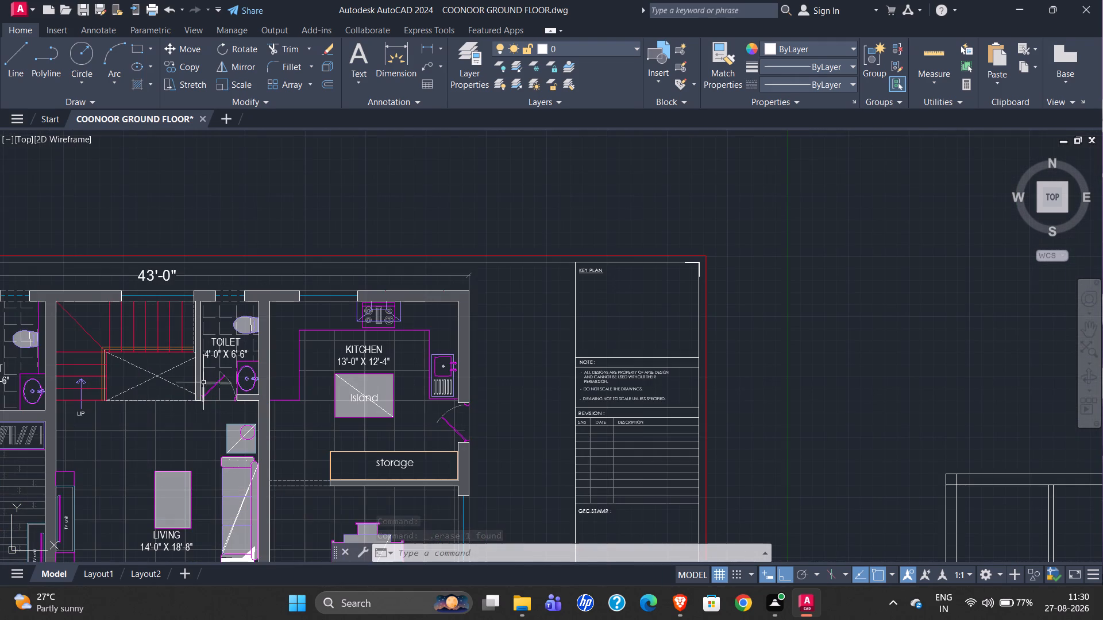
pyautogui.scroll(-1, 79, 315)
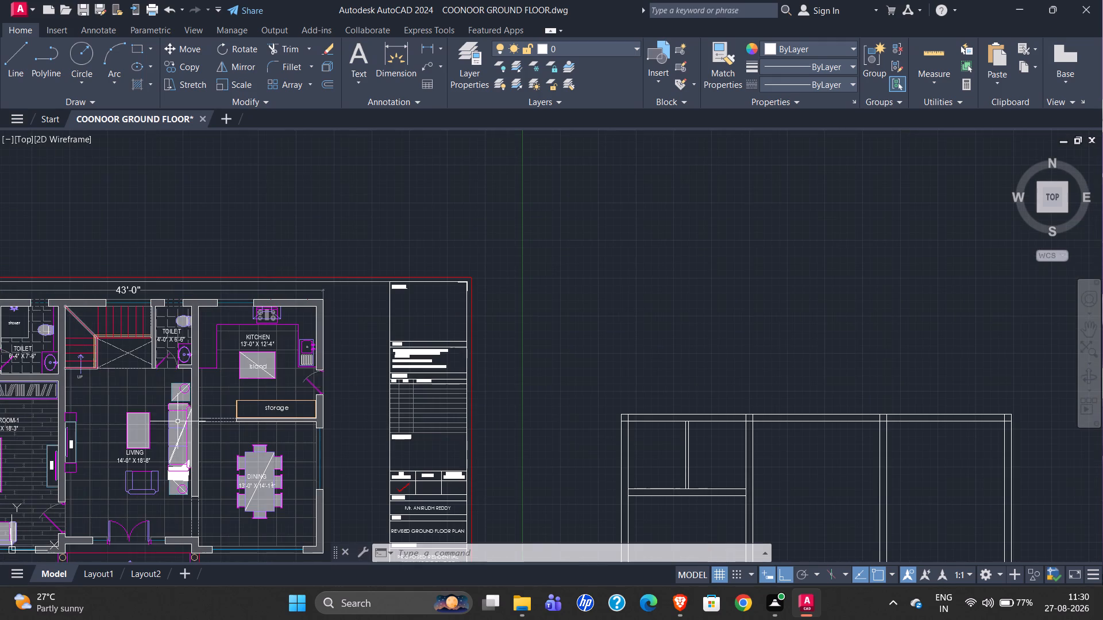
pyautogui.scroll(2, 148, 353)
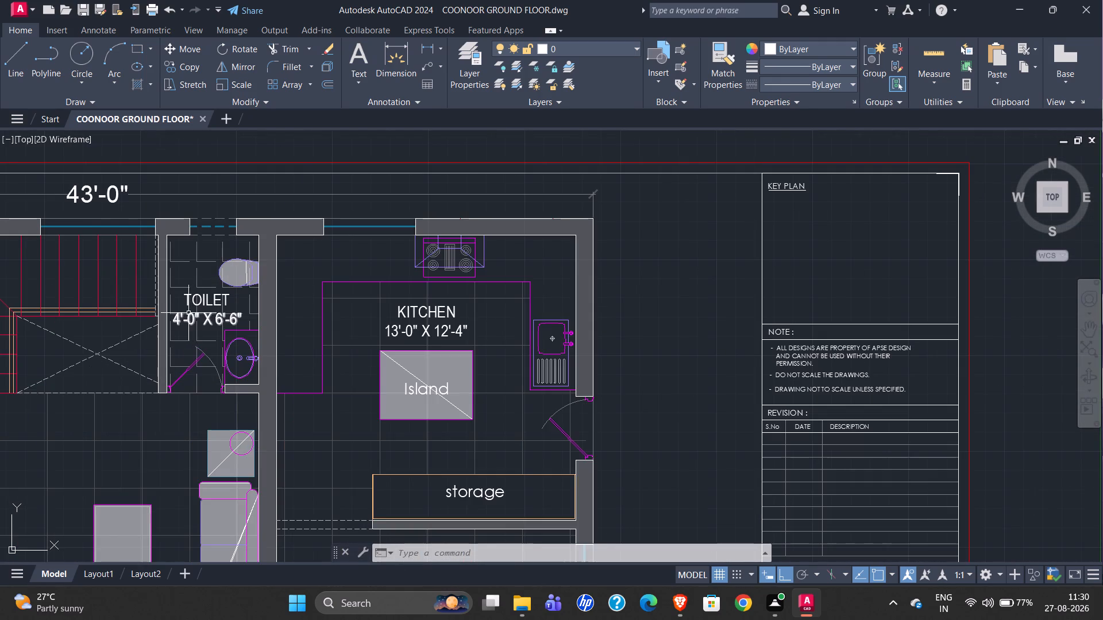
pyautogui.scroll(-1, 194, 344)
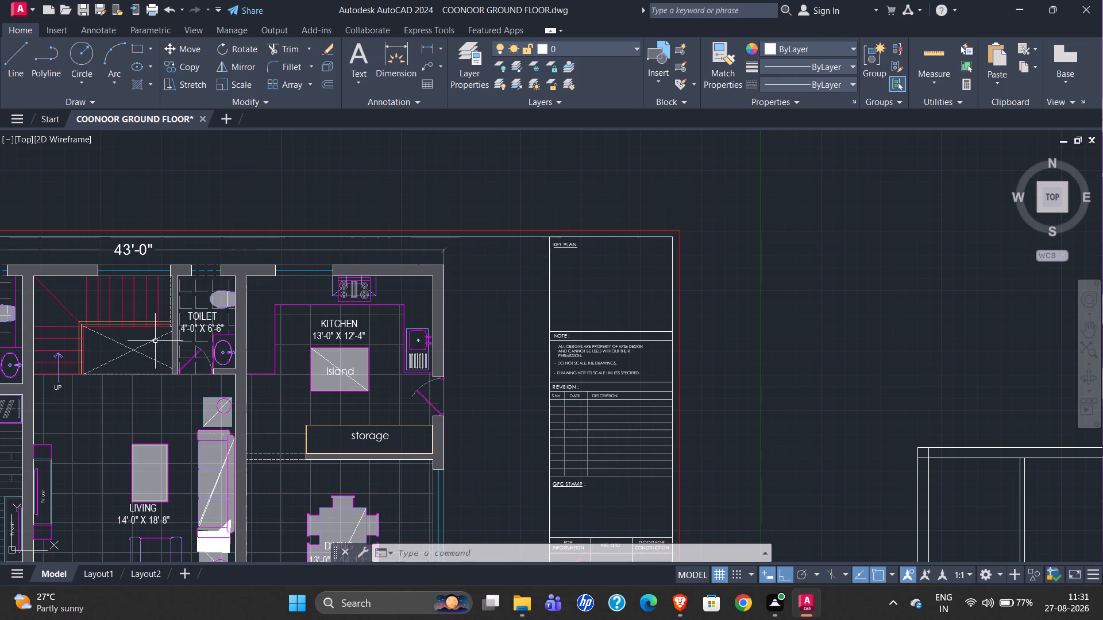
pyautogui.scroll(-1, 0, 250)
pyautogui.scroll(2, 788, 413)
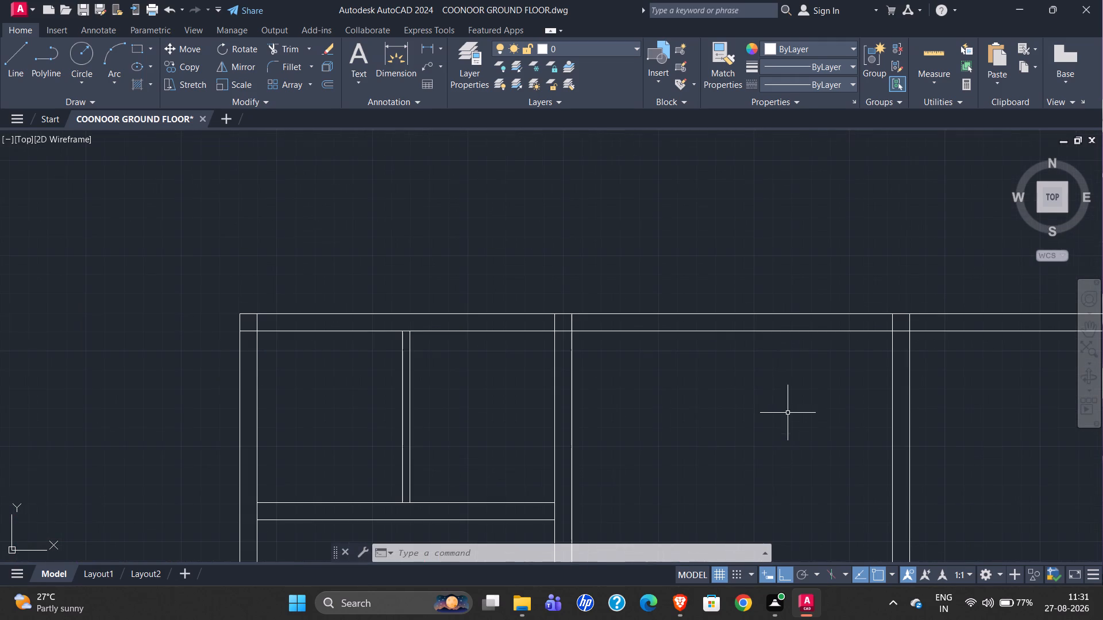
# Draw a line along the top wall's inner face, spanning the middle bay between the two inner 9" walls.
pyautogui.click(3, 59)
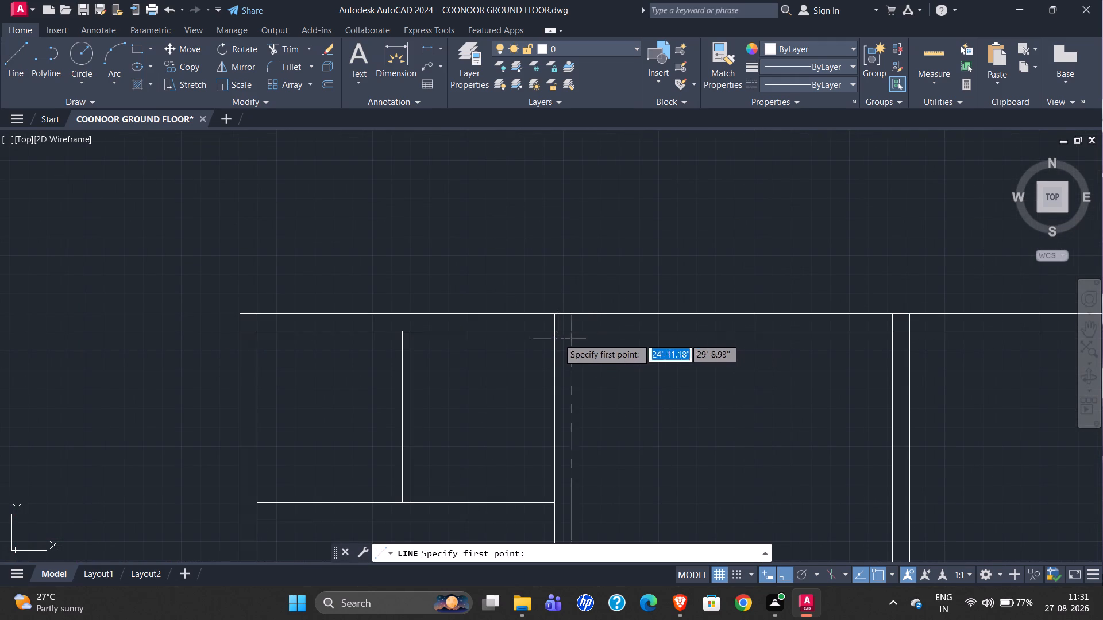
pyautogui.click(570, 334)
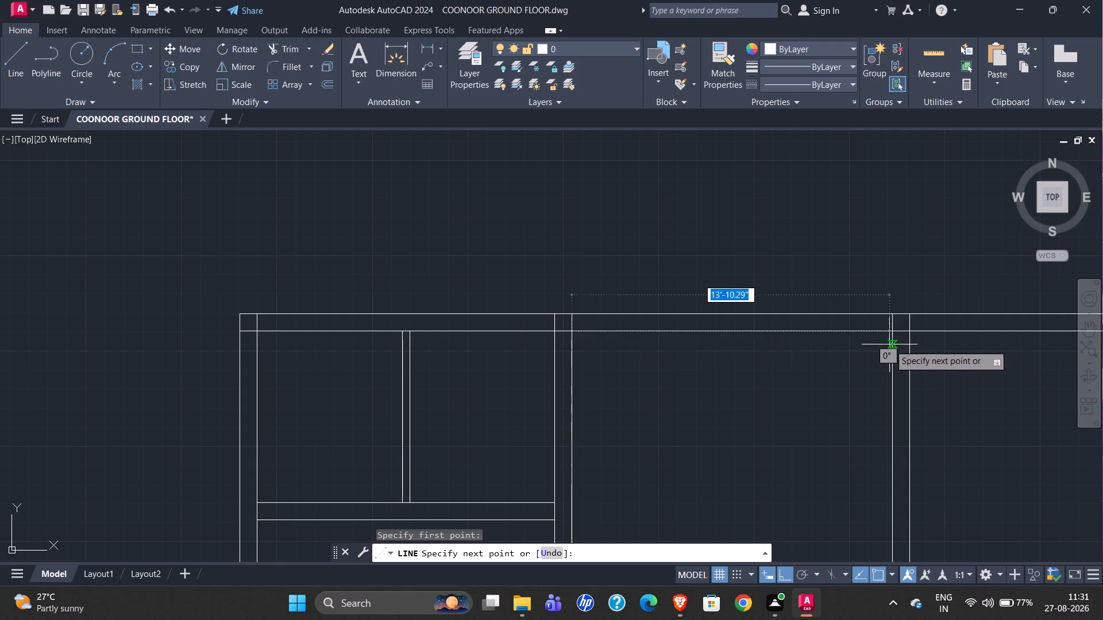
pyautogui.click(893, 335)
pyautogui.press('Escape')
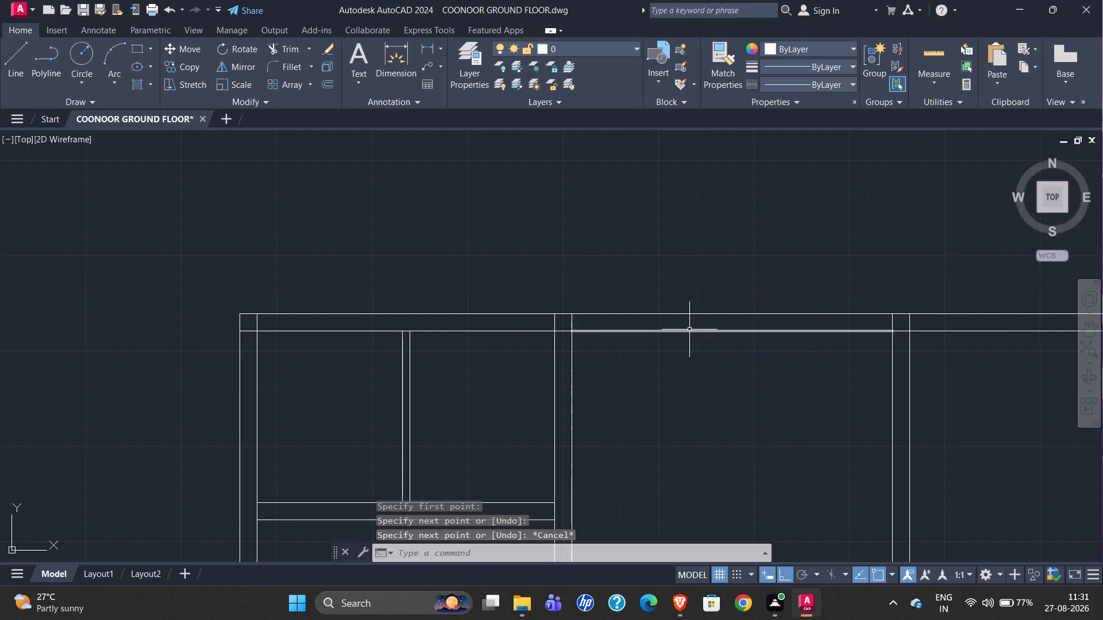
# Offset the new top line 6'6" down into the middle bay to mark the second toilet's depth.
pyautogui.click(689, 330)
pyautogui.press('o')
pyautogui.press('Return')
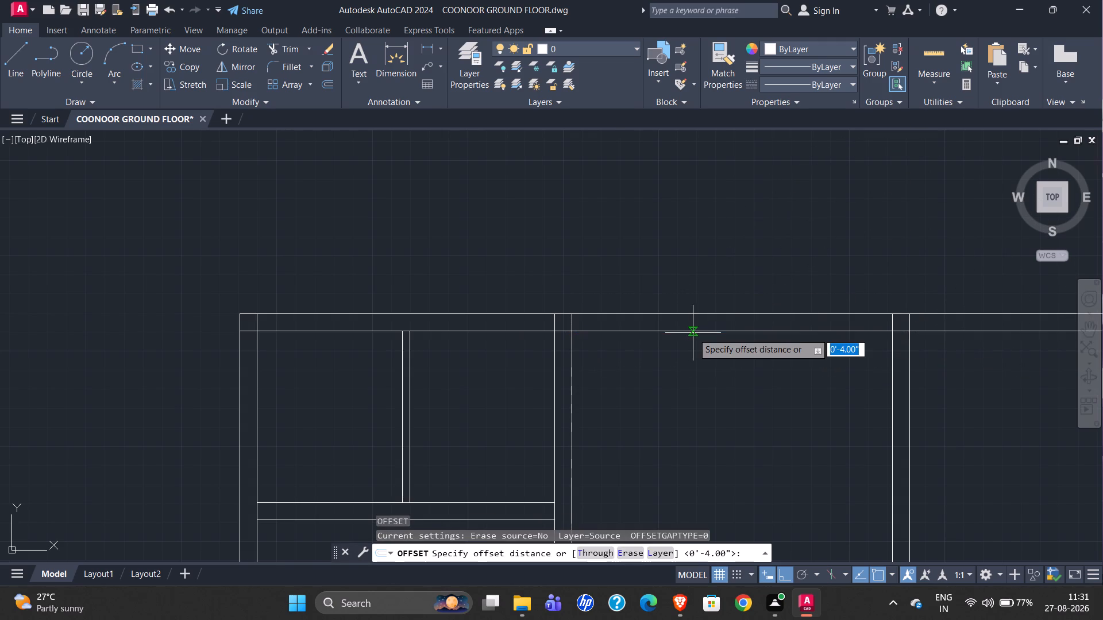
pyautogui.write("6'")
pyautogui.press('6')
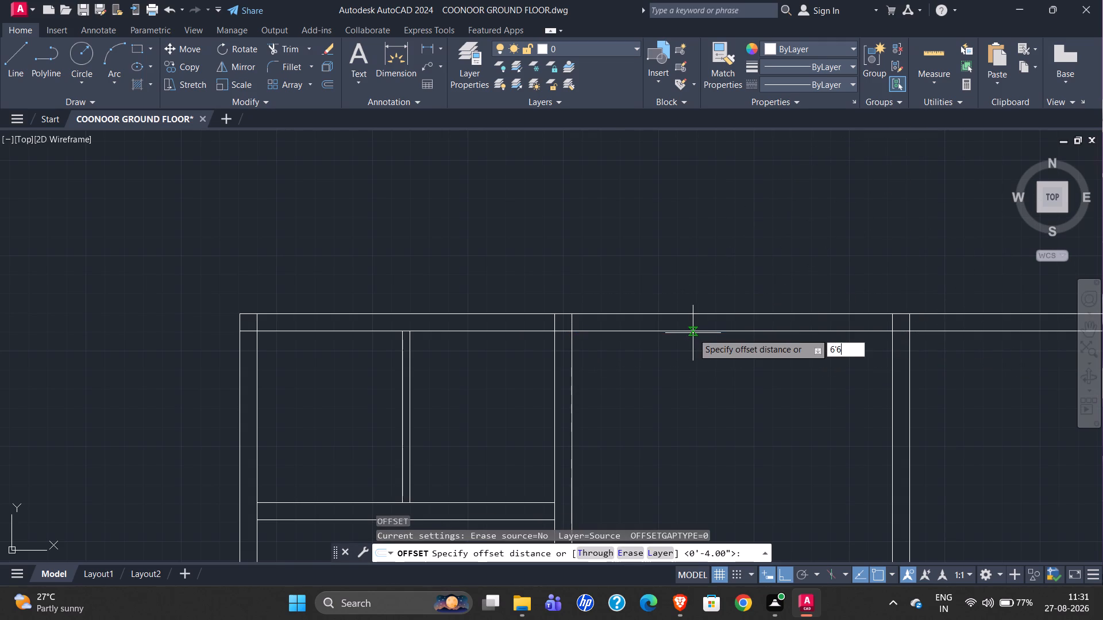
pyautogui.hotkey('shift', '"')
pyautogui.hotkey('shift', 'Return')
pyautogui.scroll(-1, 653, 207)
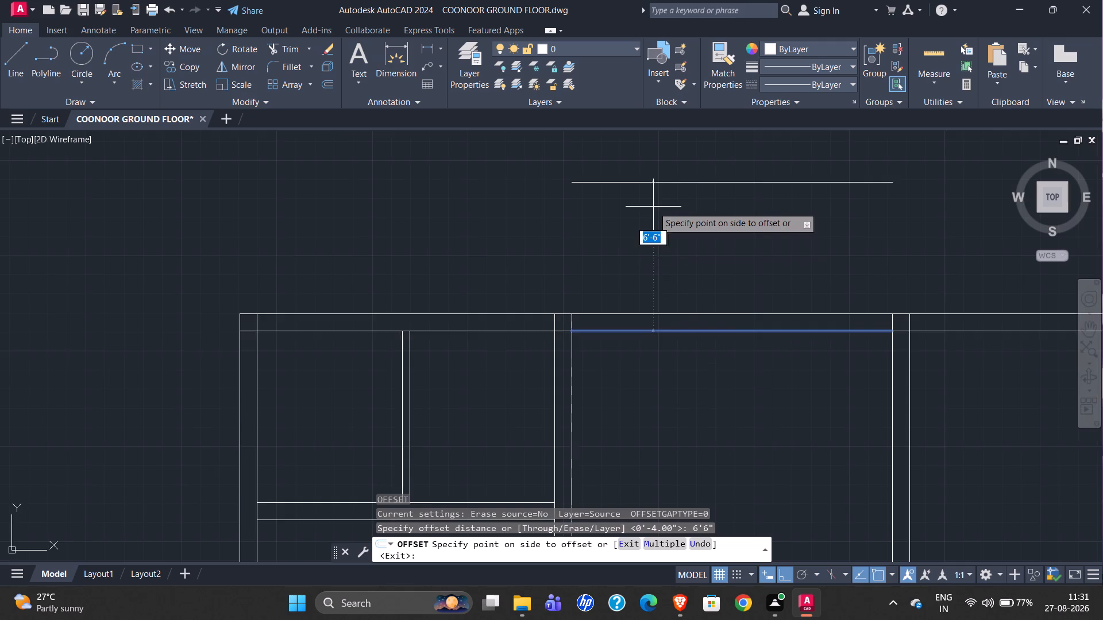
pyautogui.scroll(-1, 653, 207)
pyautogui.click(687, 352)
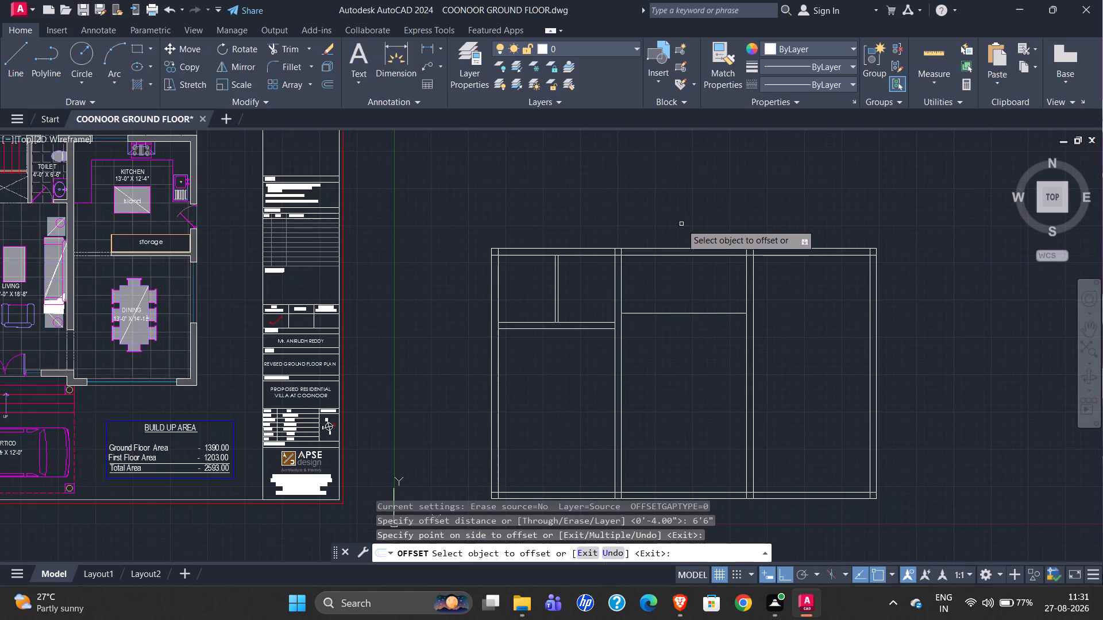
pyautogui.scroll(2, 681, 224)
pyautogui.scroll(-3, 770, 264)
pyautogui.scroll(3, 309, 195)
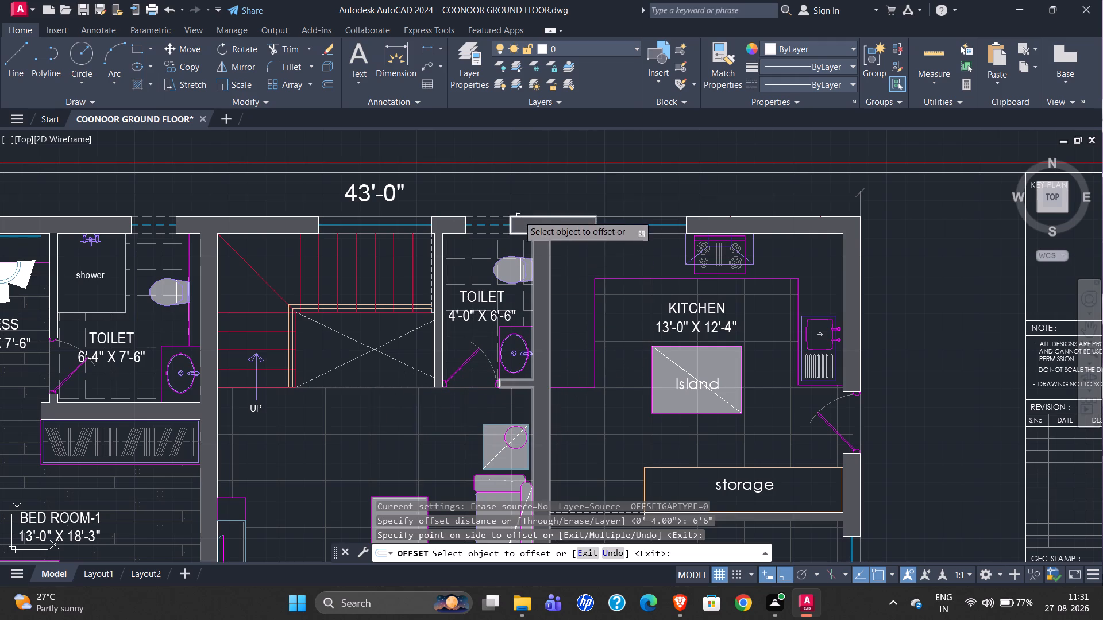
pyautogui.press('Escape')
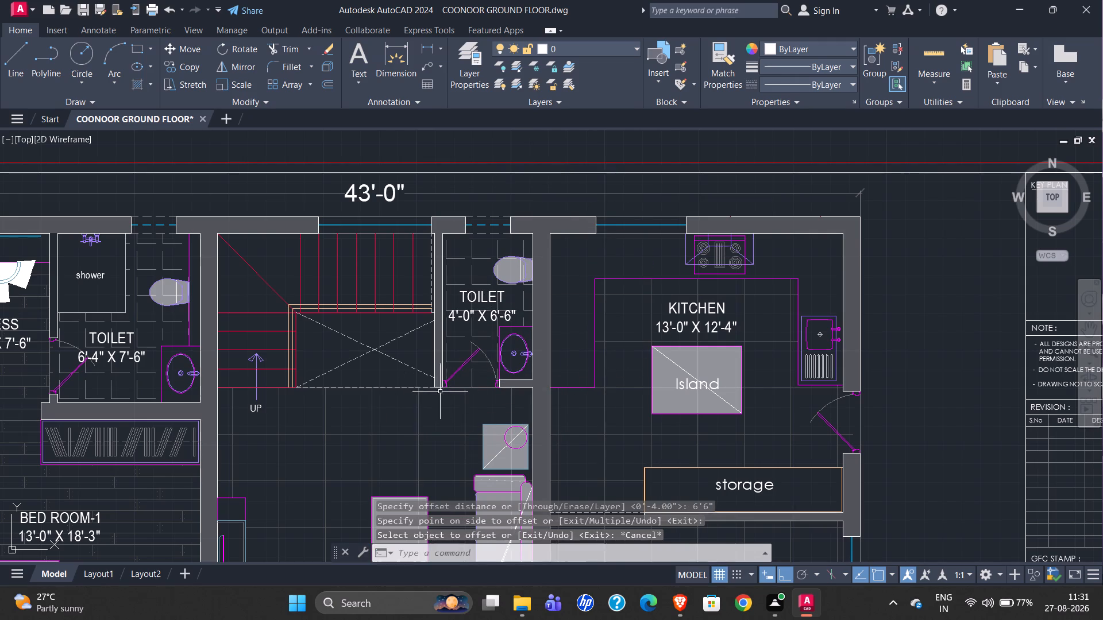
# Check the thickness of the original plan's wall between staircase and toilet with a temporary line.
pyautogui.scroll(2, 435, 392)
pyautogui.click(9, 81)
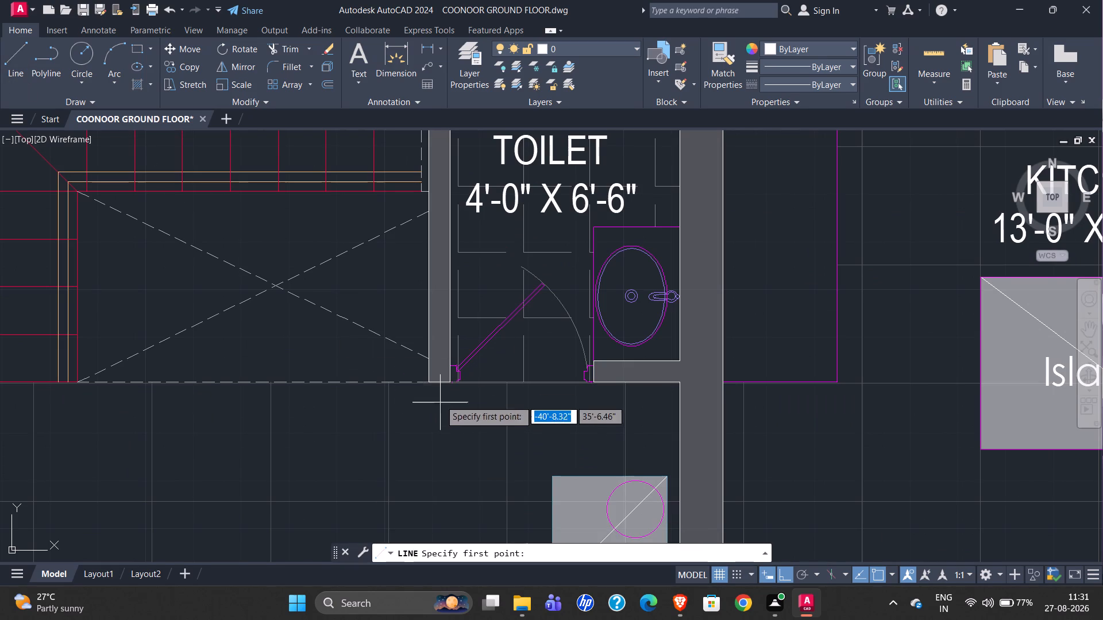
pyautogui.click(432, 379)
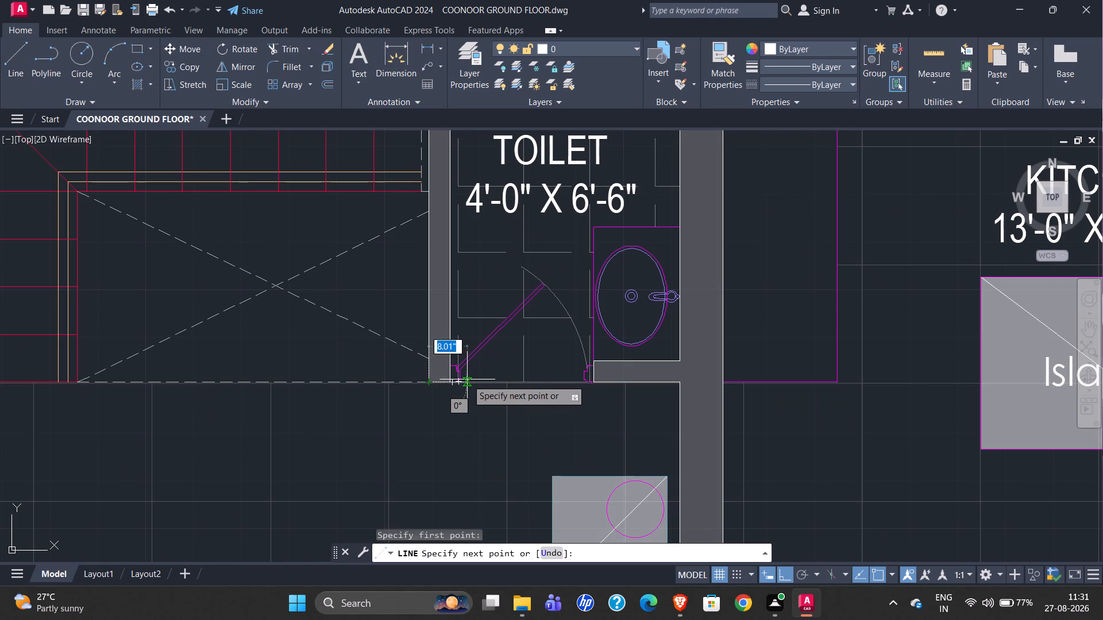
pyautogui.scroll(3, 448, 379)
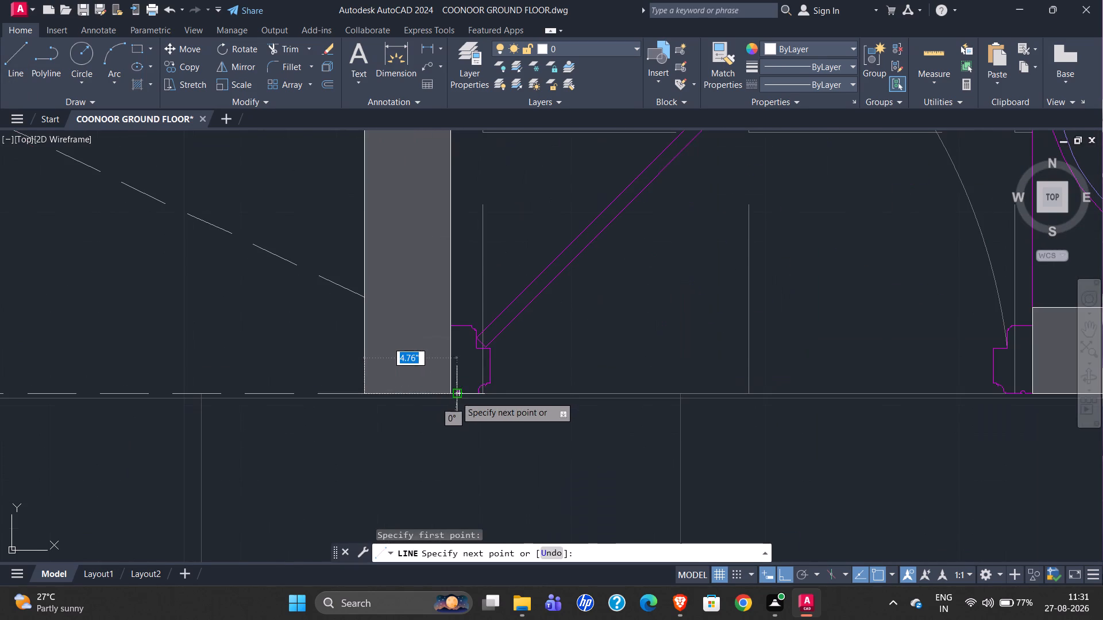
pyautogui.press('Escape')
pyautogui.scroll(-2, 290, 415)
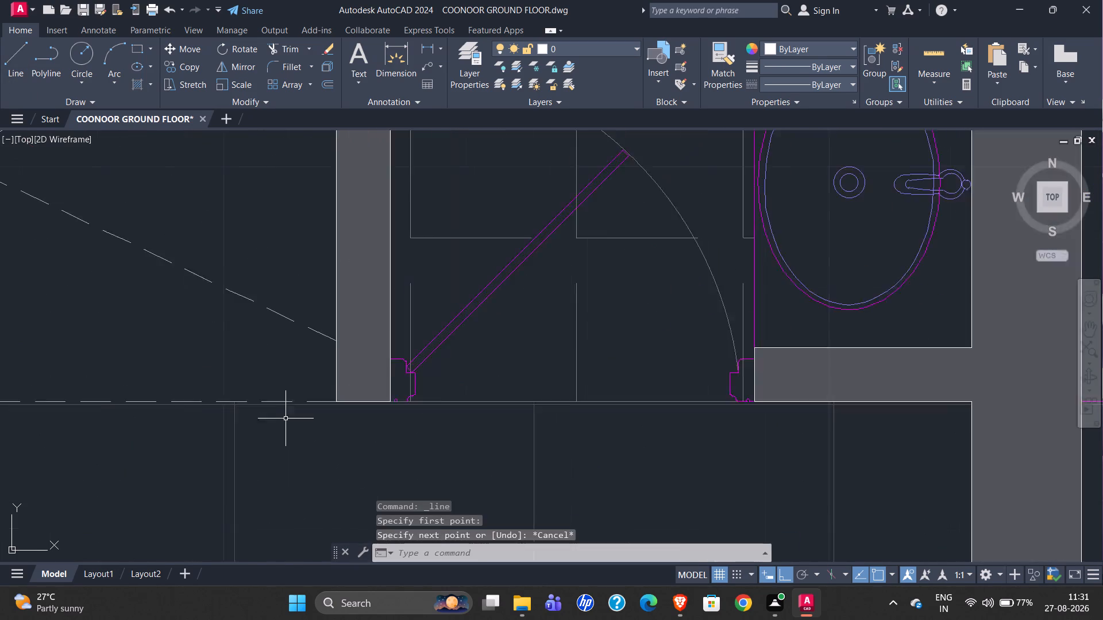
# Draw a line along the second inner 9" wall's left face, from the 6'6" line up to the top wall's inner face.
pyautogui.scroll(-3, 285, 419)
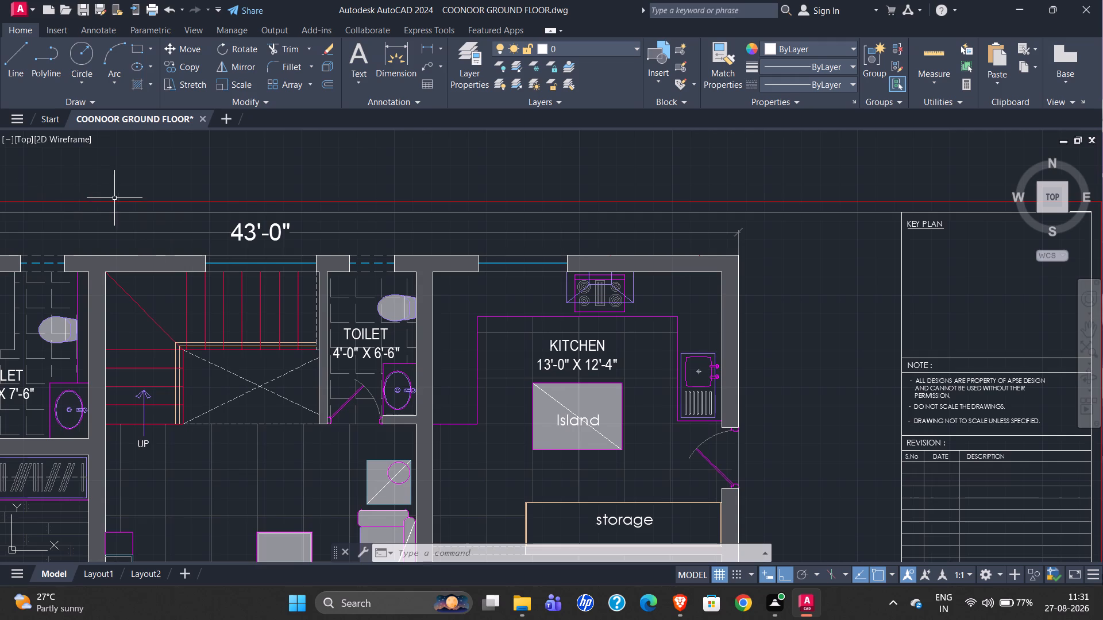
pyautogui.scroll(-2, 78, 218)
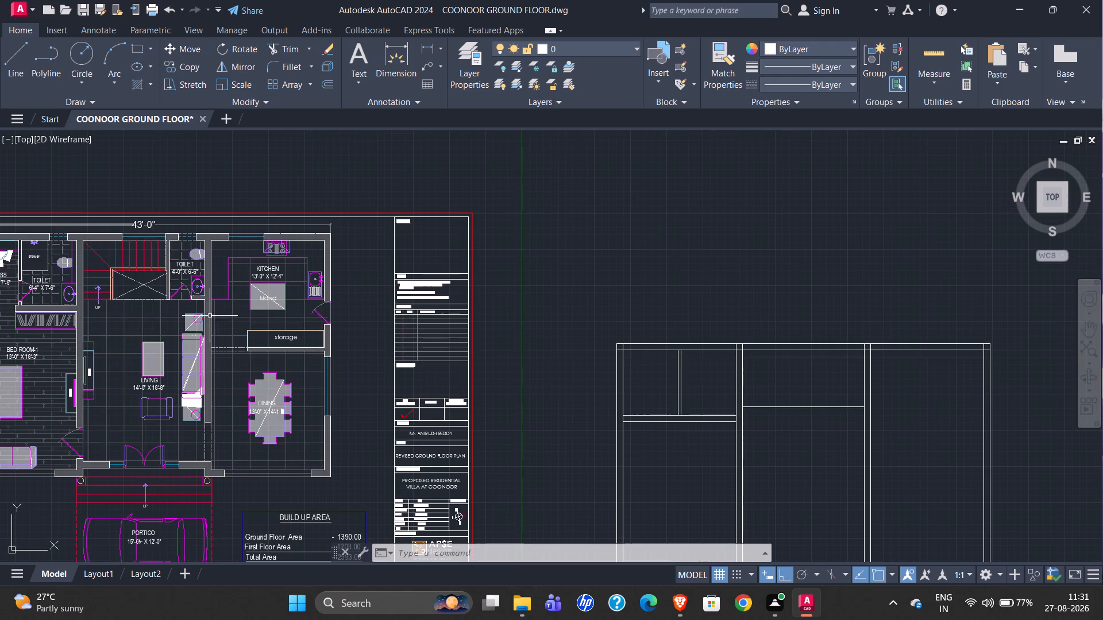
pyautogui.scroll(1, 213, 325)
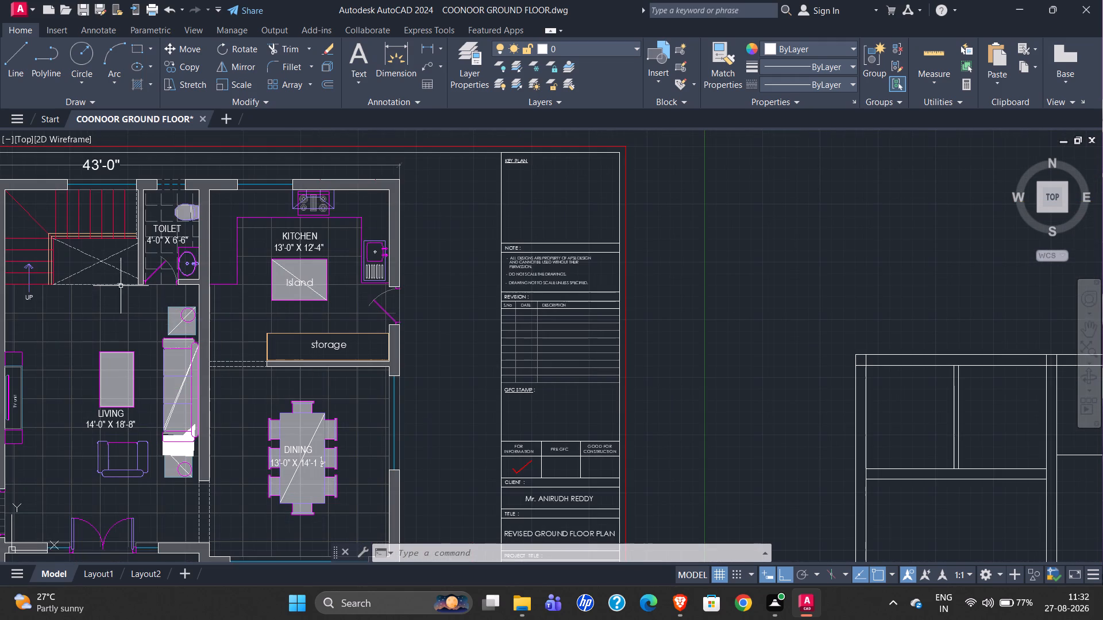
pyautogui.scroll(-1, 57, 273)
pyautogui.scroll(1, 775, 386)
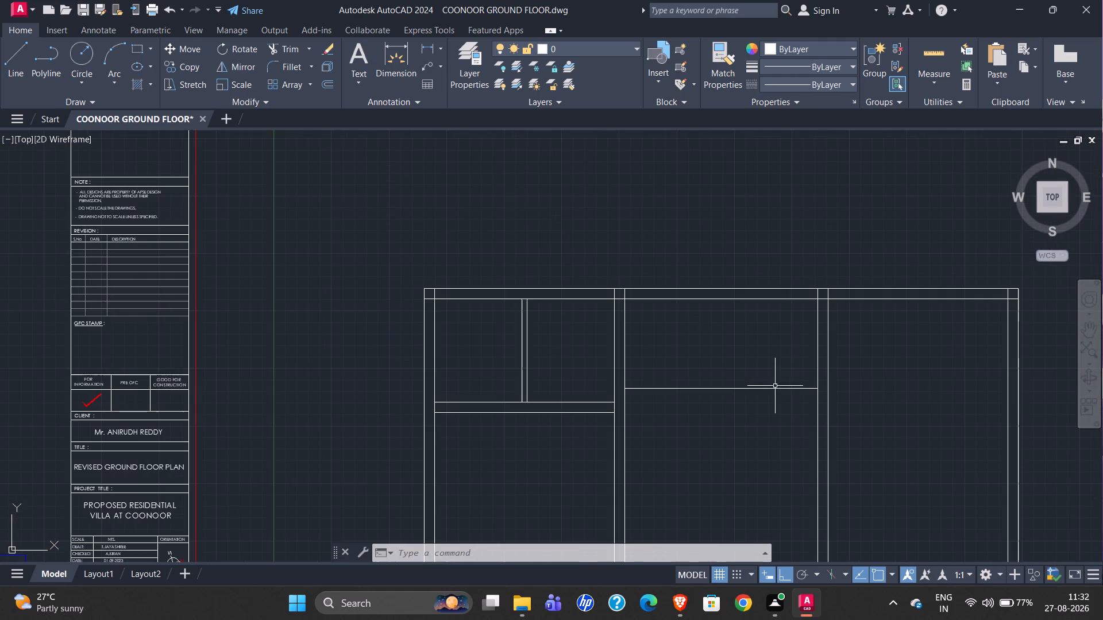
pyautogui.click(16, 68)
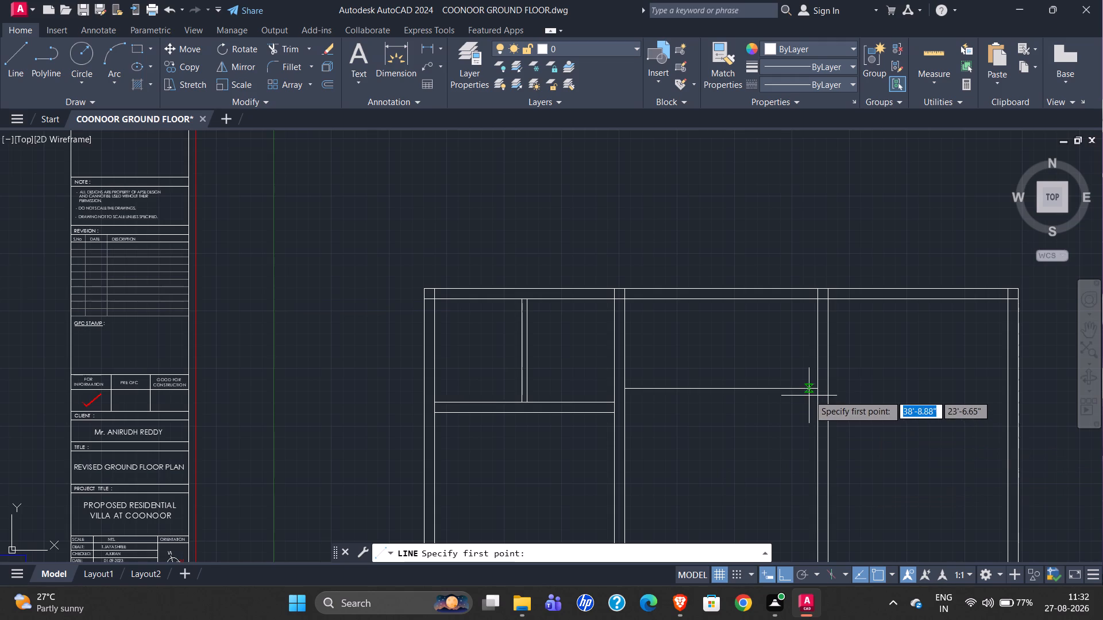
pyautogui.click(818, 389)
pyautogui.click(819, 299)
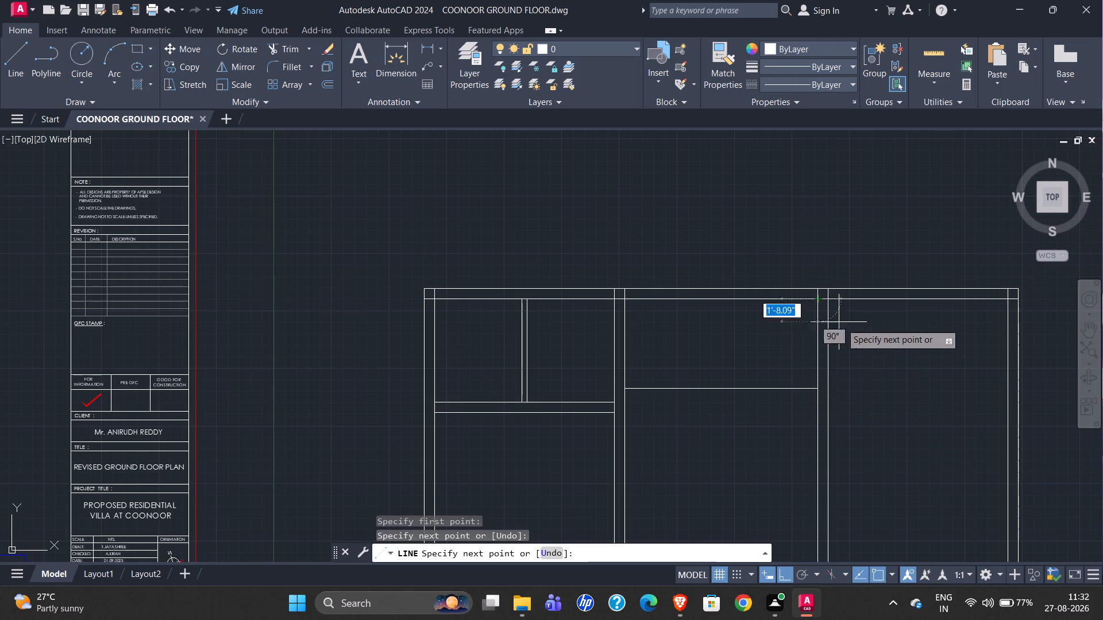
pyautogui.press('Escape')
pyautogui.press('Escape')
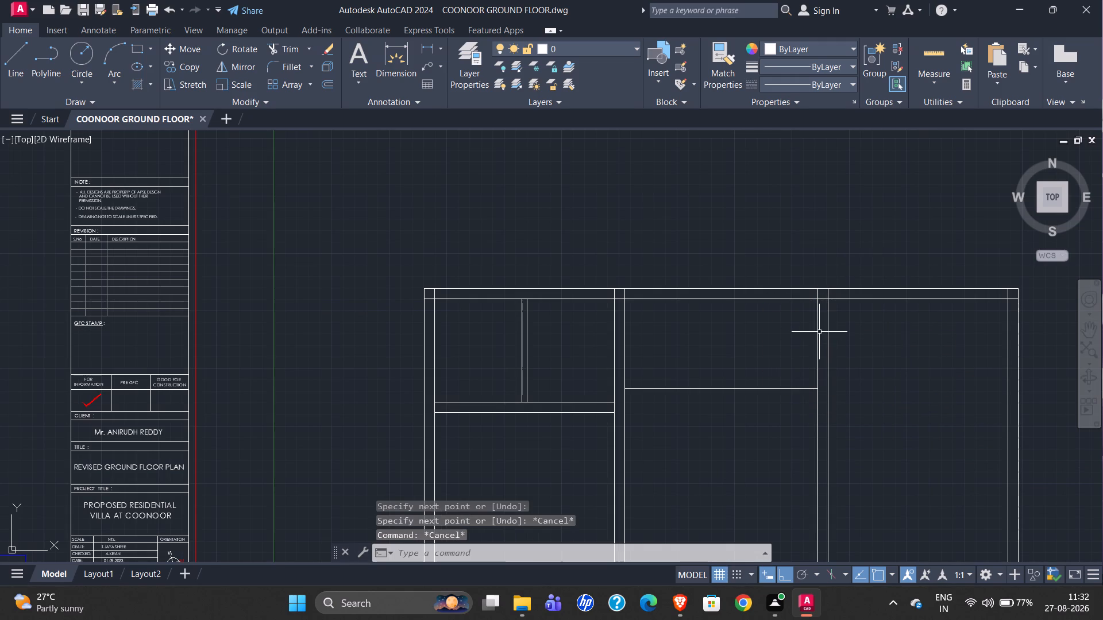
# Offset the new vertical line 4' to the left and that copy another 4", forming the partition between staircase and toilet.
pyautogui.click(820, 332)
pyautogui.click(813, 333)
pyautogui.press('Escape')
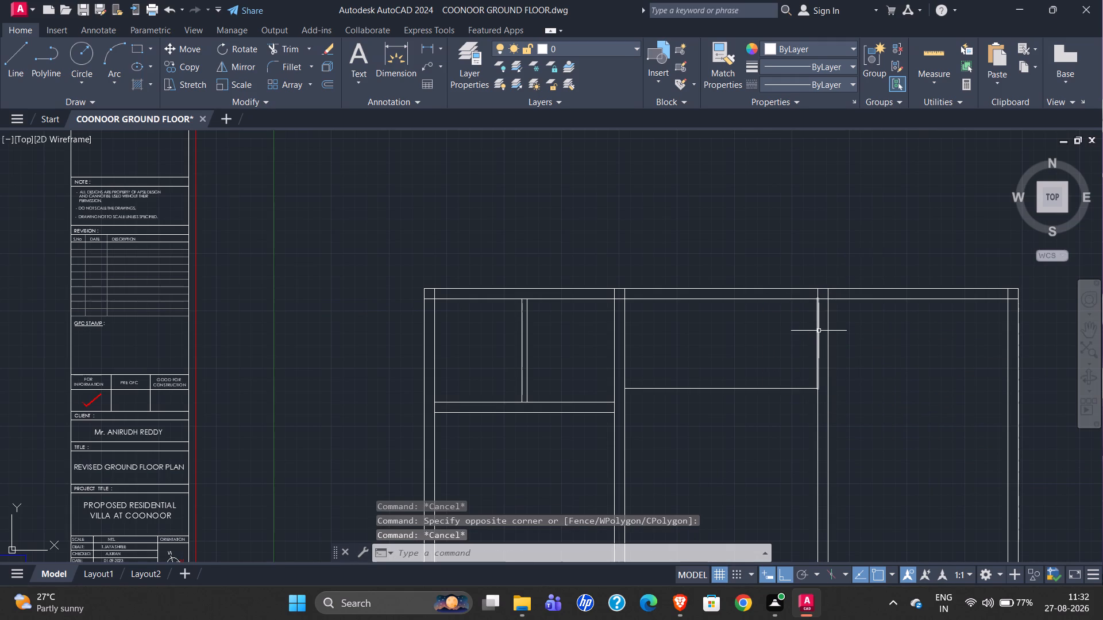
pyautogui.click(819, 331)
pyautogui.press('o')
pyautogui.press('Return')
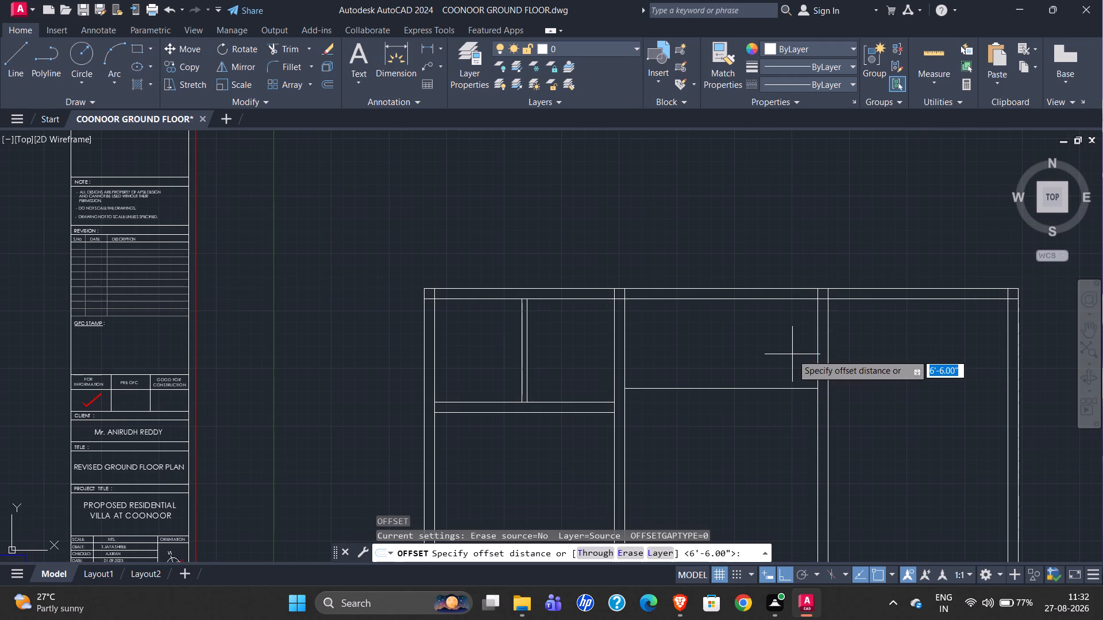
pyautogui.press('4')
pyautogui.press("'")
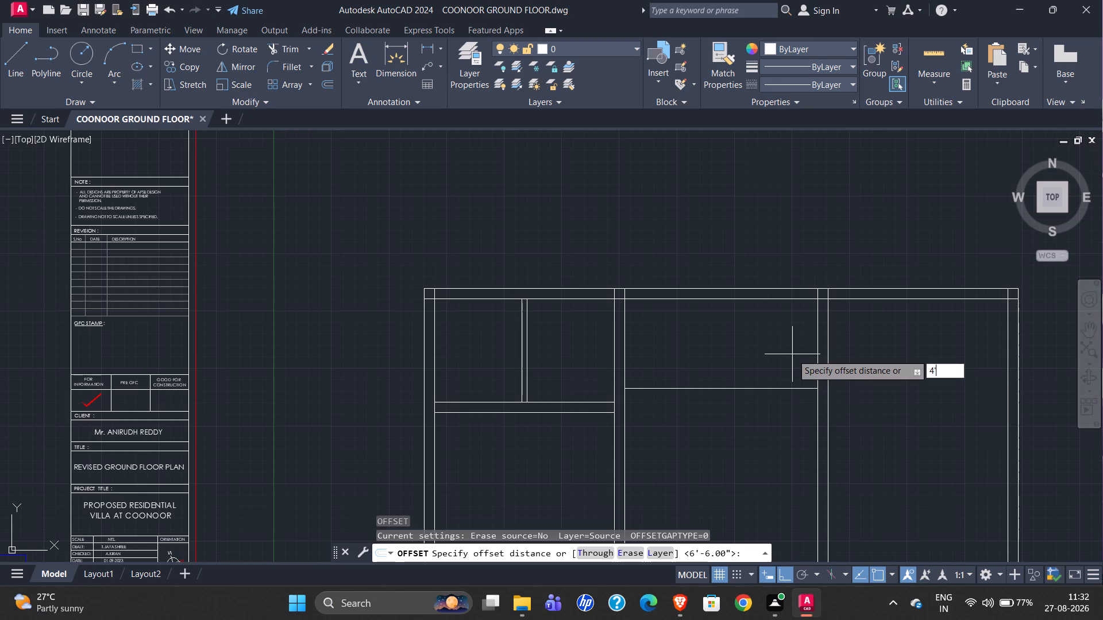
pyautogui.press('Return')
pyautogui.click(767, 359)
pyautogui.click(762, 349)
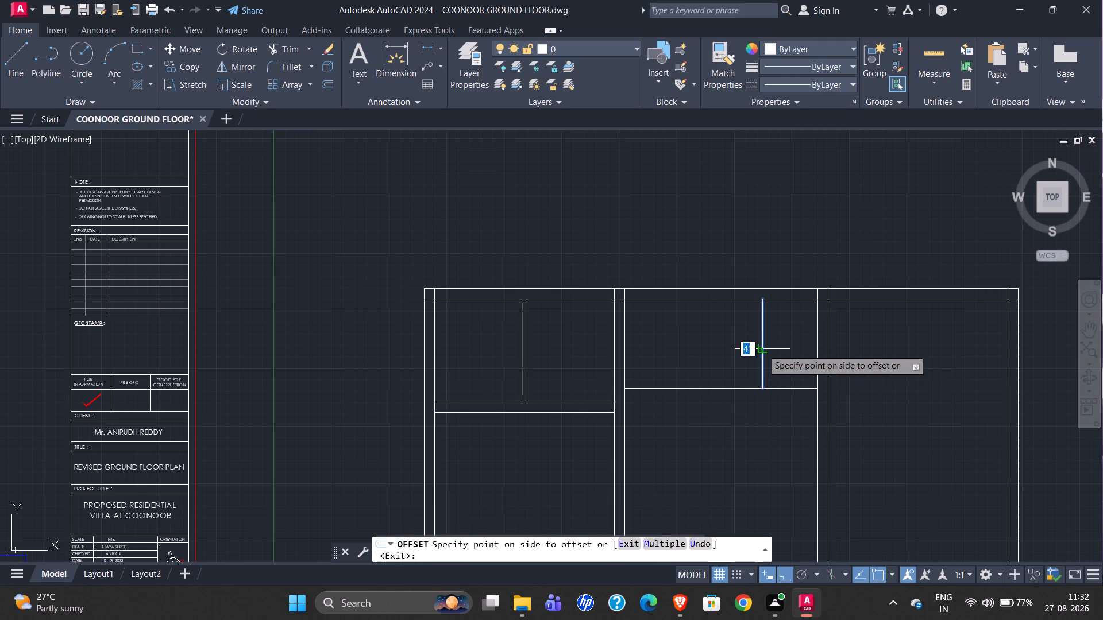
pyautogui.press('4')
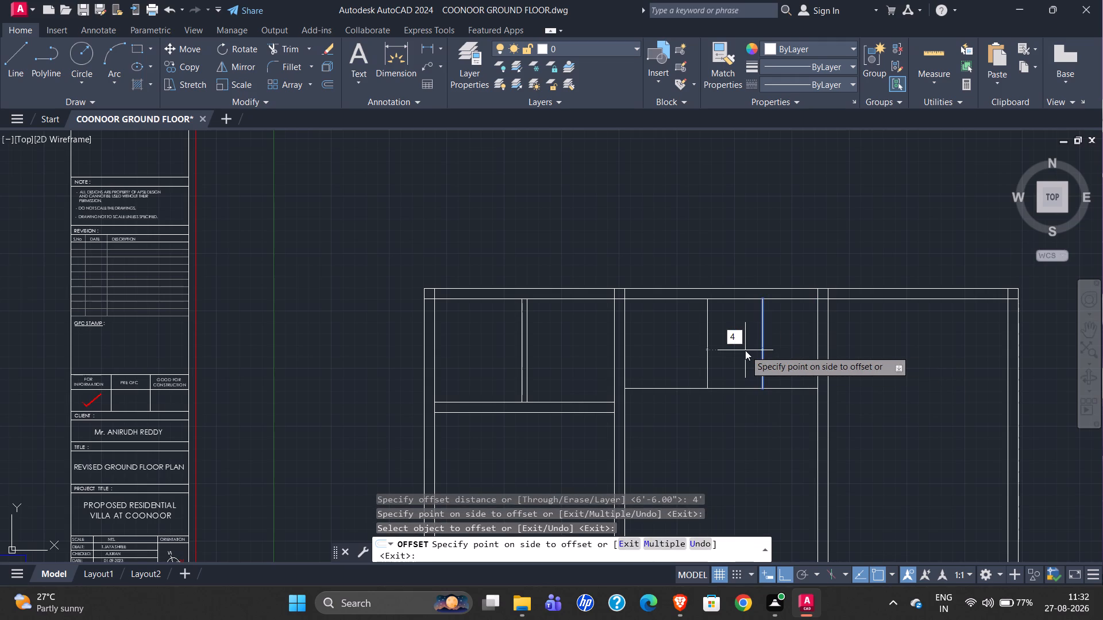
pyautogui.hotkey('shift', '"')
pyautogui.press('Return')
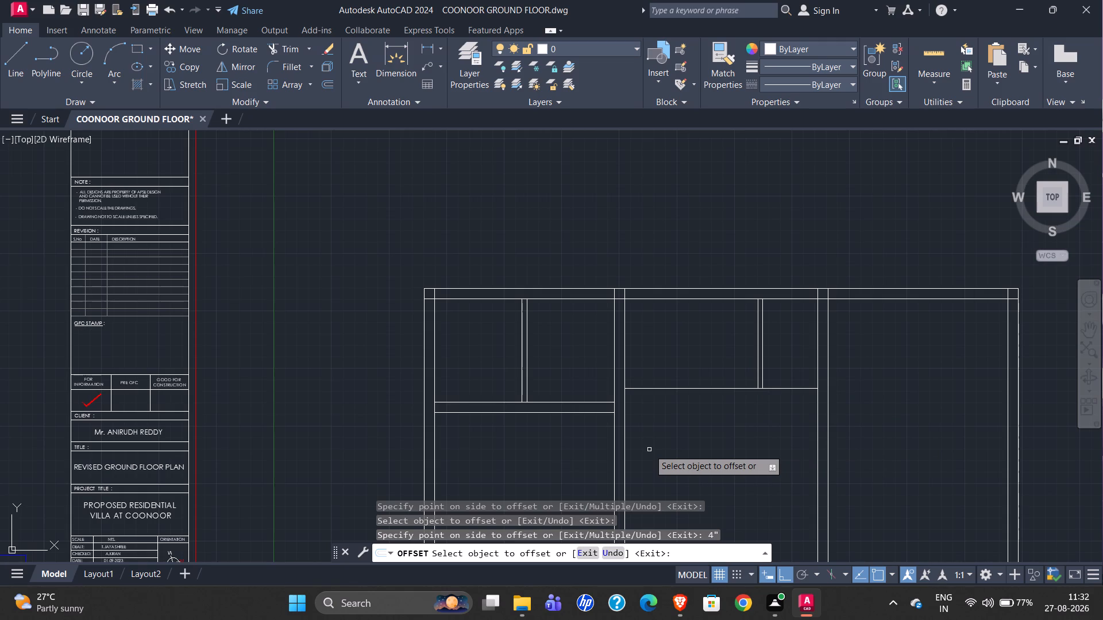
# Examine the original plan's living room size, front entrance wall and toilet wall against the redrawn layout.
pyautogui.scroll(-1, 697, 210)
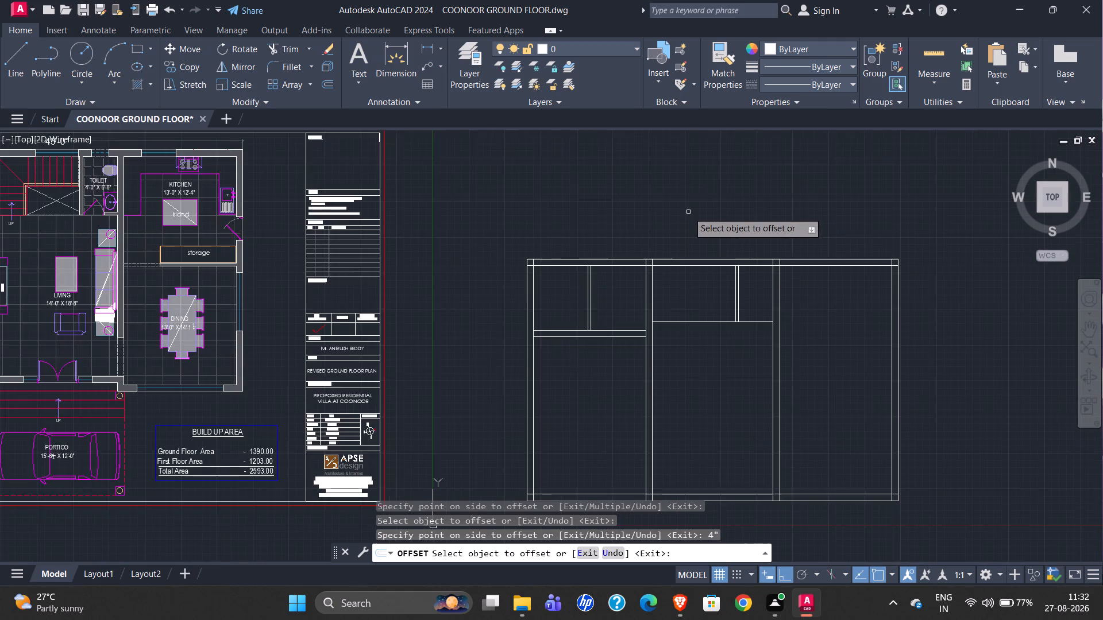
pyautogui.scroll(-1, 796, 203)
pyautogui.scroll(2, 331, 242)
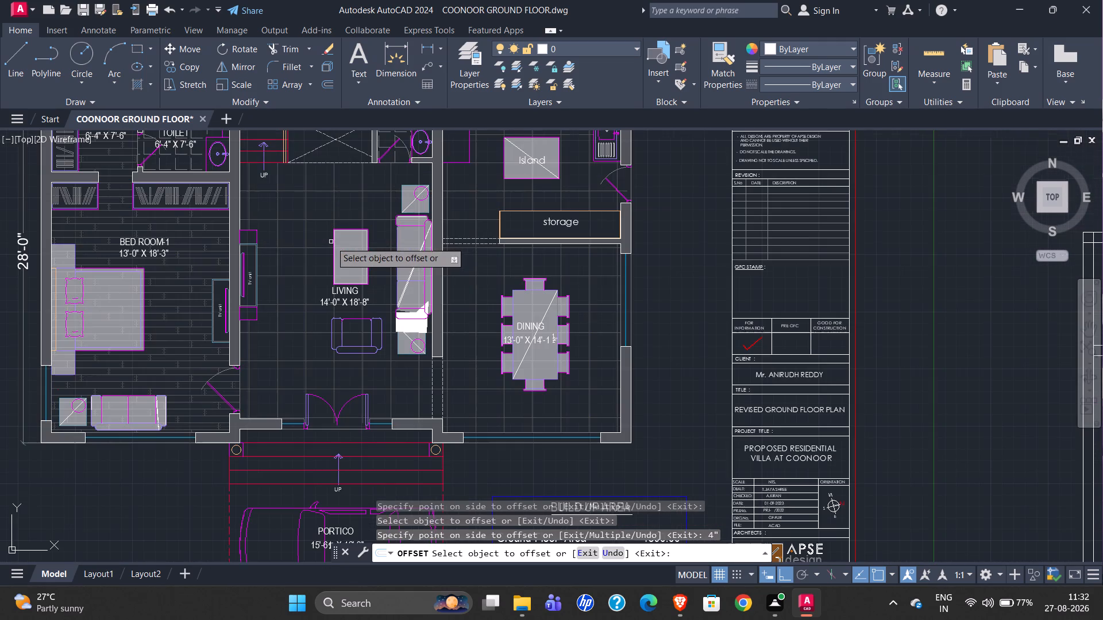
pyautogui.scroll(-1, 188, 269)
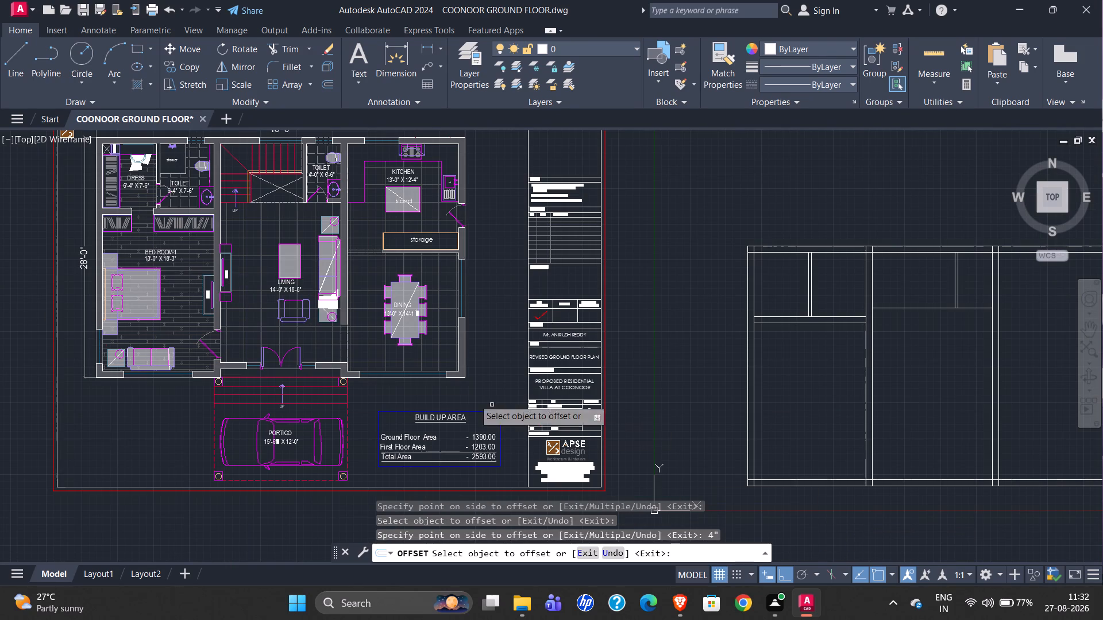
pyautogui.scroll(2, 270, 387)
pyautogui.scroll(-1, 245, 404)
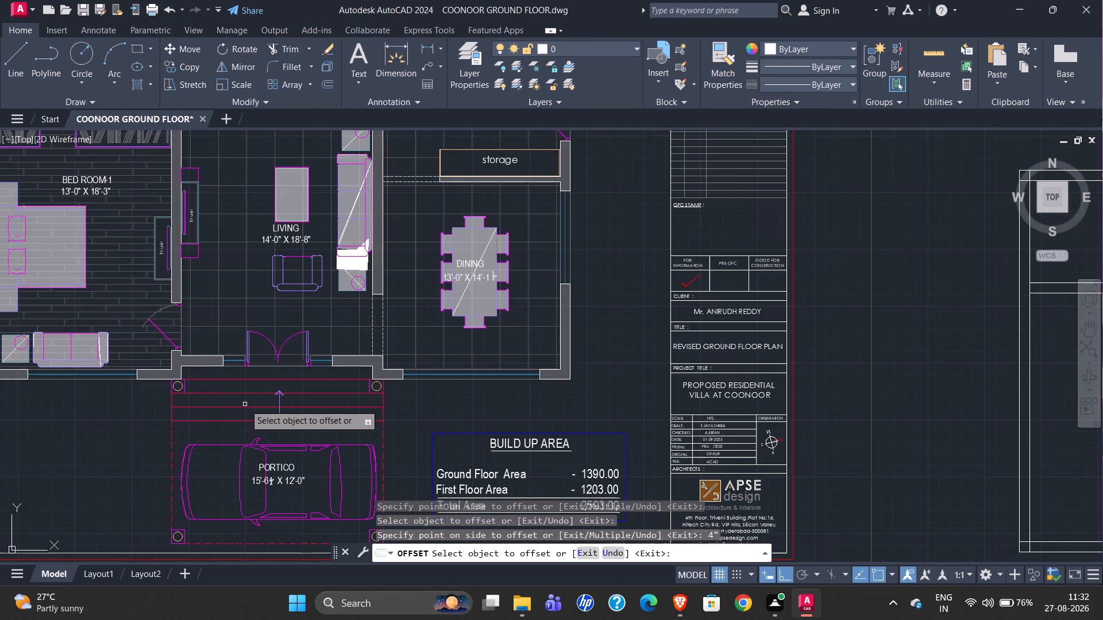
pyautogui.scroll(2, 211, 391)
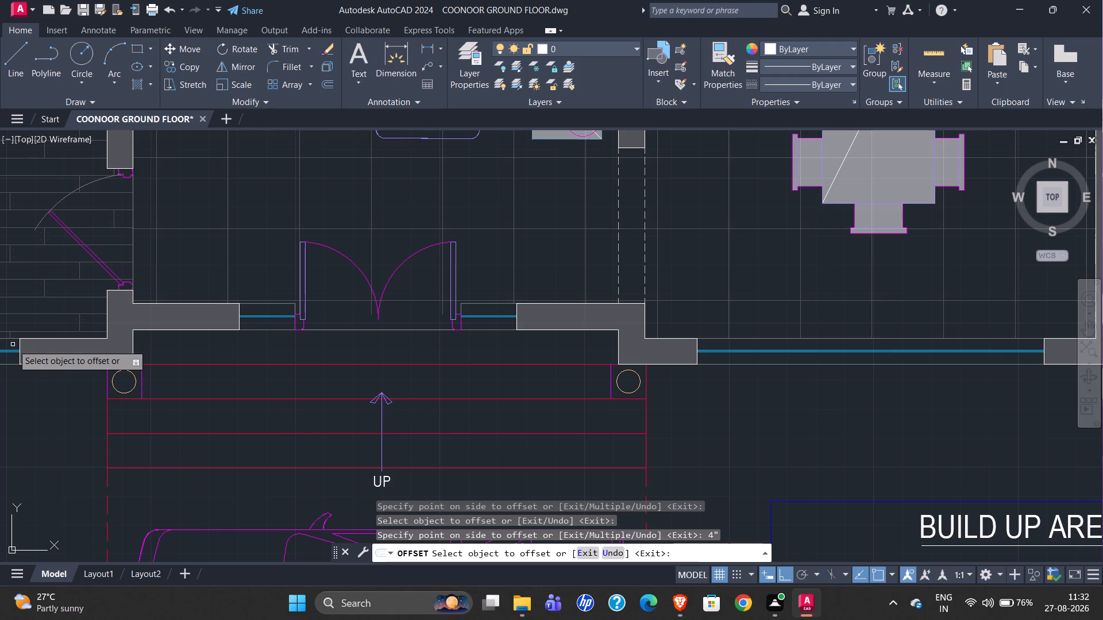
pyautogui.scroll(-2, 54, 427)
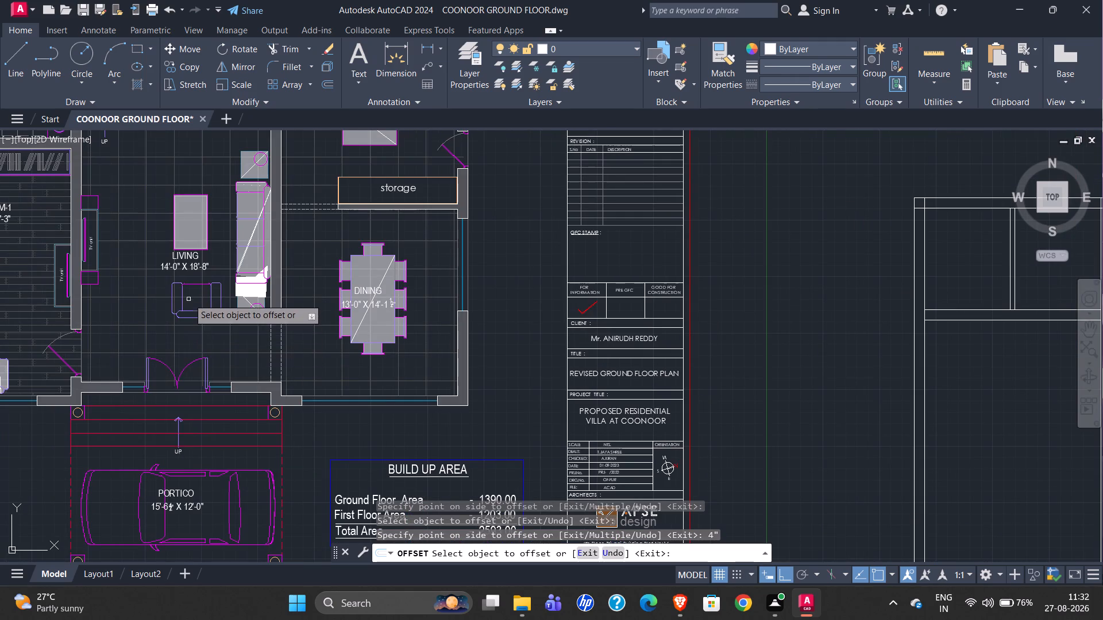
pyautogui.scroll(2, 184, 262)
pyautogui.scroll(-2, 176, 418)
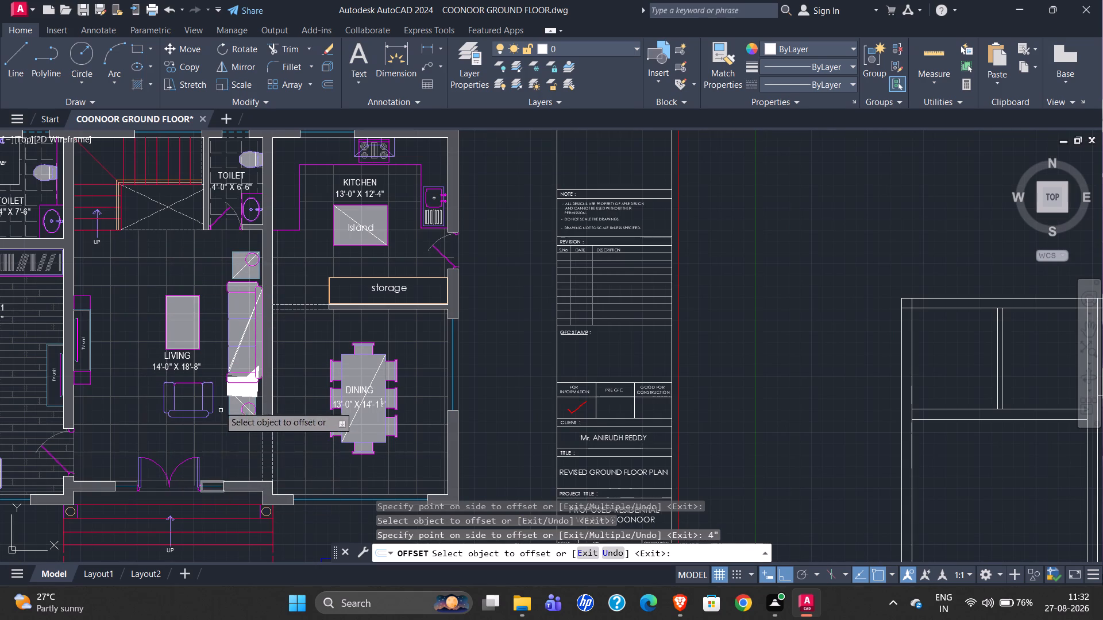
pyautogui.scroll(-2, 55, 305)
pyautogui.scroll(1, 533, 370)
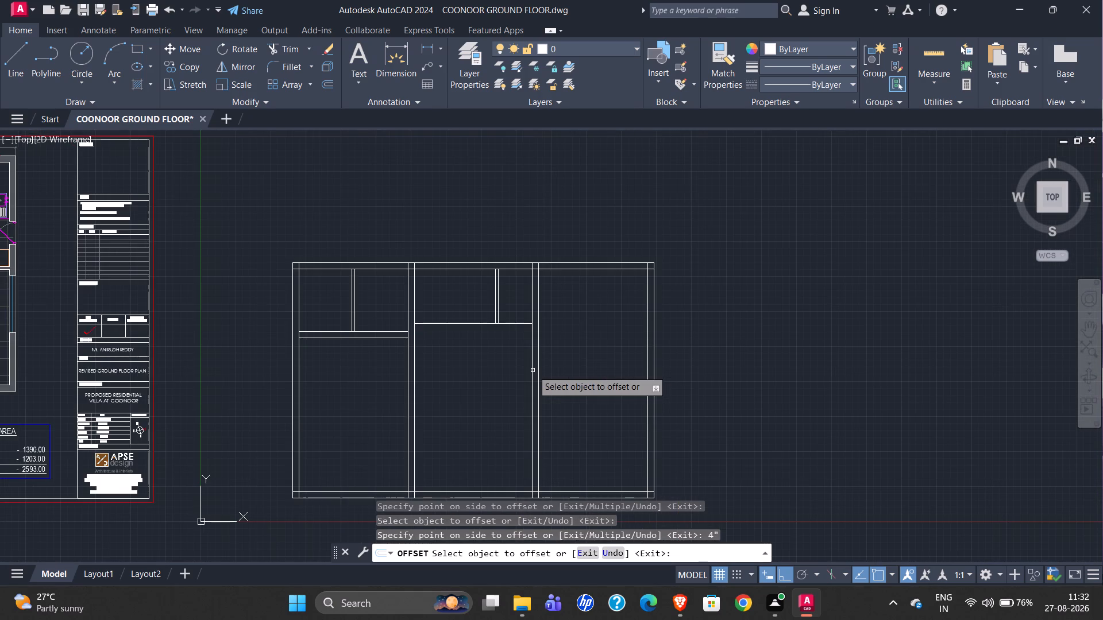
pyautogui.scroll(-1, 542, 375)
pyautogui.scroll(4, 68, 276)
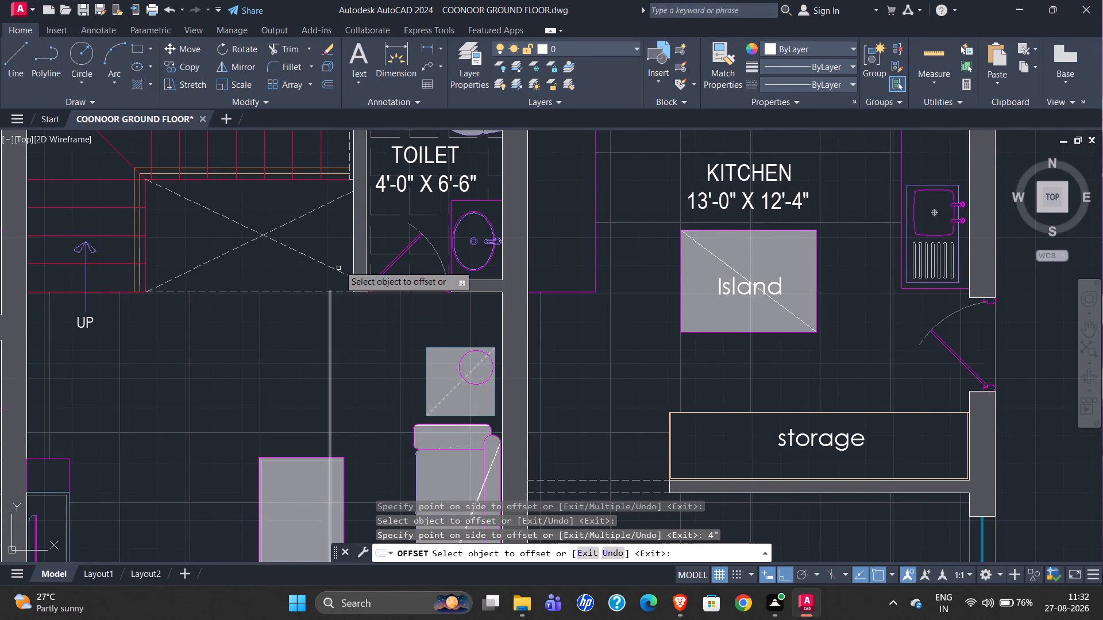
pyautogui.scroll(-2, 345, 242)
pyautogui.scroll(-1, 284, 249)
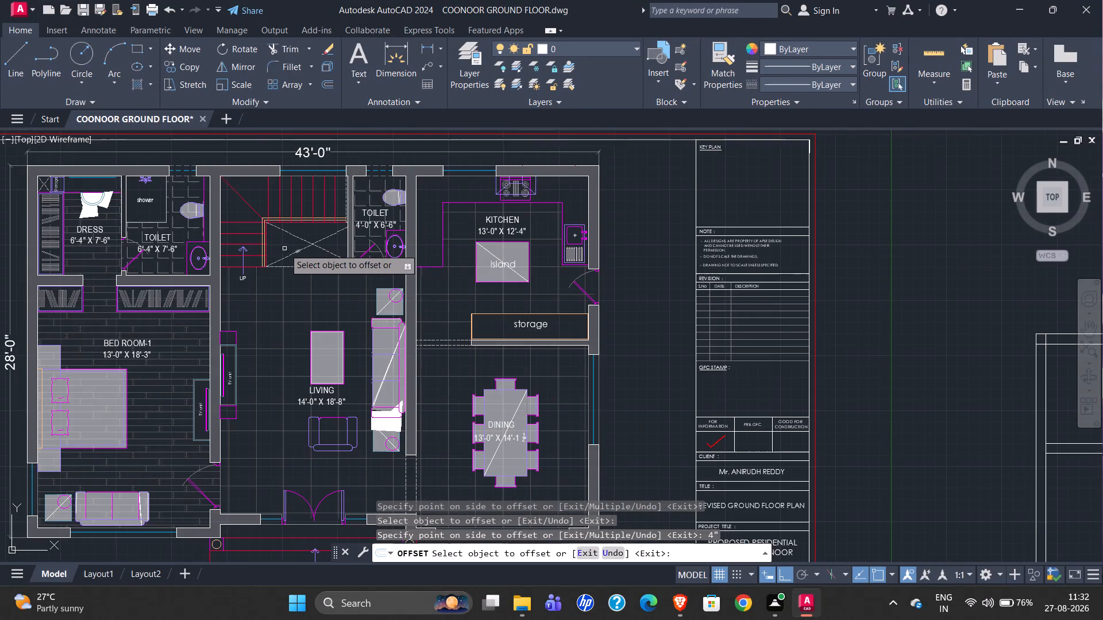
# Offset the middle bay's toilet depth line 18'8" down and that copy another 9", forming the living room's front wall.
pyautogui.scroll(-1, 278, 269)
pyautogui.scroll(2, 600, 379)
pyautogui.scroll(1, 639, 342)
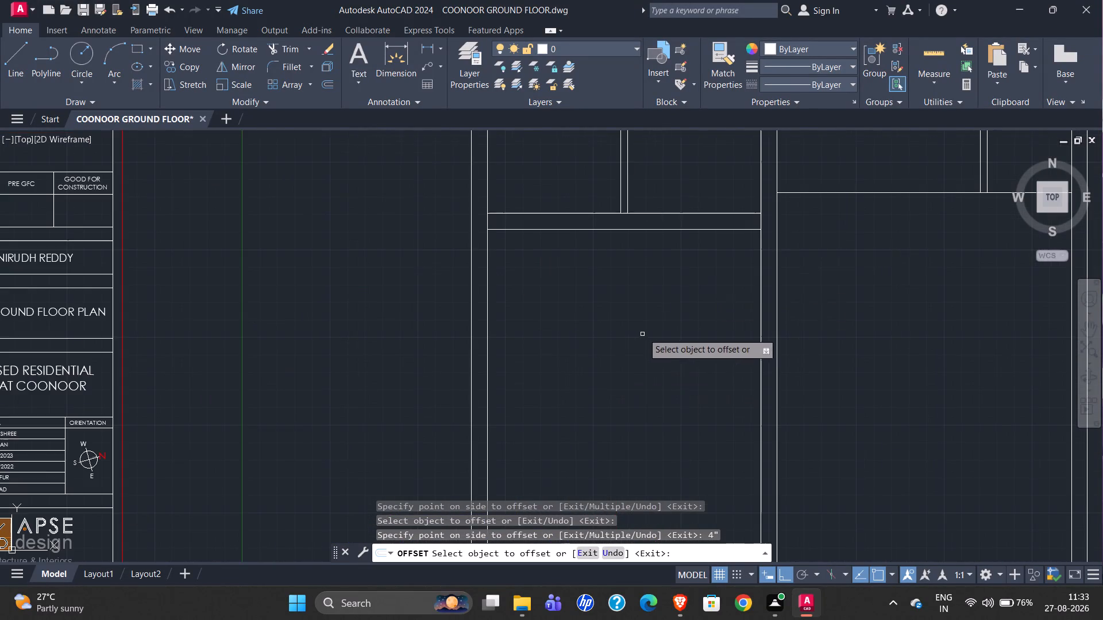
pyautogui.scroll(-2, 518, 205)
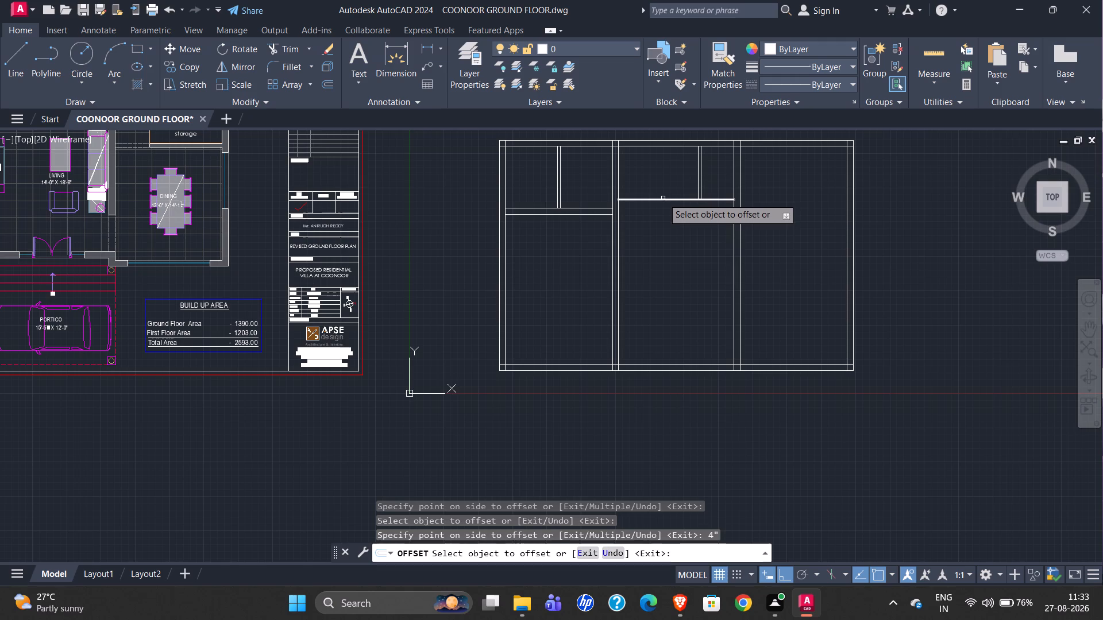
pyautogui.click(663, 199)
pyautogui.press('1')
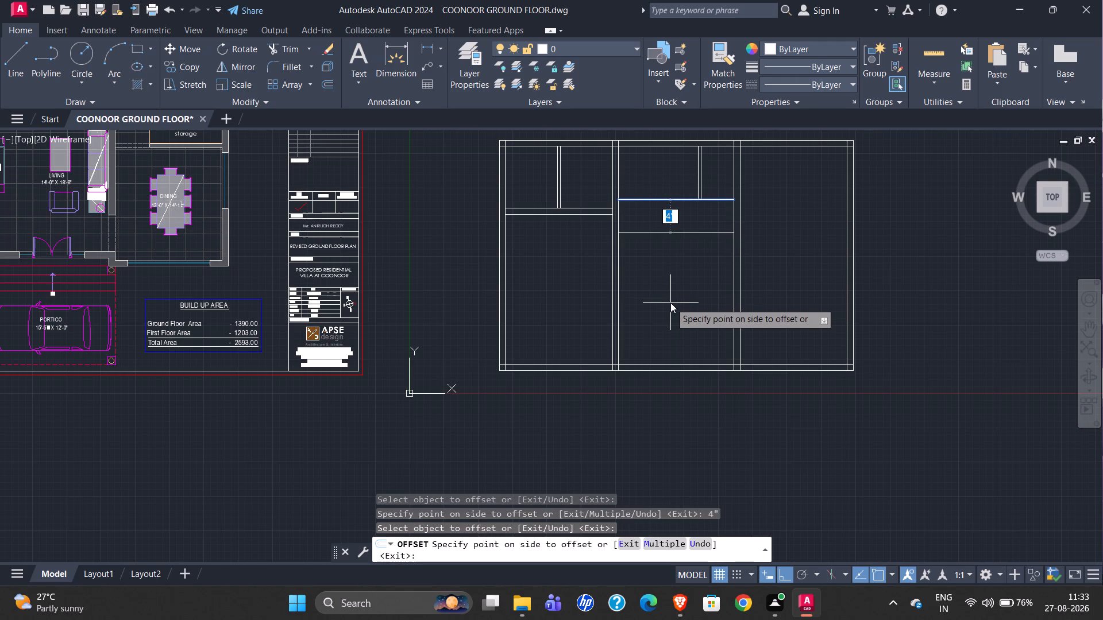
pyautogui.write("8'")
pyautogui.write('8"')
pyautogui.press('Return')
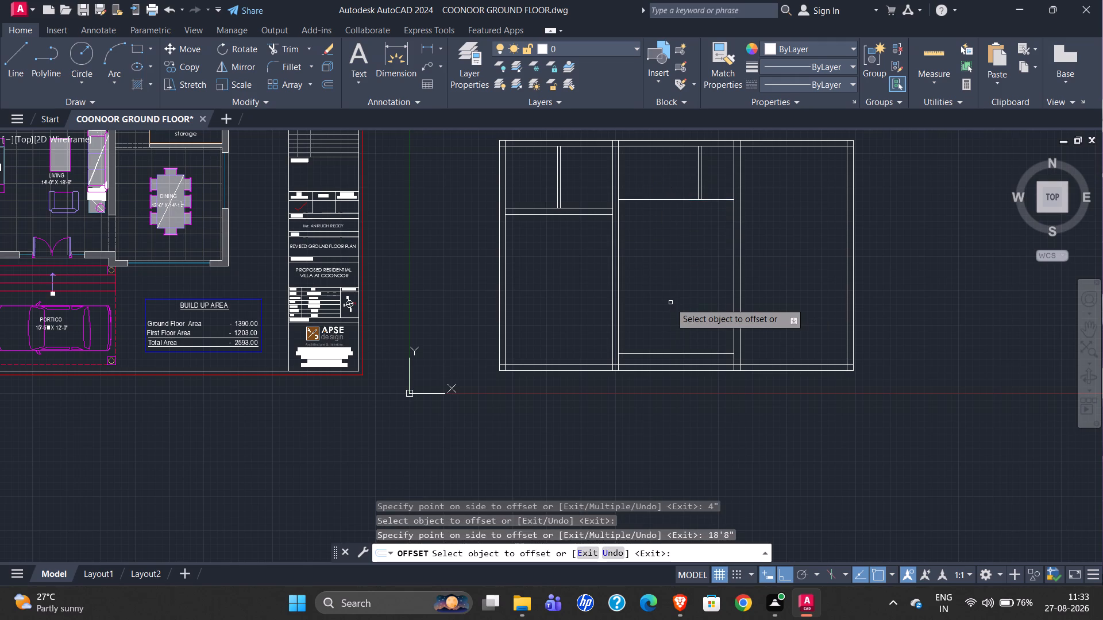
pyautogui.scroll(3, 687, 402)
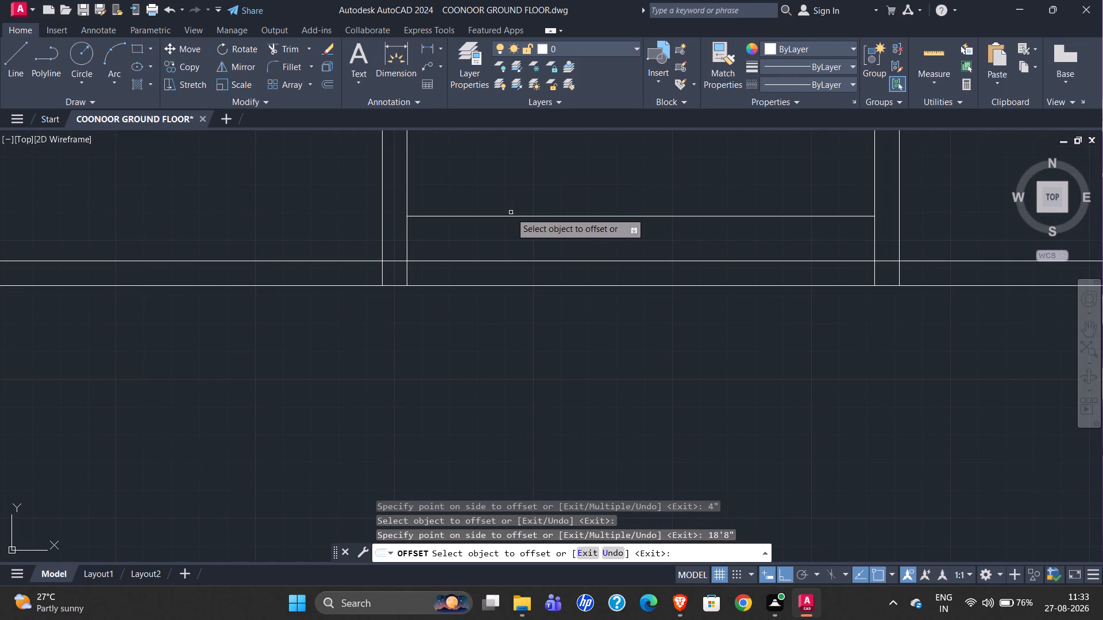
pyautogui.click(512, 216)
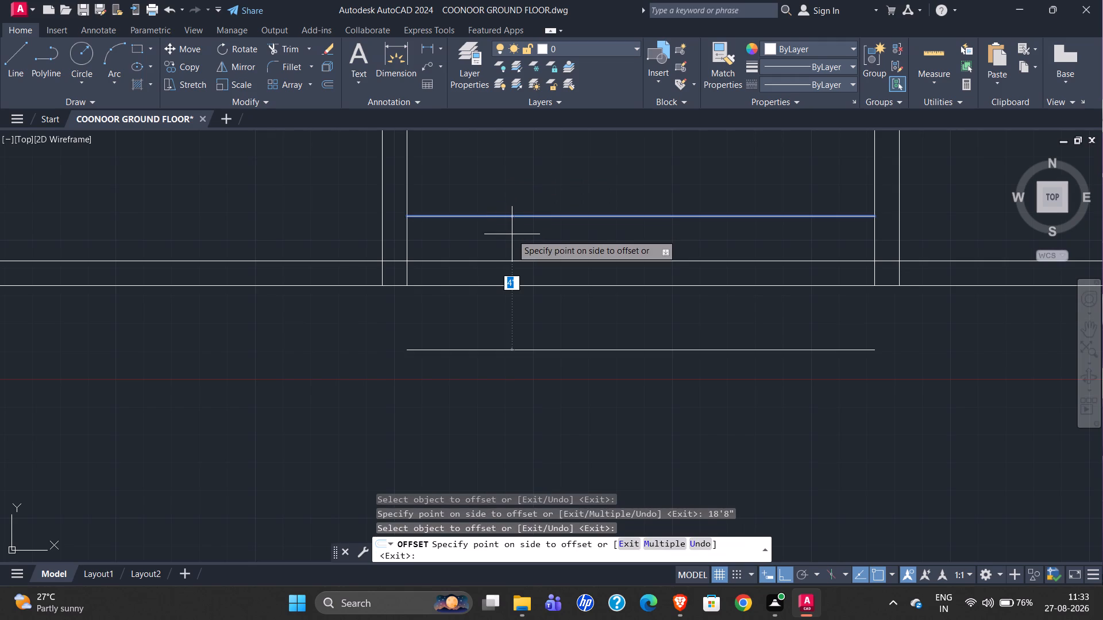
pyautogui.write('9"')
pyautogui.press('Return')
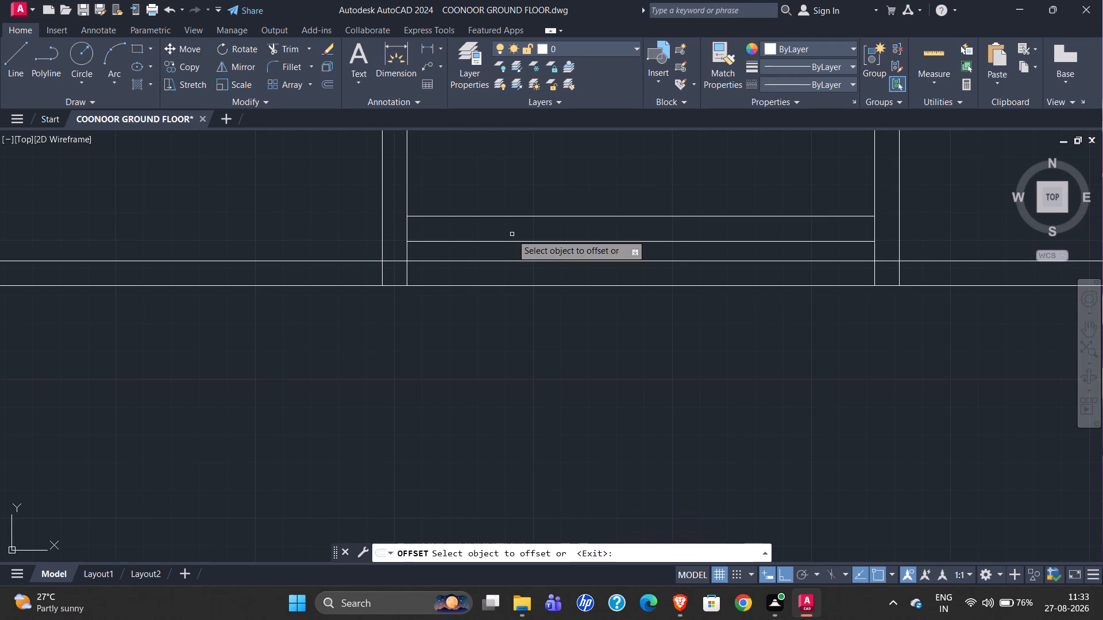
# Compare the original plan's living room, toilet and kitchen walls with the redrawn middle bay.
pyautogui.scroll(-2, 396, 391)
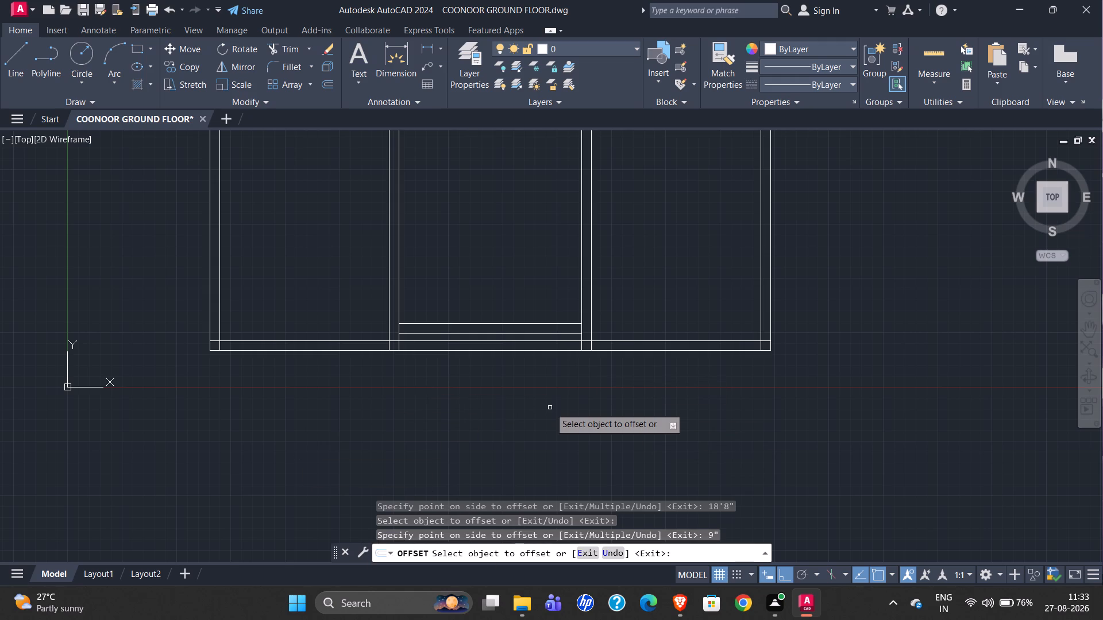
pyautogui.scroll(-2, 533, 437)
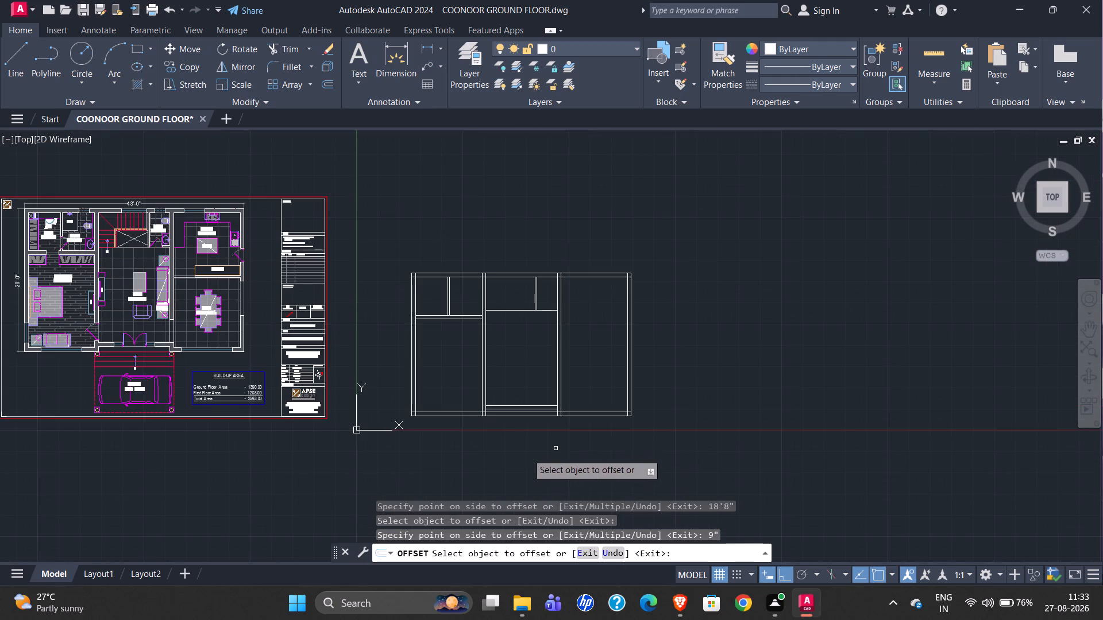
pyautogui.scroll(3, 117, 350)
pyautogui.scroll(-2, 155, 398)
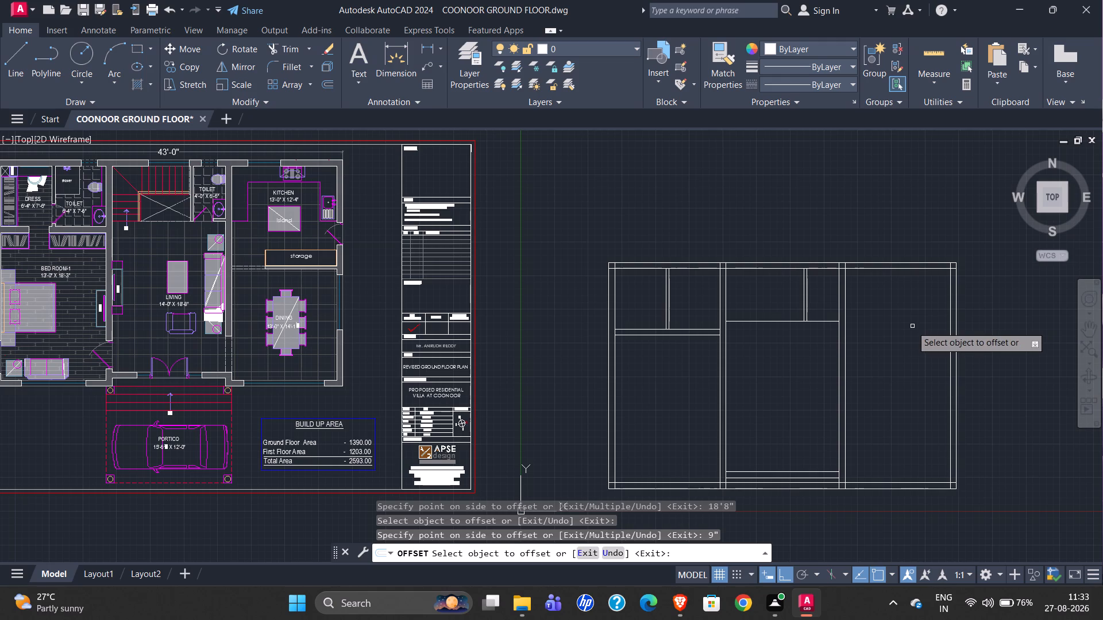
pyautogui.scroll(3, 218, 204)
pyautogui.scroll(-2, 110, 269)
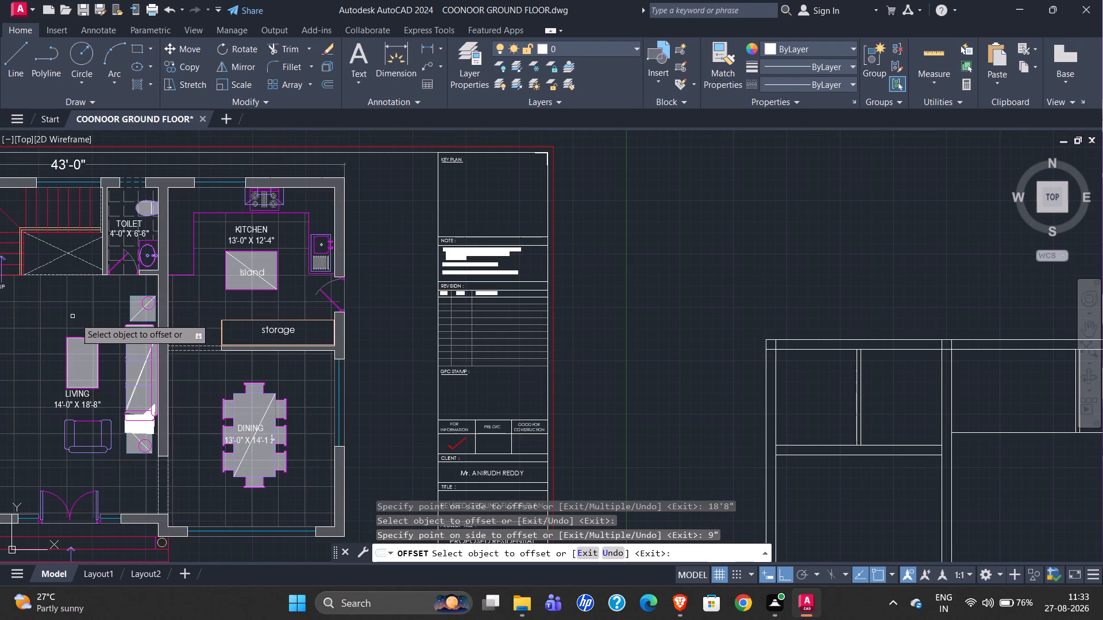
pyautogui.scroll(3, 114, 231)
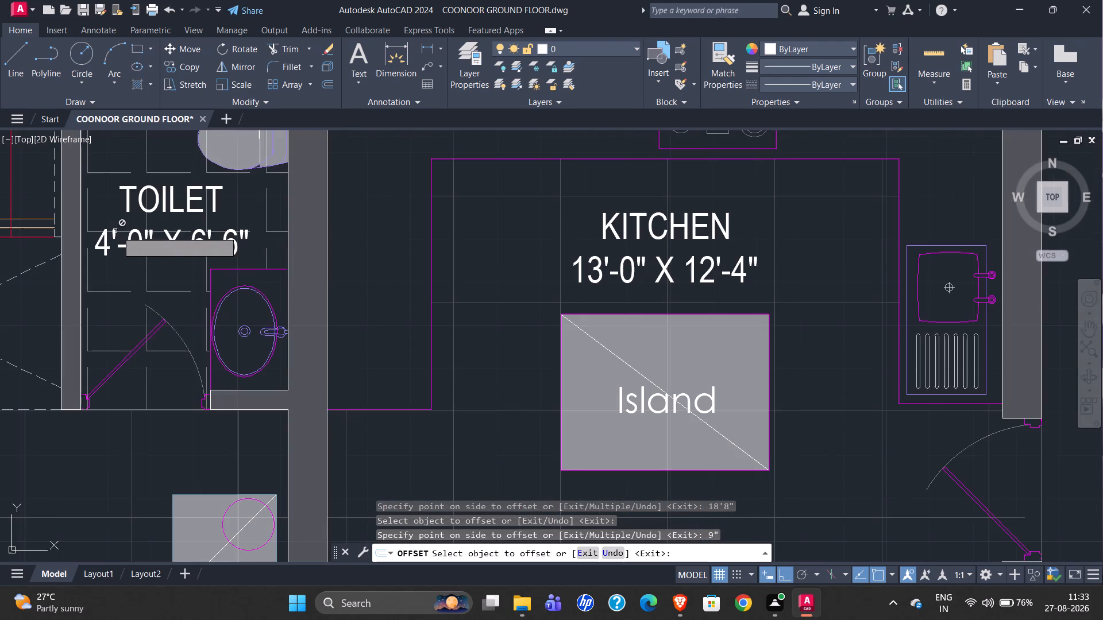
pyautogui.scroll(-1, 123, 313)
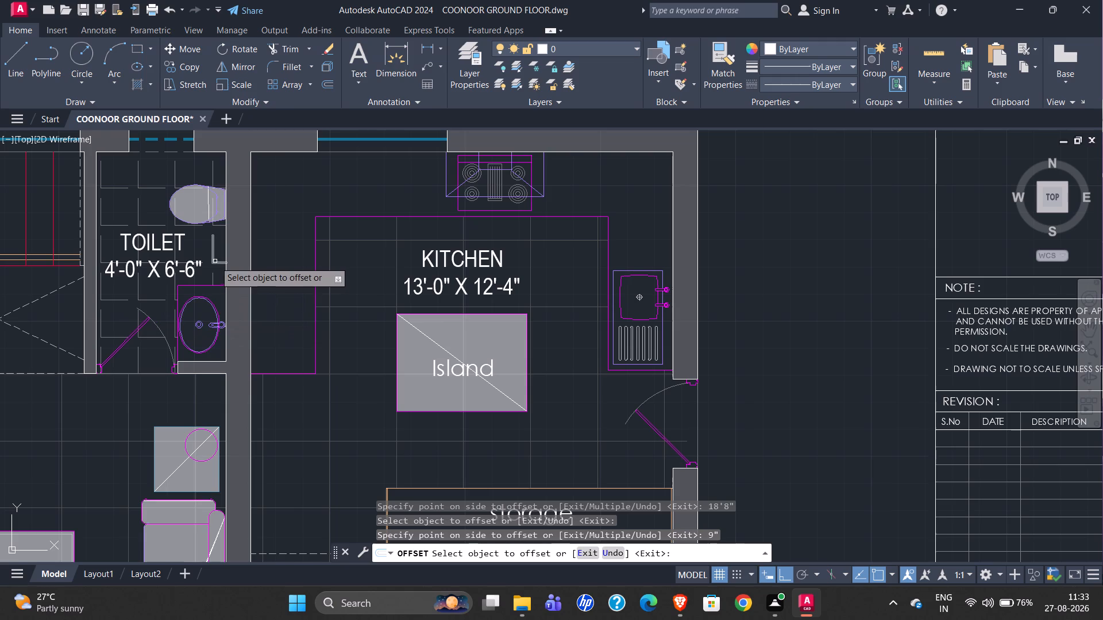
pyautogui.scroll(-1, 220, 336)
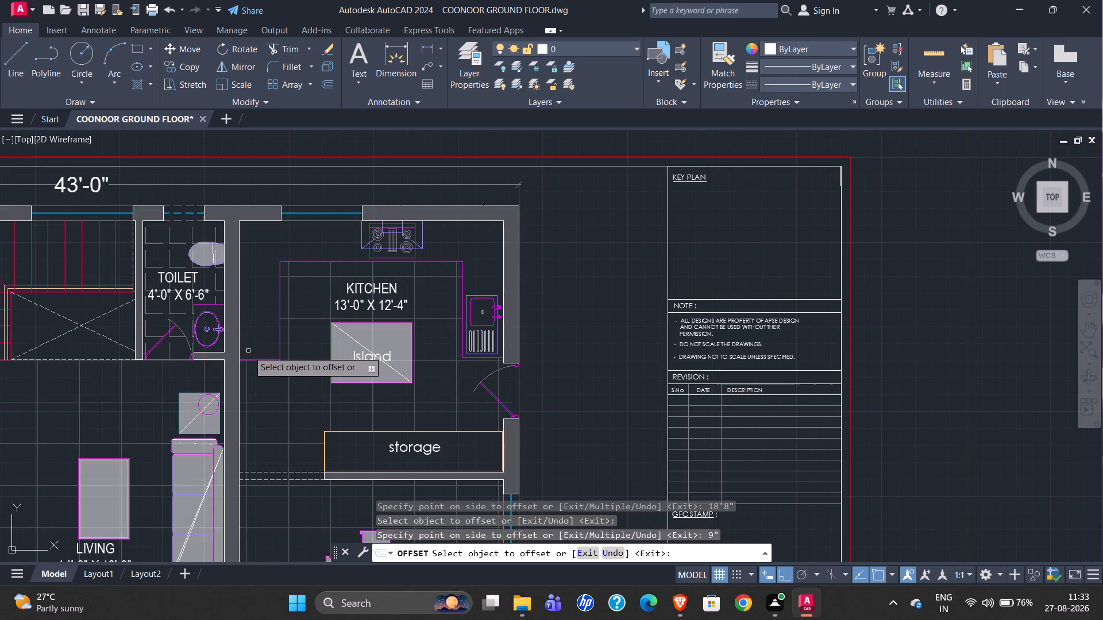
pyautogui.press('Escape')
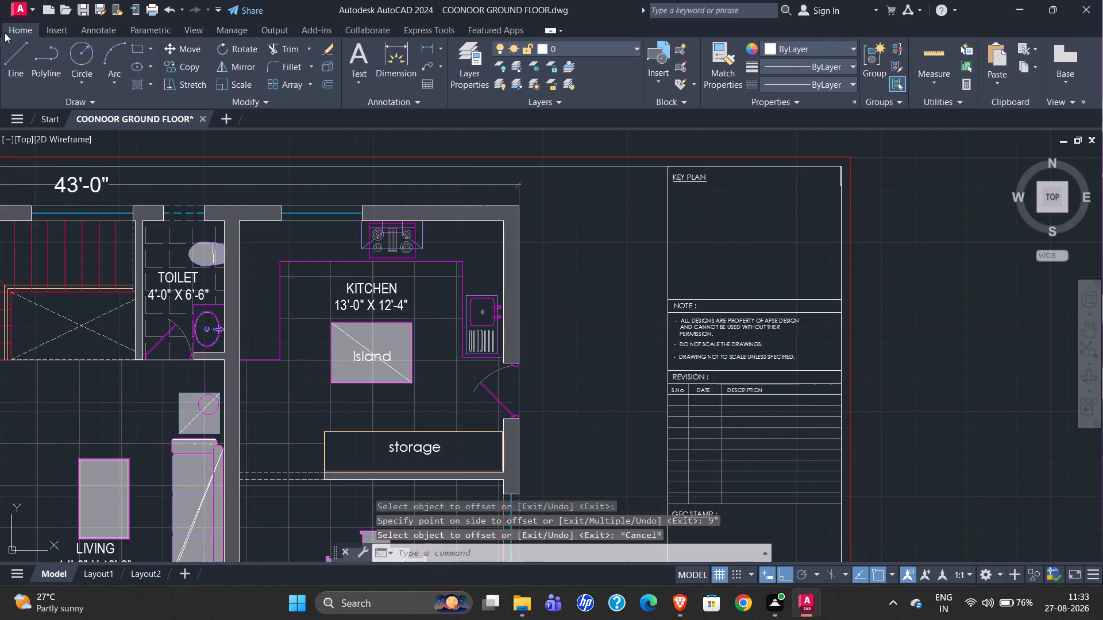
# Check the original toilet's depth including its lower wall with a temporary line from its upper inner corner.
pyautogui.click(5, 62)
pyautogui.scroll(-1, 357, 323)
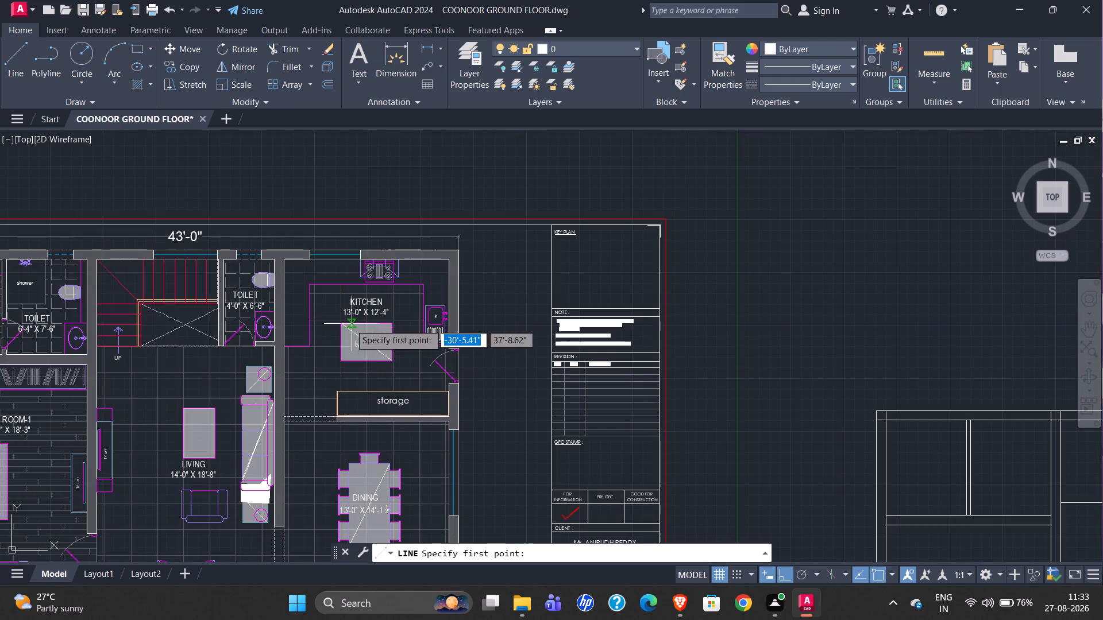
pyautogui.scroll(1, 237, 304)
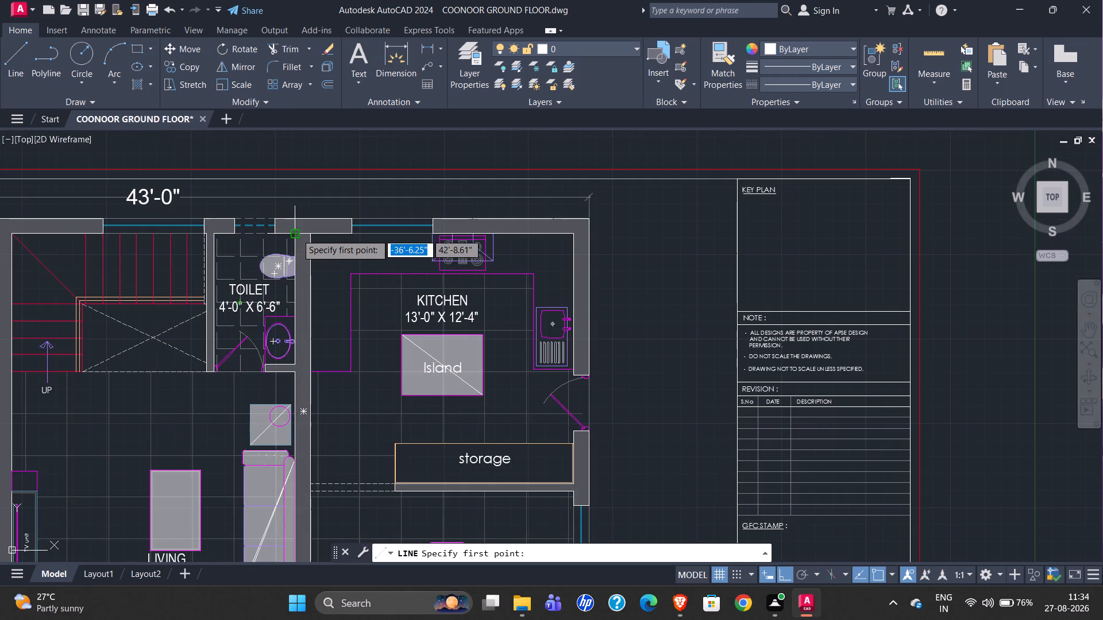
pyautogui.click(296, 234)
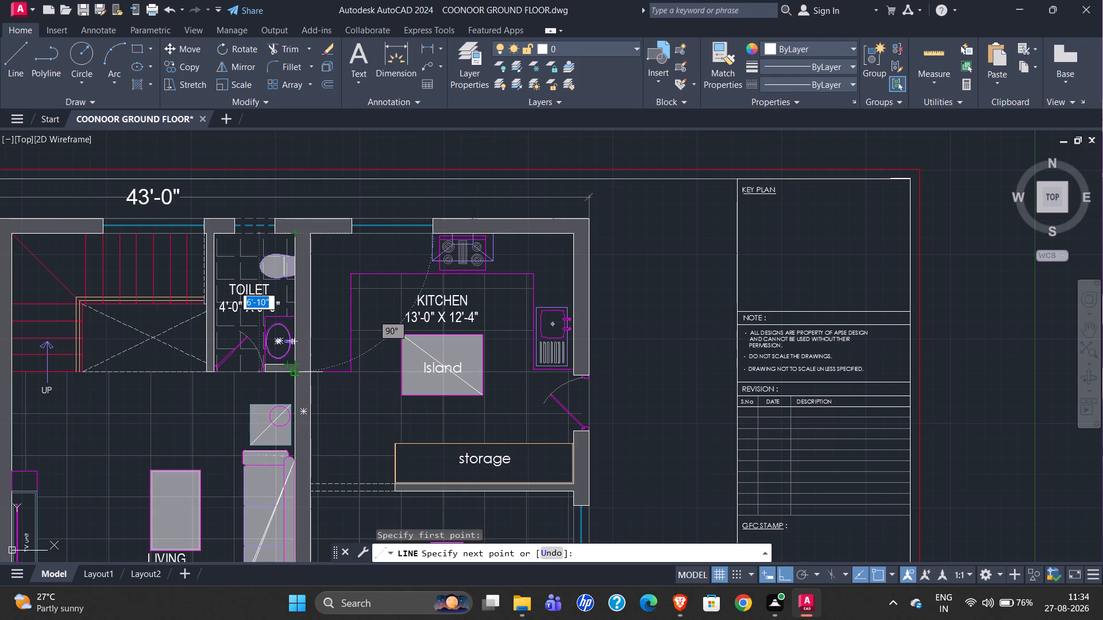
pyautogui.press('Escape')
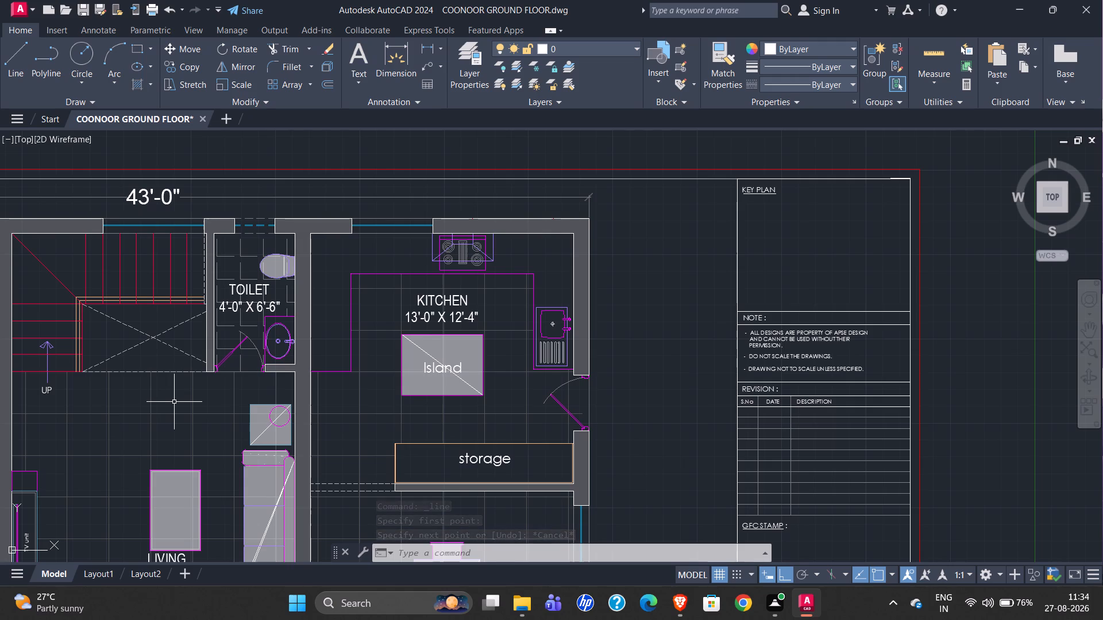
# Offset the middle bay's toilet depth line 4" down to form the partition between toilet and living room.
pyautogui.scroll(-1, 0, 252)
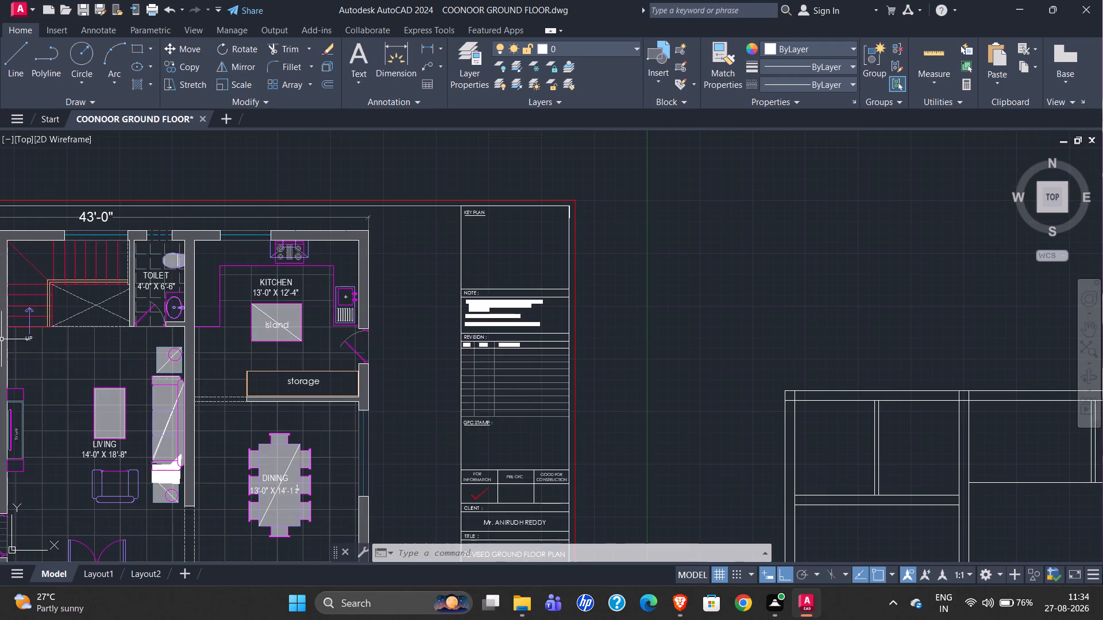
pyautogui.scroll(-1, 15, 327)
pyautogui.scroll(-1, 206, 285)
pyautogui.scroll(2, 531, 502)
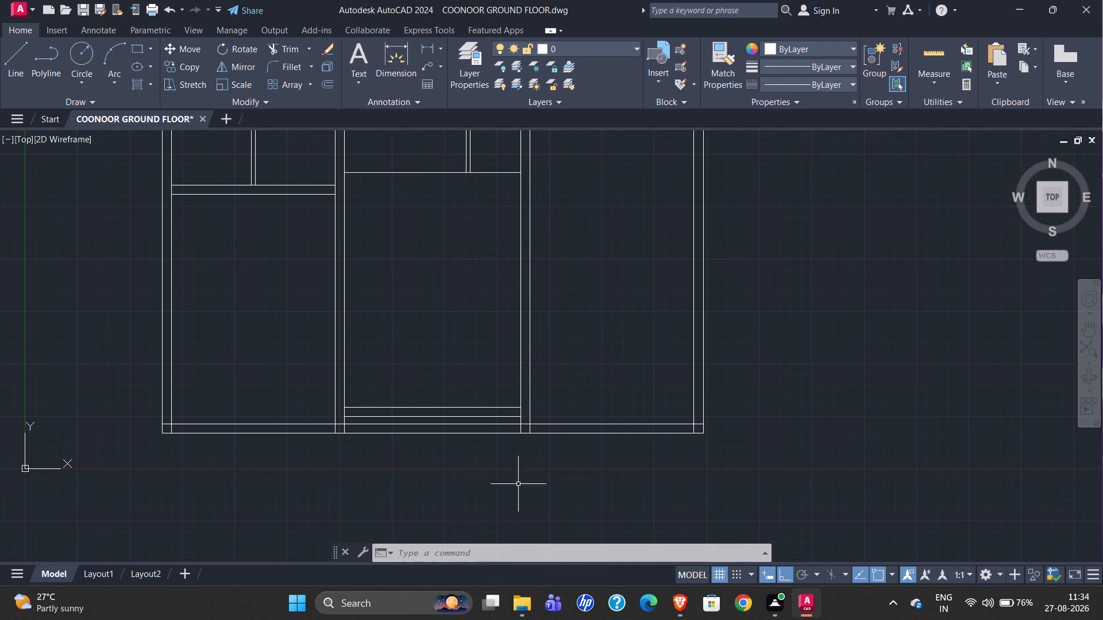
pyautogui.click(413, 172)
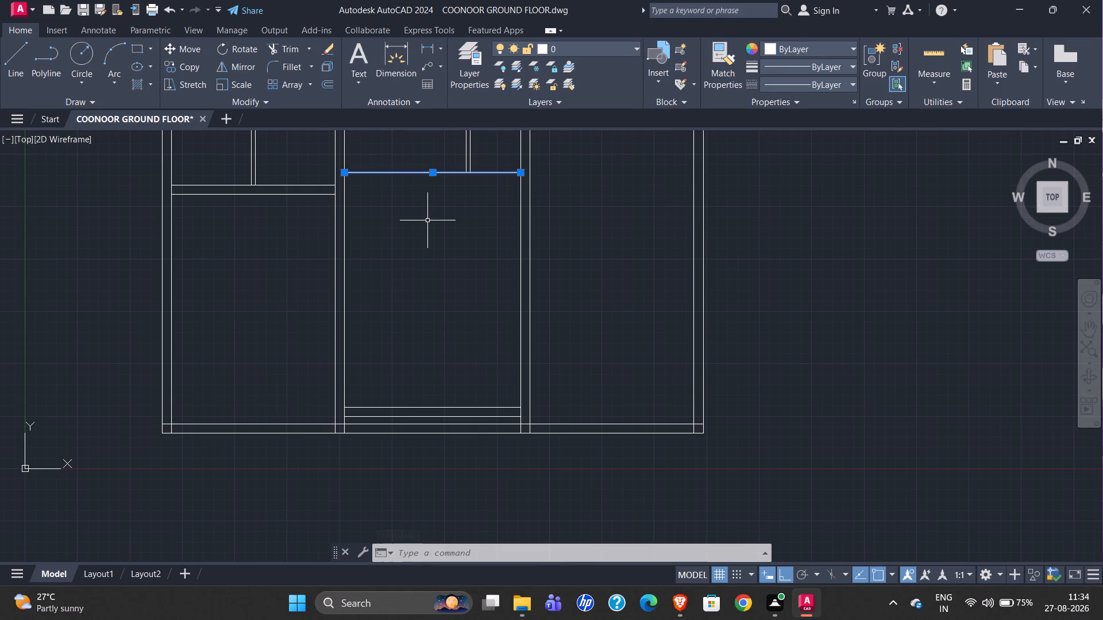
pyautogui.press('o')
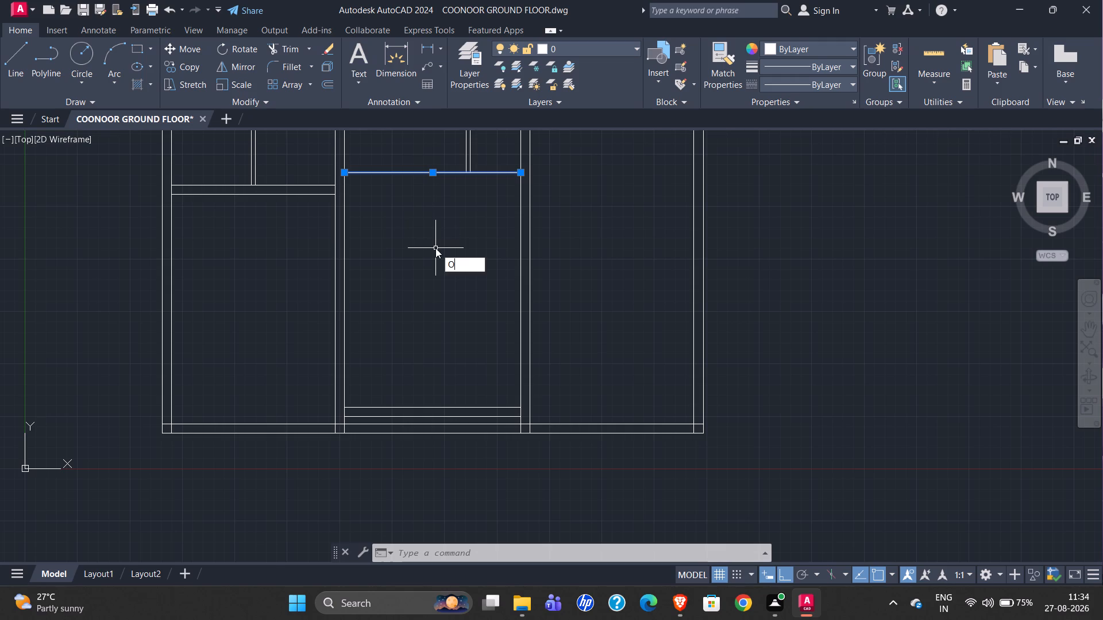
pyautogui.press('Return')
pyautogui.write('4"')
pyautogui.press('Return')
pyautogui.click(435, 258)
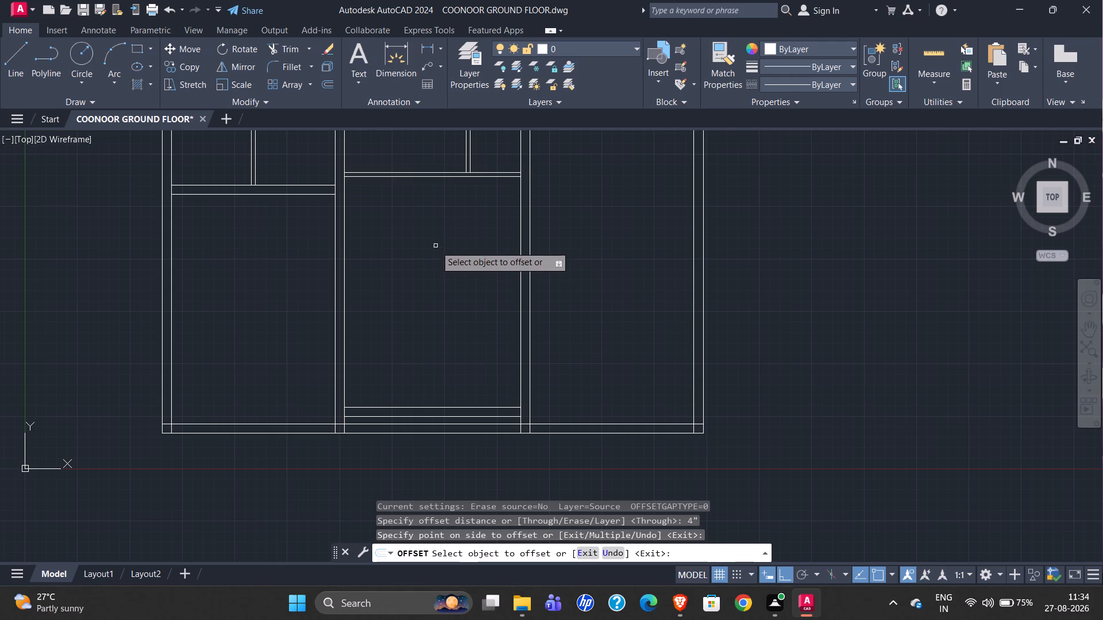
# Erase the two previously offset front wall lines of the living room in the middle bay.
pyautogui.press('Escape')
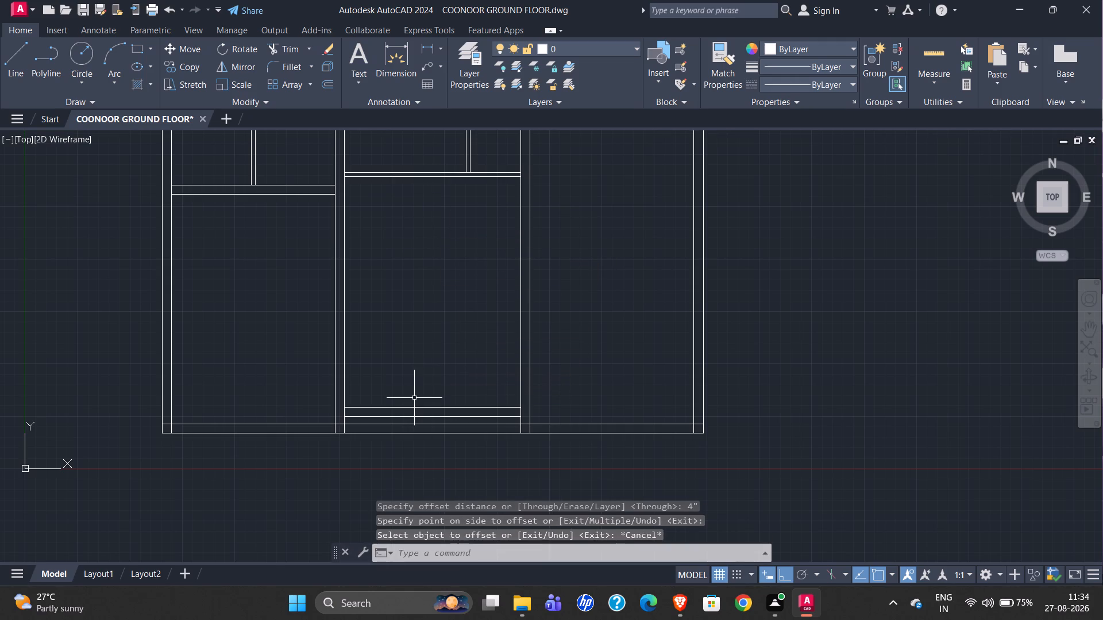
pyautogui.click(412, 406)
pyautogui.click(420, 417)
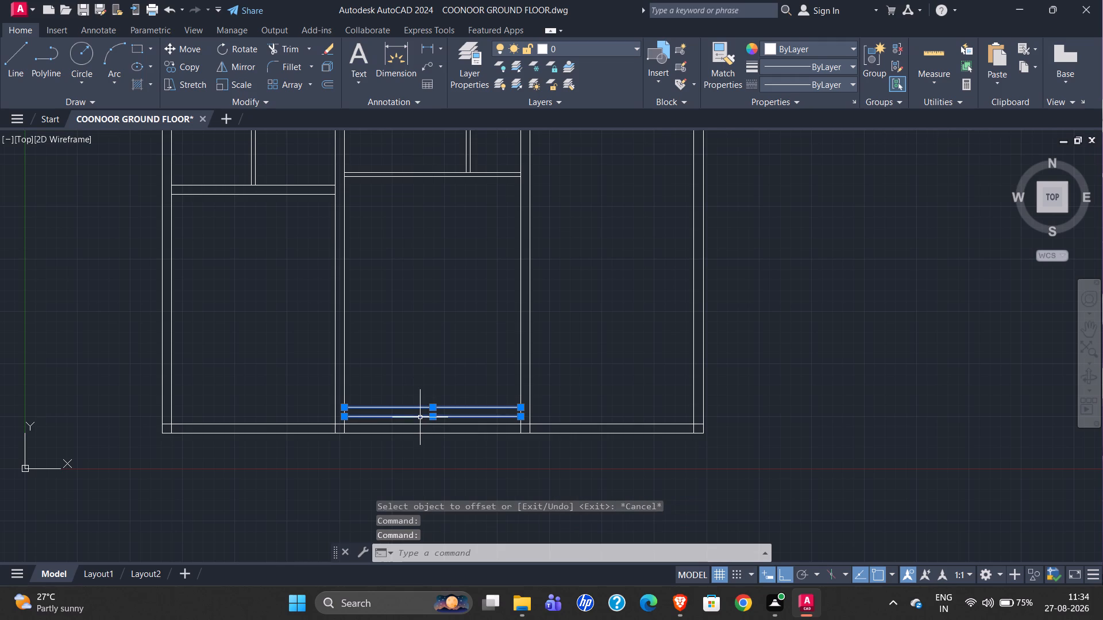
pyautogui.press('Delete')
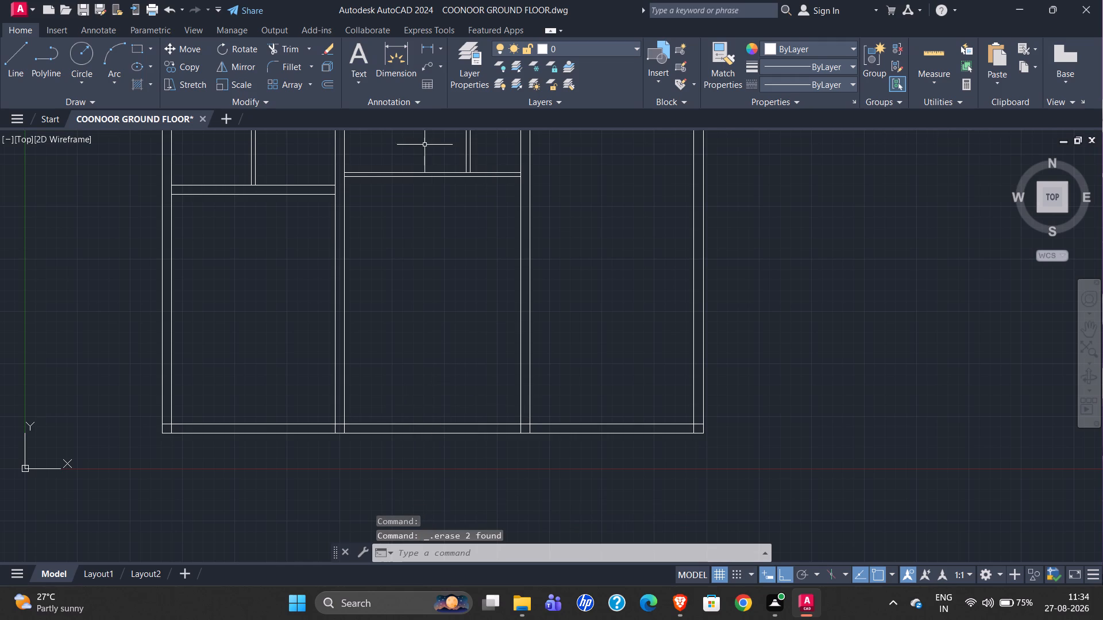
# Extend both lines of the middle bay toilet's vertical partition down to the lower line of the toilet-living room partition.
pyautogui.scroll(1, 407, 182)
pyautogui.scroll(-1, 410, 239)
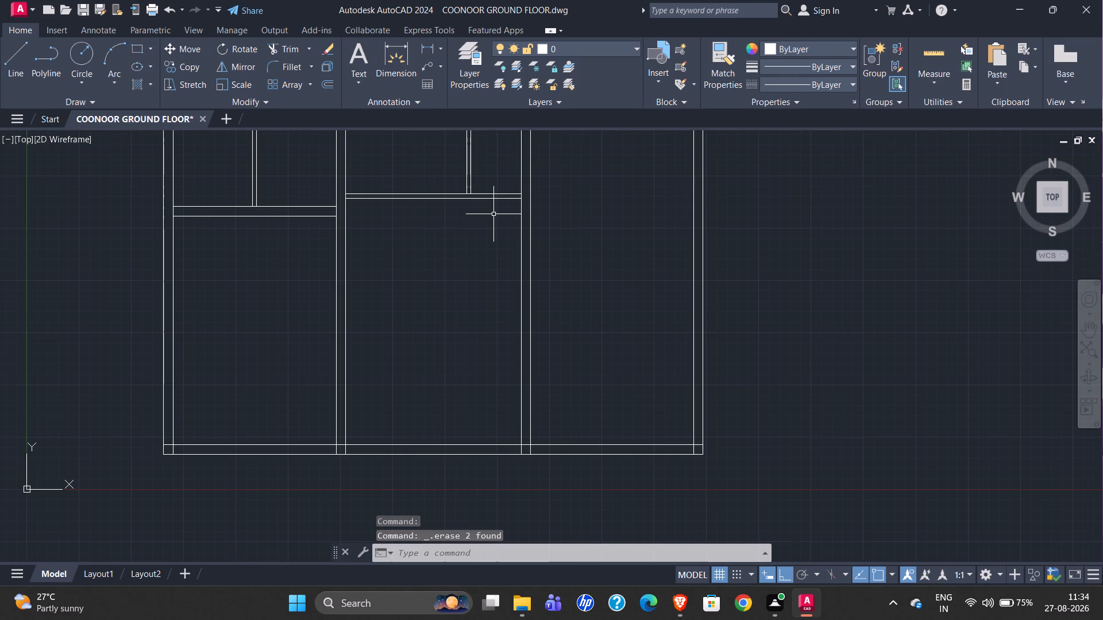
pyautogui.press('e')
pyautogui.press('x')
pyautogui.press('Return')
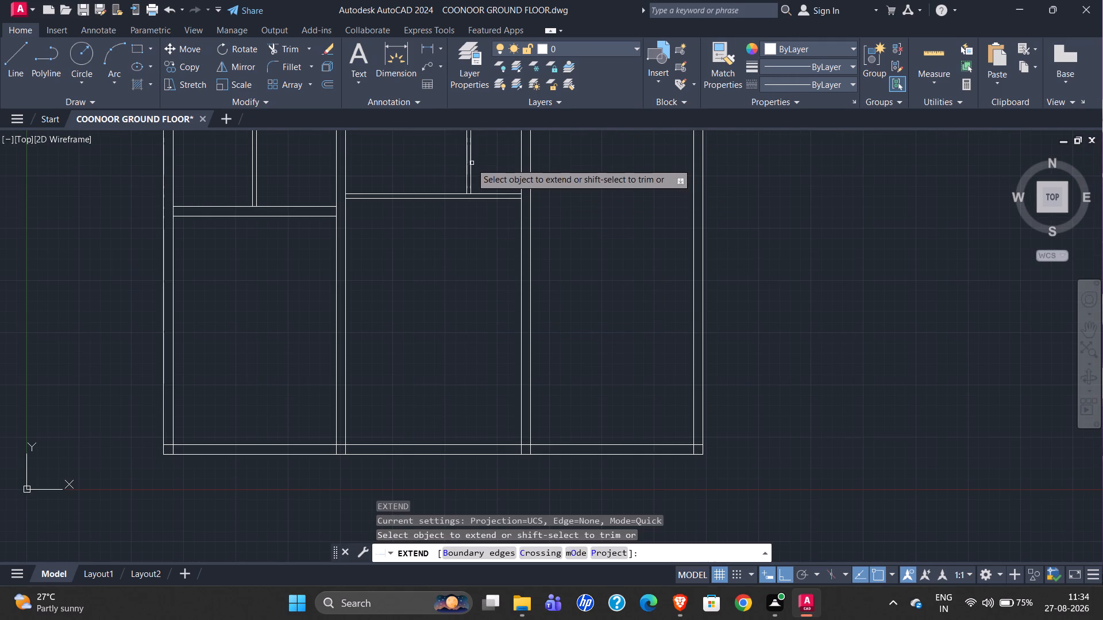
pyautogui.click(469, 166)
pyautogui.click(467, 169)
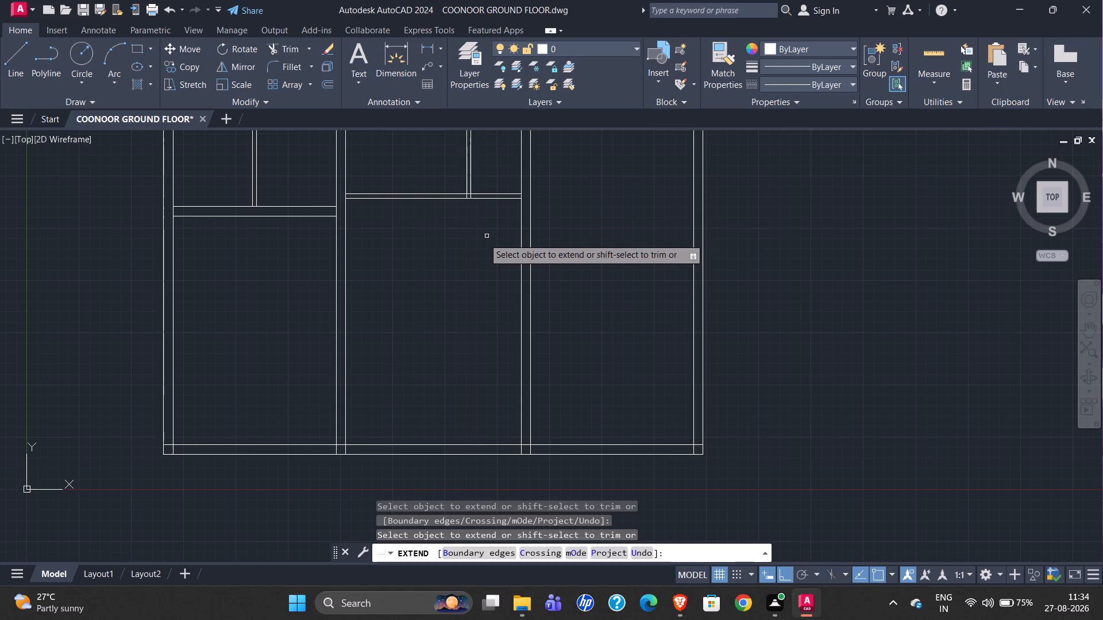
pyautogui.press('Escape')
# Offset the lower line of the toilet-living room partition 18'8" down and that copy another 9" to form the living room's front wall.
pyautogui.click(385, 199)
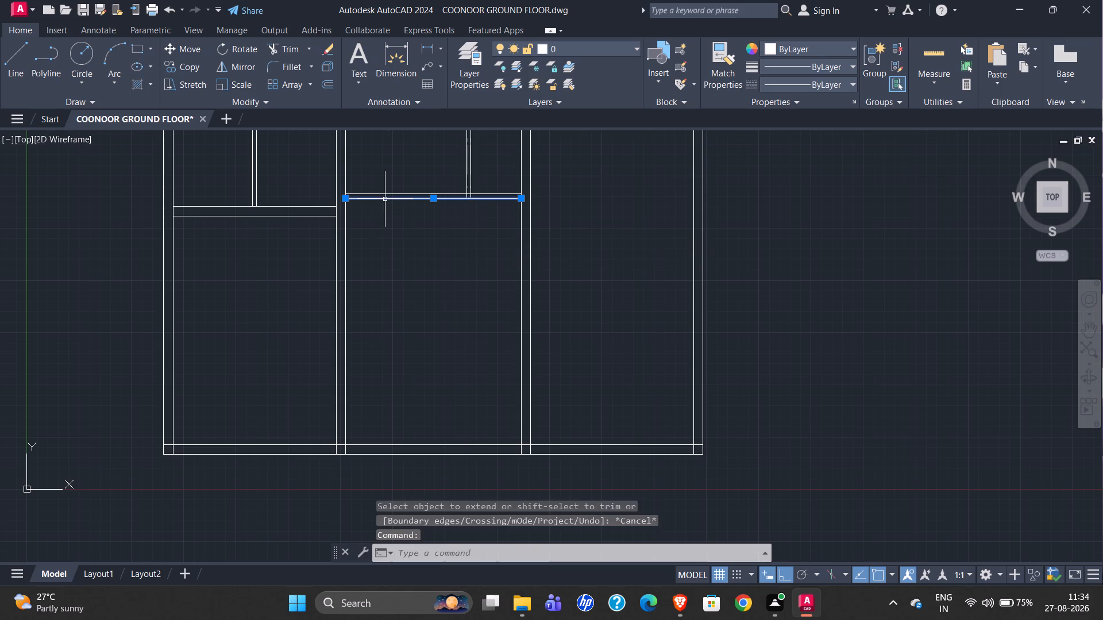
pyautogui.press('o')
pyautogui.press('Return')
pyautogui.write('18')
pyautogui.write('\'8"')
pyautogui.press('Return')
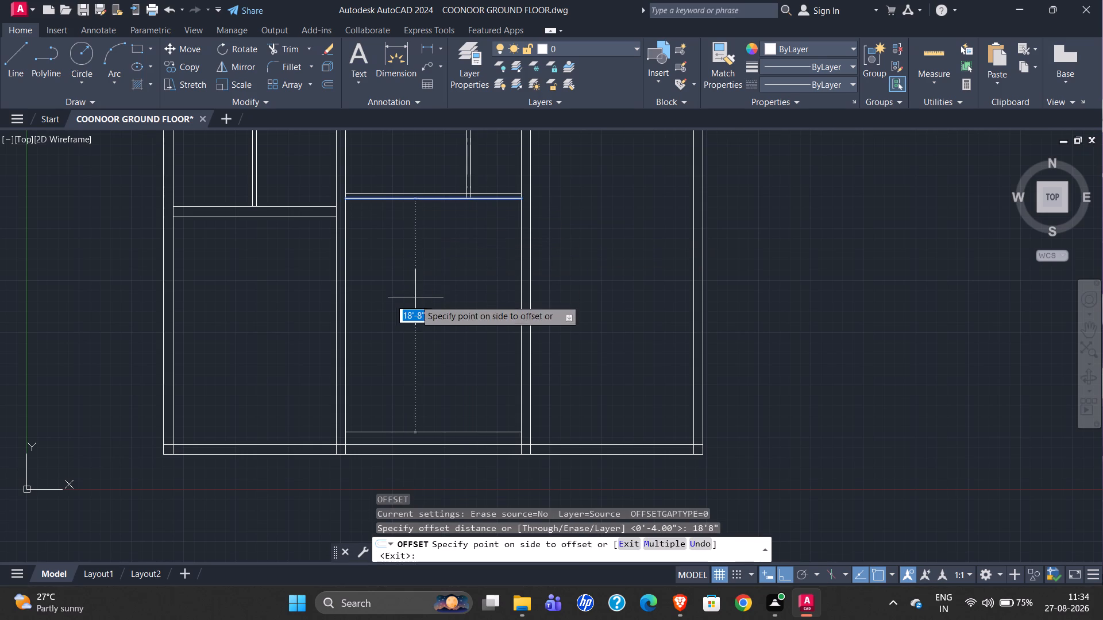
pyautogui.click(415, 309)
pyautogui.scroll(4, 398, 456)
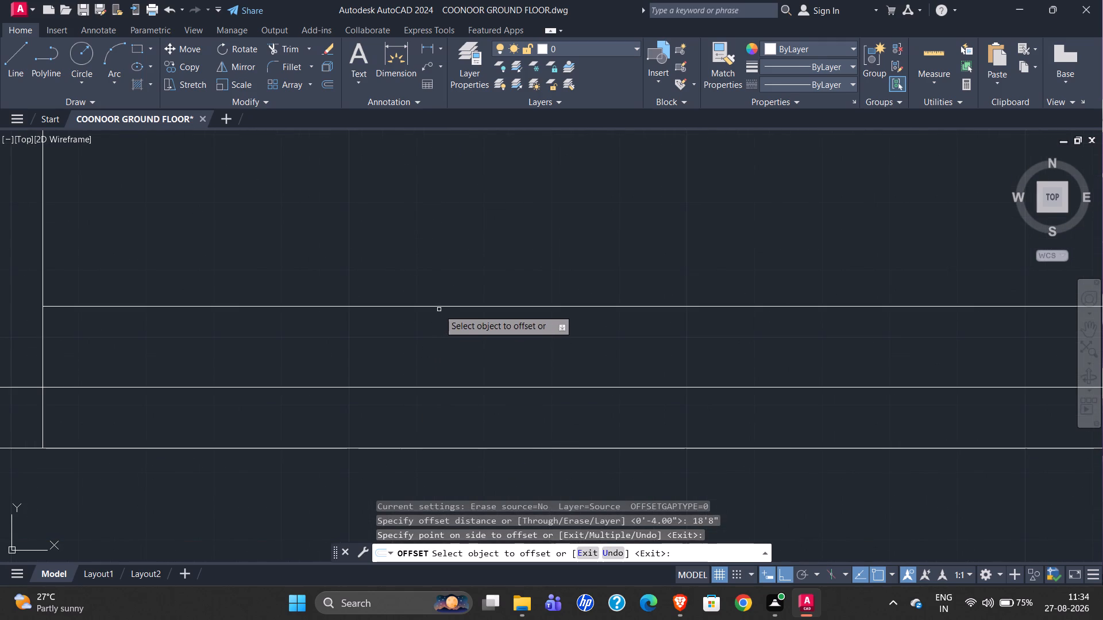
pyautogui.click(441, 307)
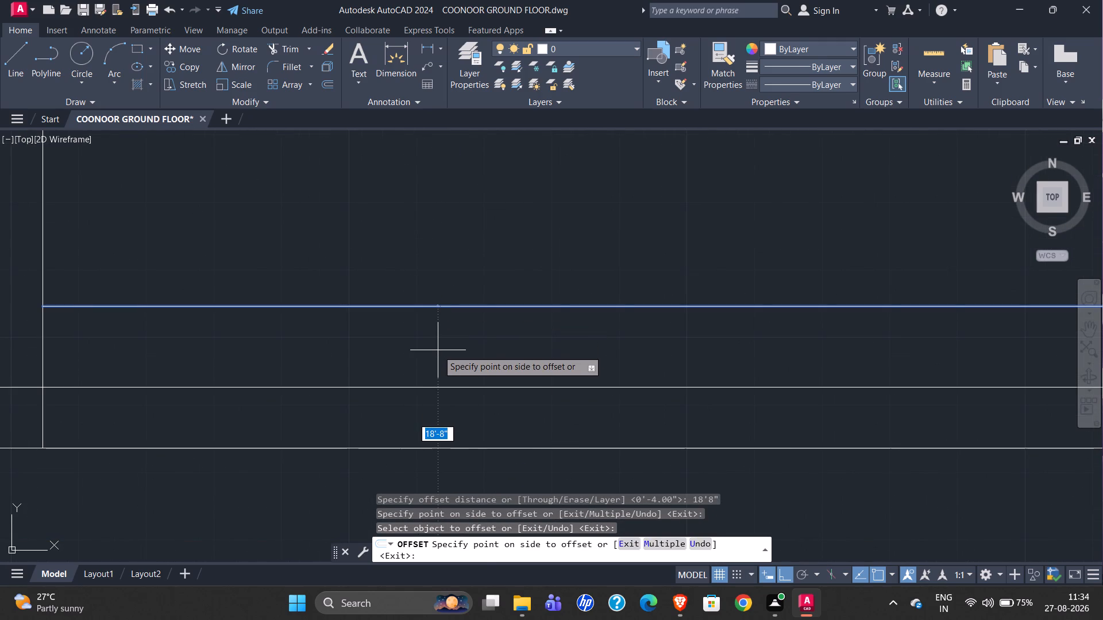
pyautogui.write('9"')
pyautogui.press('Return')
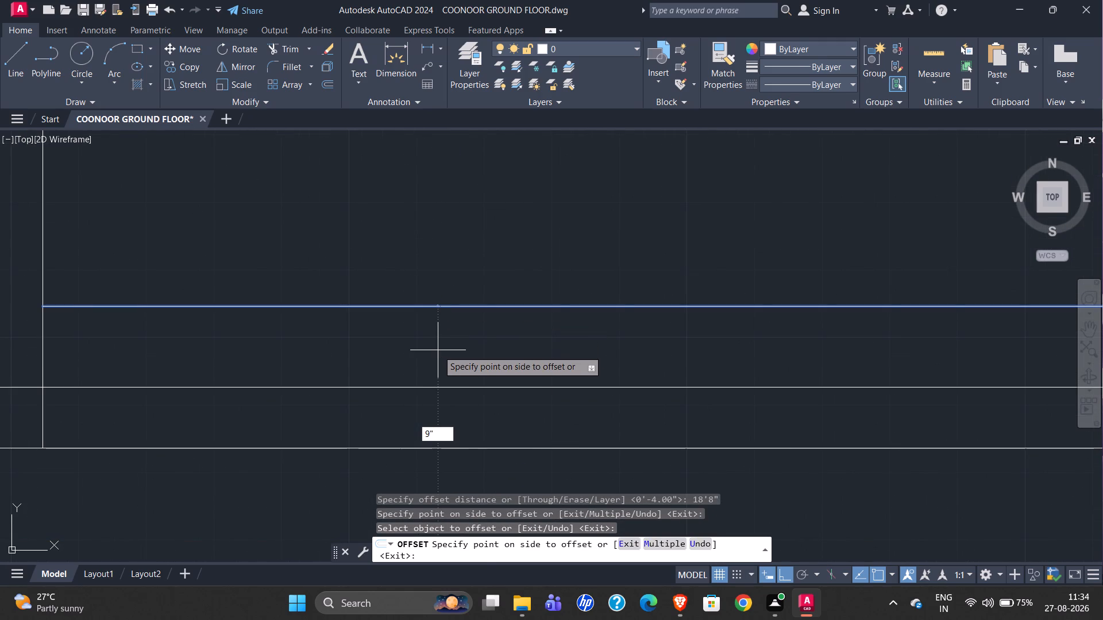
pyautogui.scroll(-2, 156, 321)
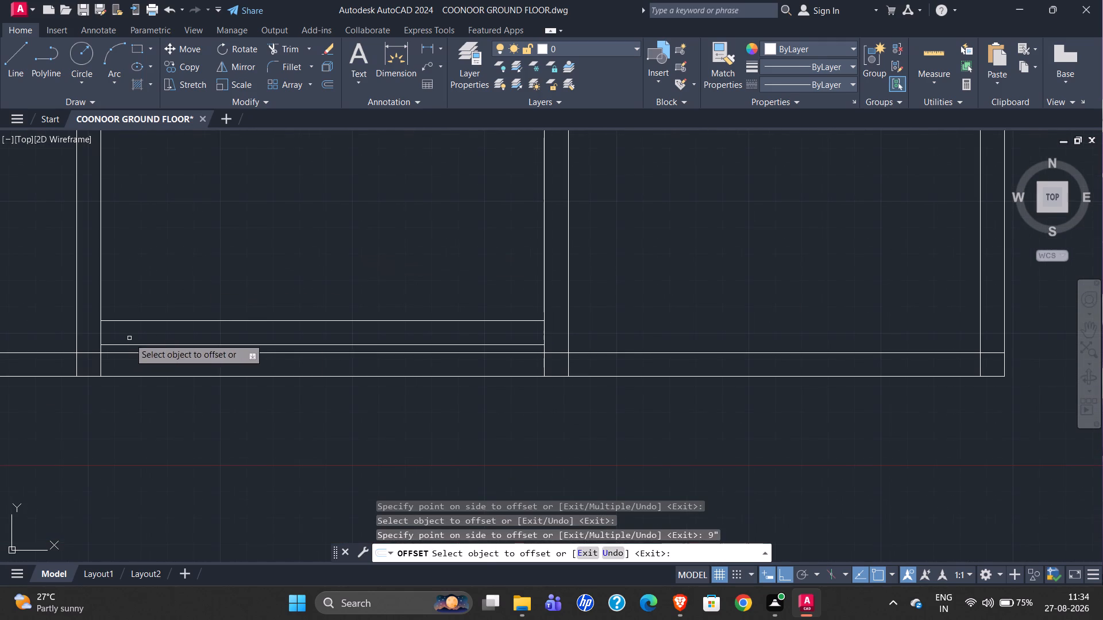
pyautogui.press('Escape')
# Examine the original plan's kitchen and its dimensions against the redrawn layout.
pyautogui.scroll(-2, 415, 444)
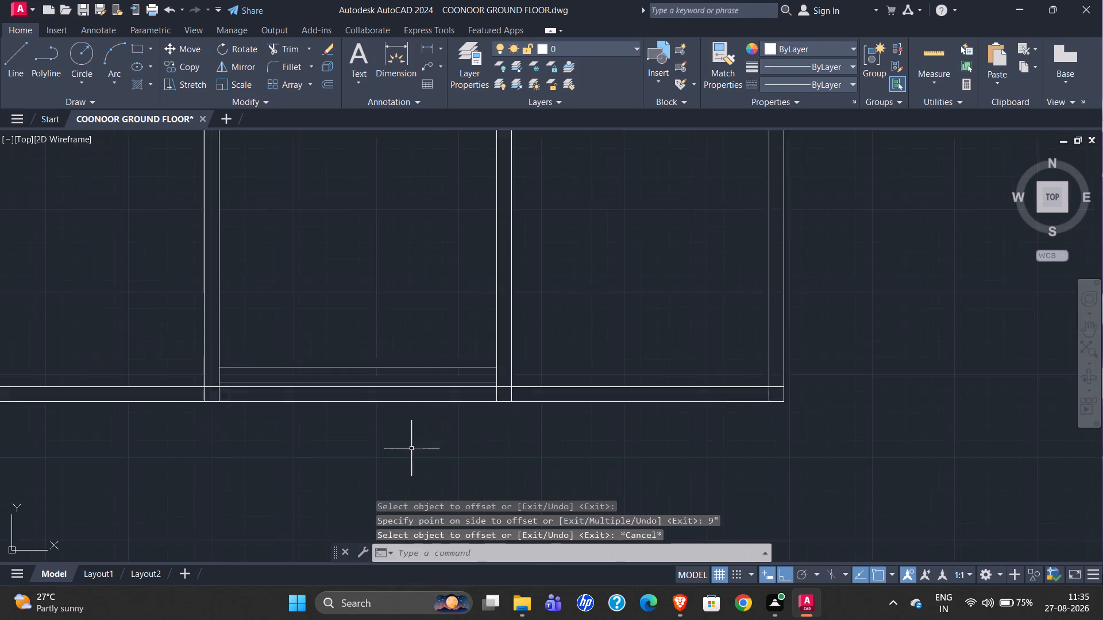
pyautogui.scroll(-1, 449, 406)
pyautogui.scroll(-2, 539, 267)
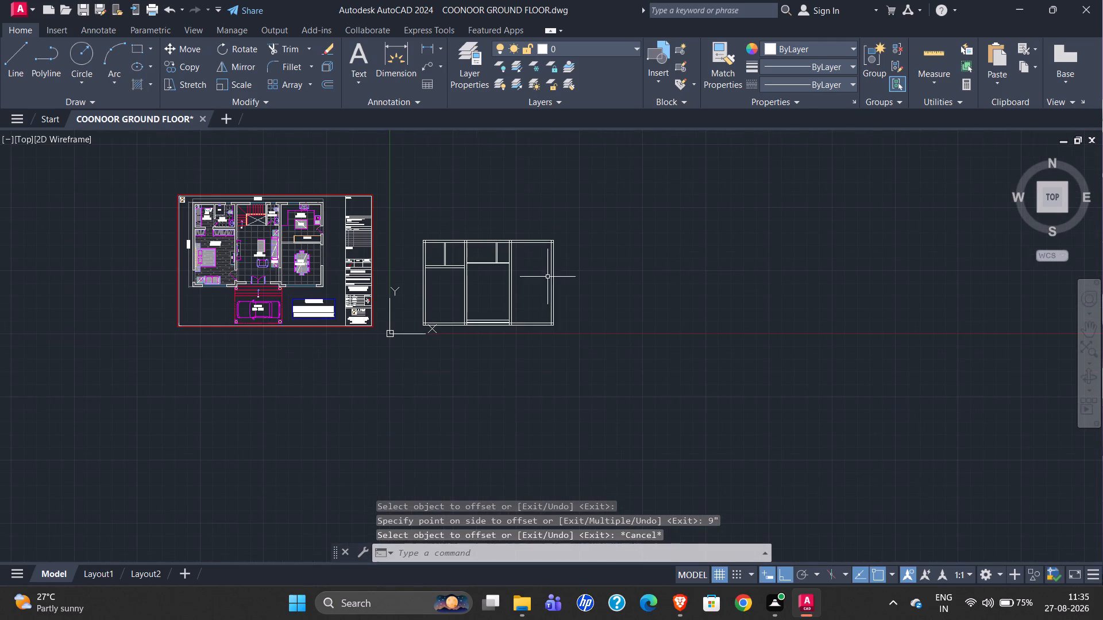
pyautogui.scroll(3, 299, 195)
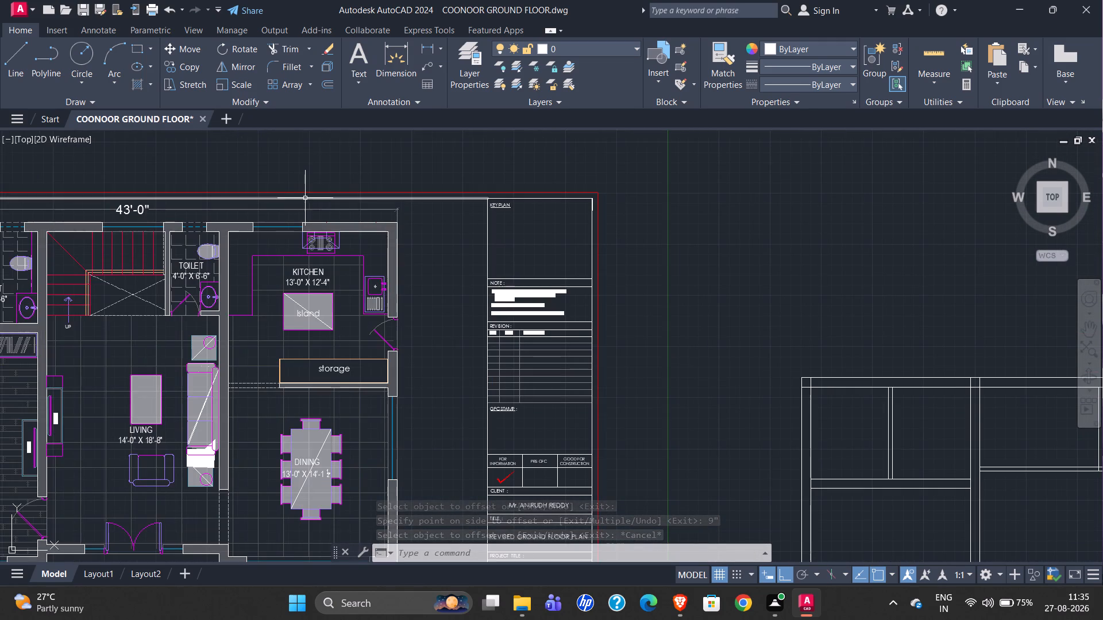
pyautogui.scroll(-1, 268, 192)
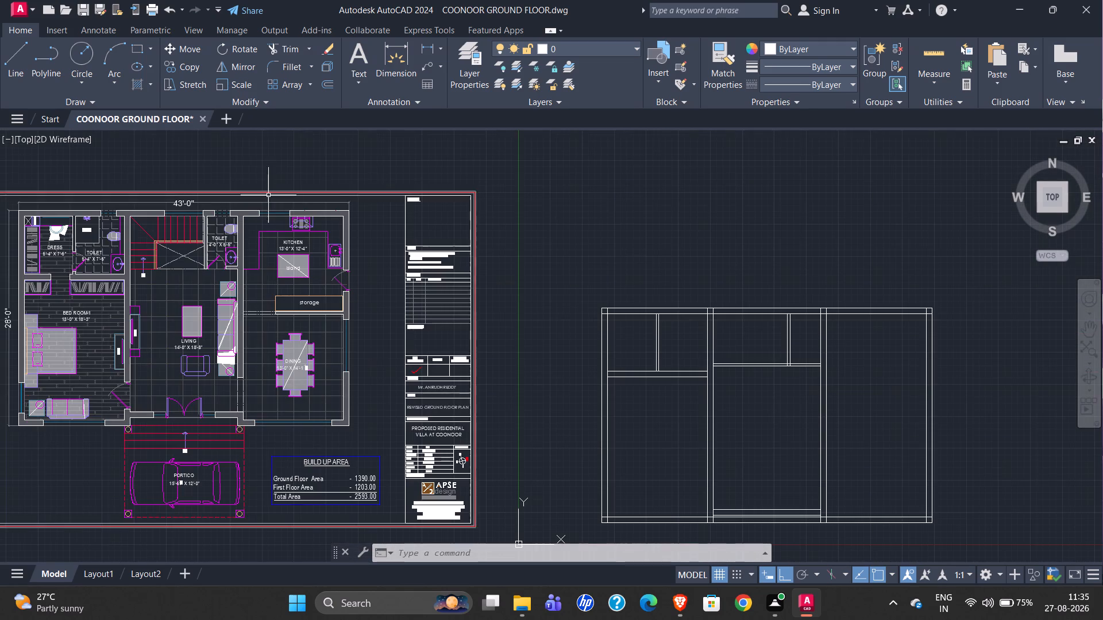
pyautogui.scroll(1, 329, 293)
pyautogui.scroll(1, 313, 175)
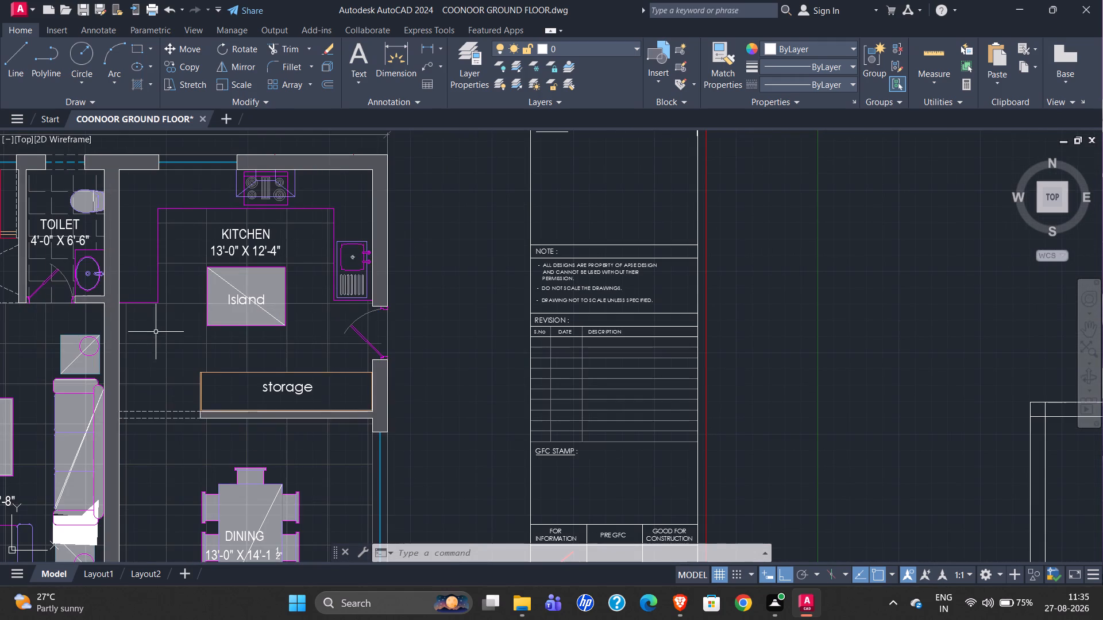
pyautogui.scroll(-2, 152, 331)
# Erase the overlapping construction lines along the middle bay's upper inner wall edge and the toilet's inner side wall edge.
pyautogui.scroll(2, 719, 384)
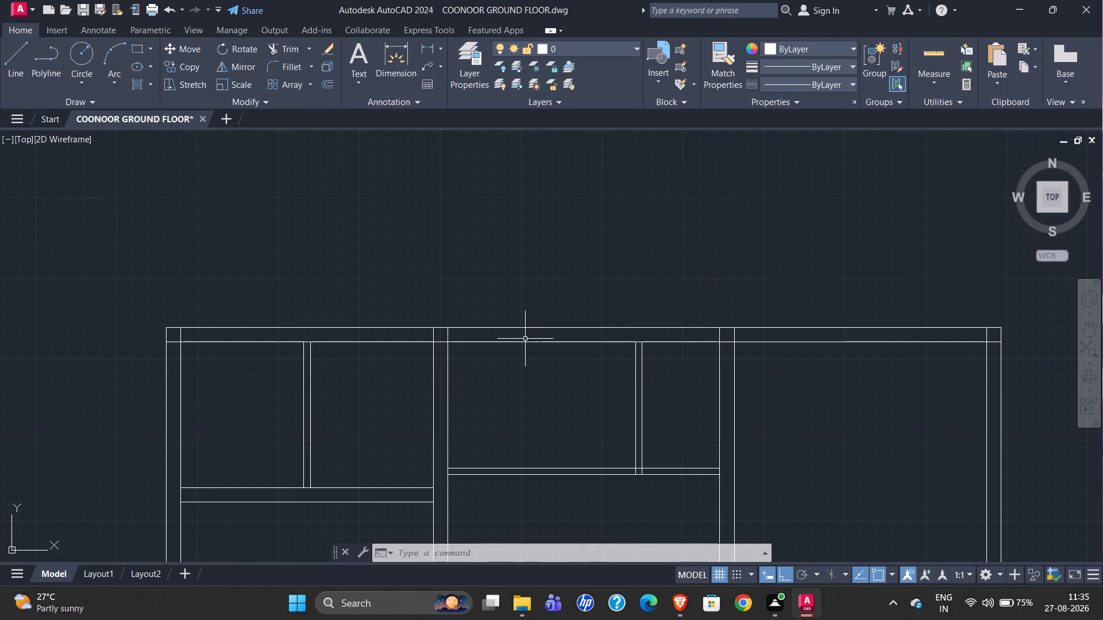
pyautogui.click(525, 342)
pyautogui.press('Delete')
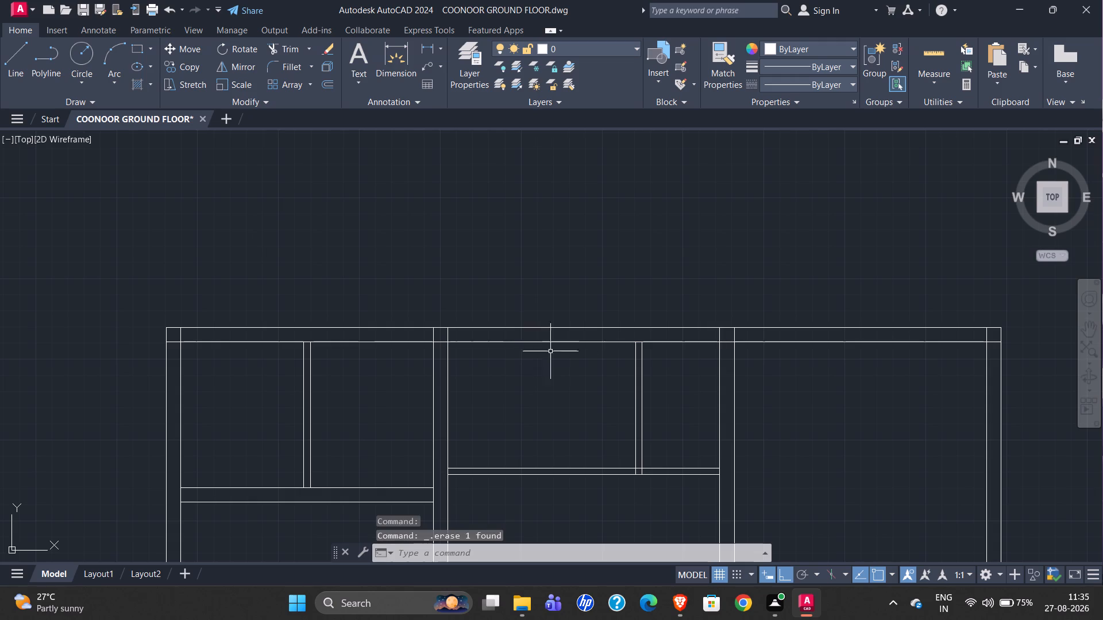
pyautogui.click(719, 373)
pyautogui.press('Delete')
# Examine the original plan's kitchen, storage and dining room sizes and the partition between them.
pyautogui.scroll(-1, 556, 320)
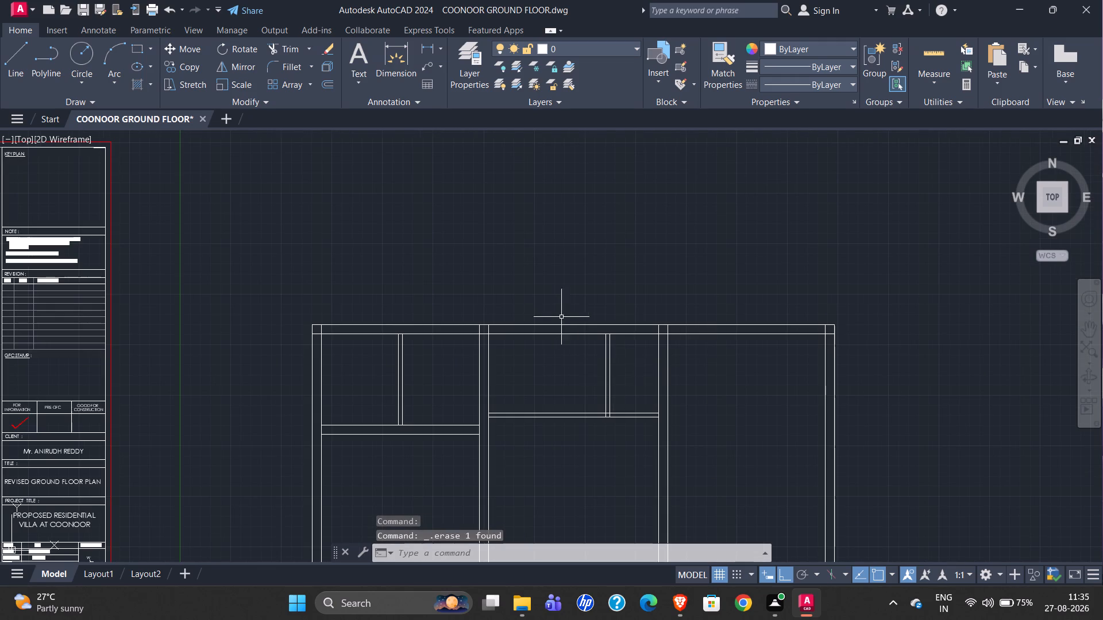
pyautogui.scroll(-1, 566, 315)
pyautogui.scroll(-1, 619, 324)
pyautogui.scroll(1, 301, 303)
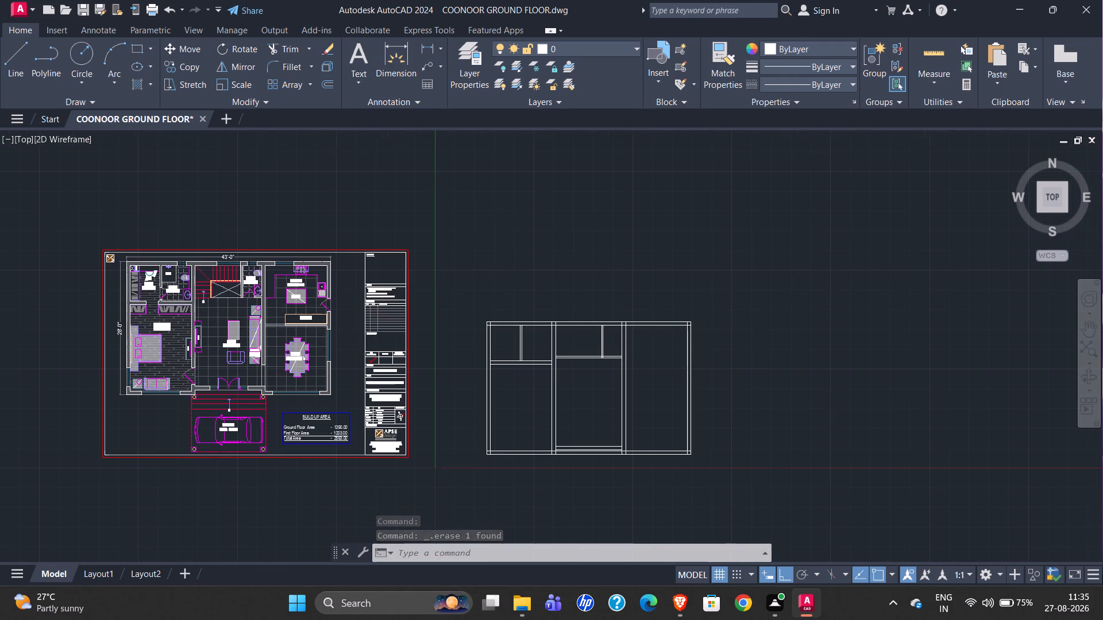
pyautogui.scroll(2, 302, 302)
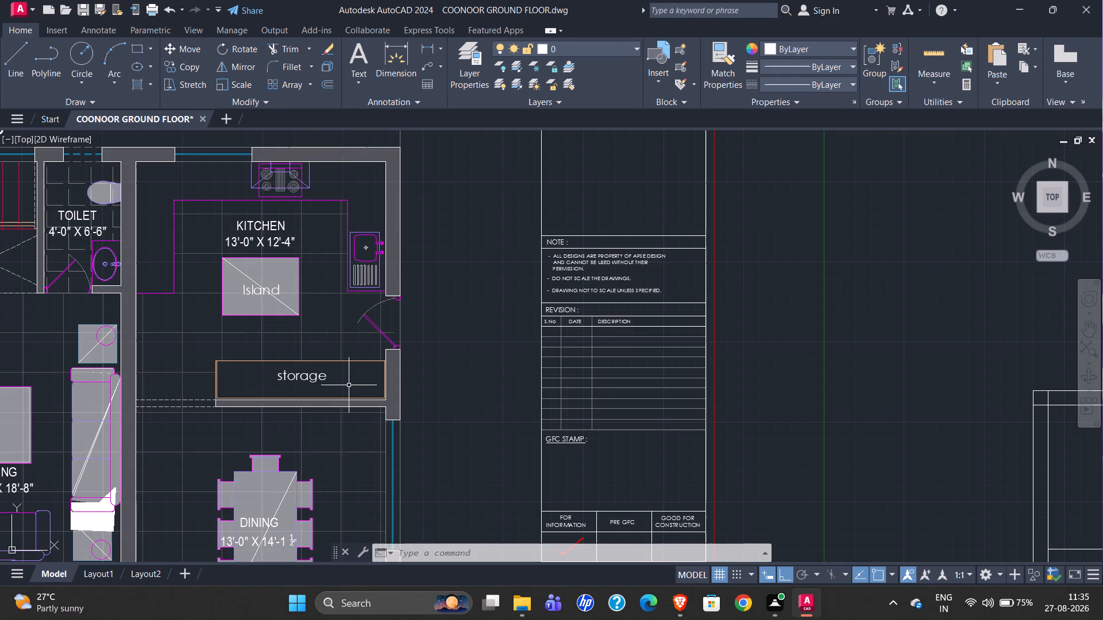
pyautogui.scroll(-1, 188, 272)
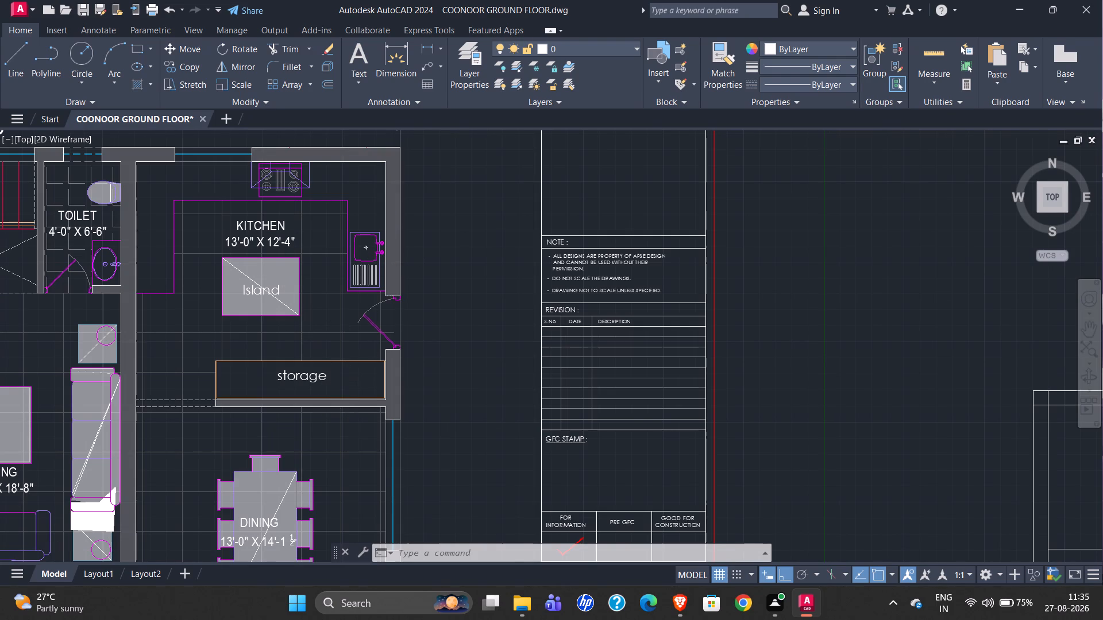
pyautogui.scroll(3, 240, 460)
pyautogui.scroll(-1, 180, 315)
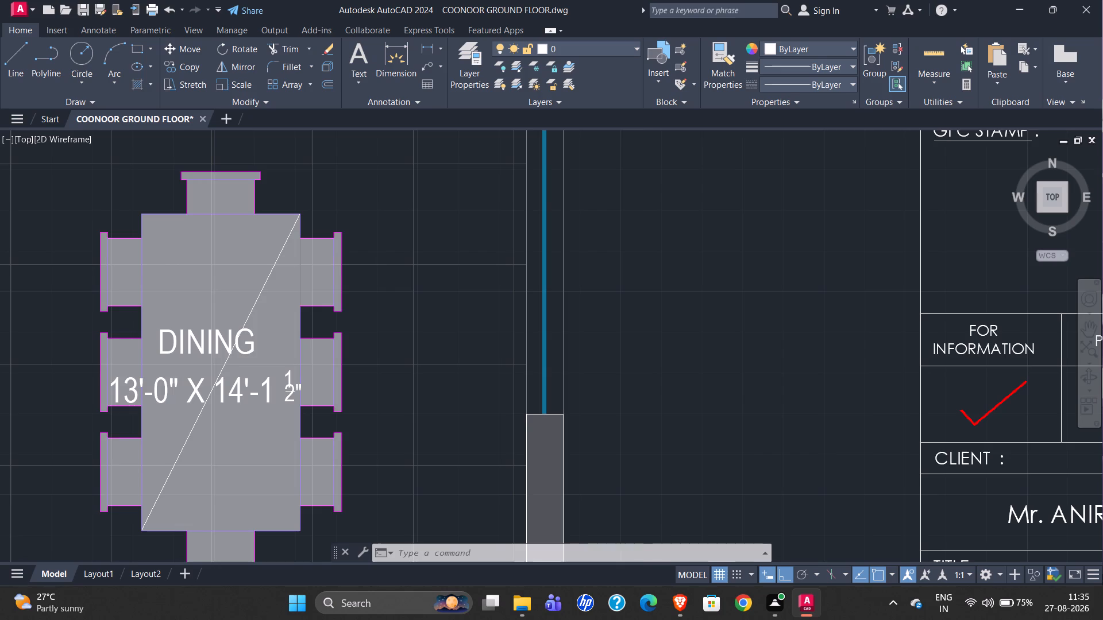
pyautogui.scroll(-1, 180, 315)
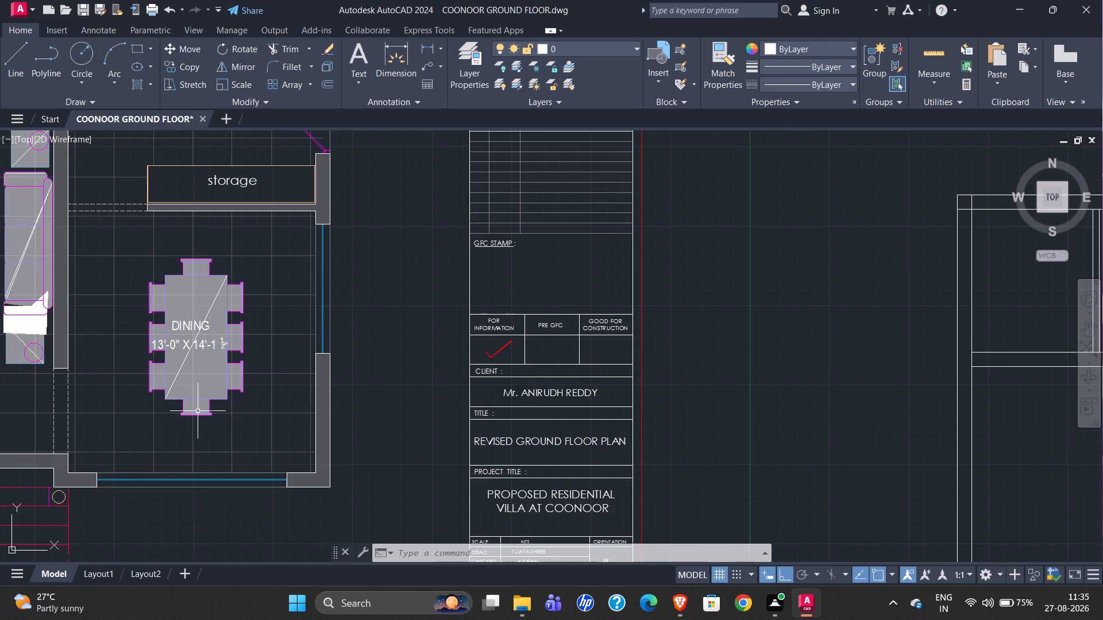
pyautogui.scroll(-1, 70, 408)
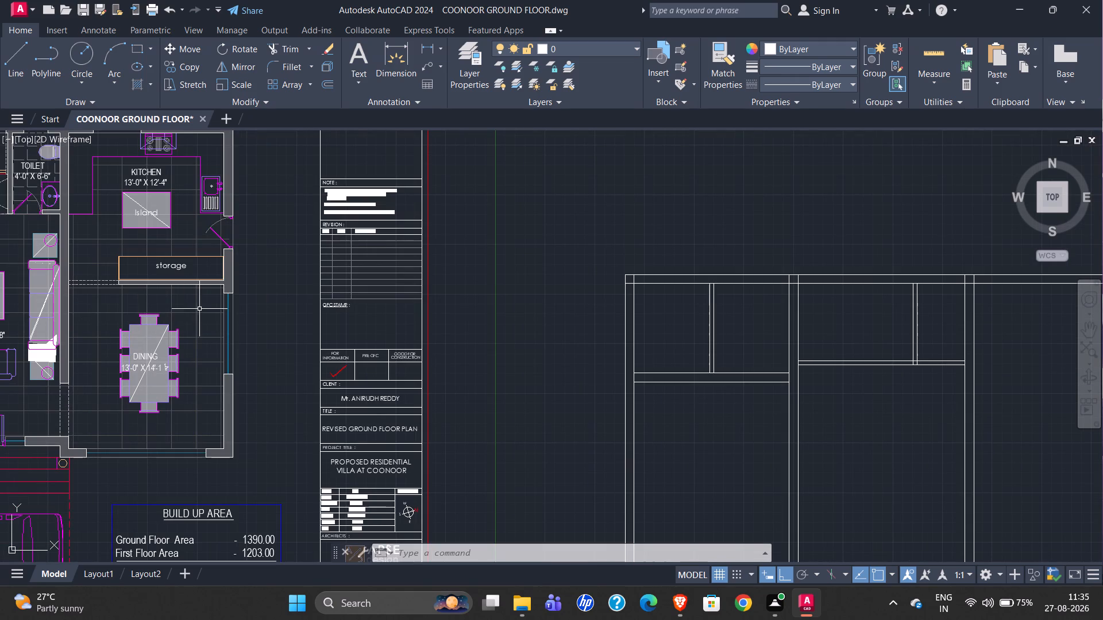
pyautogui.scroll(-1, 186, 281)
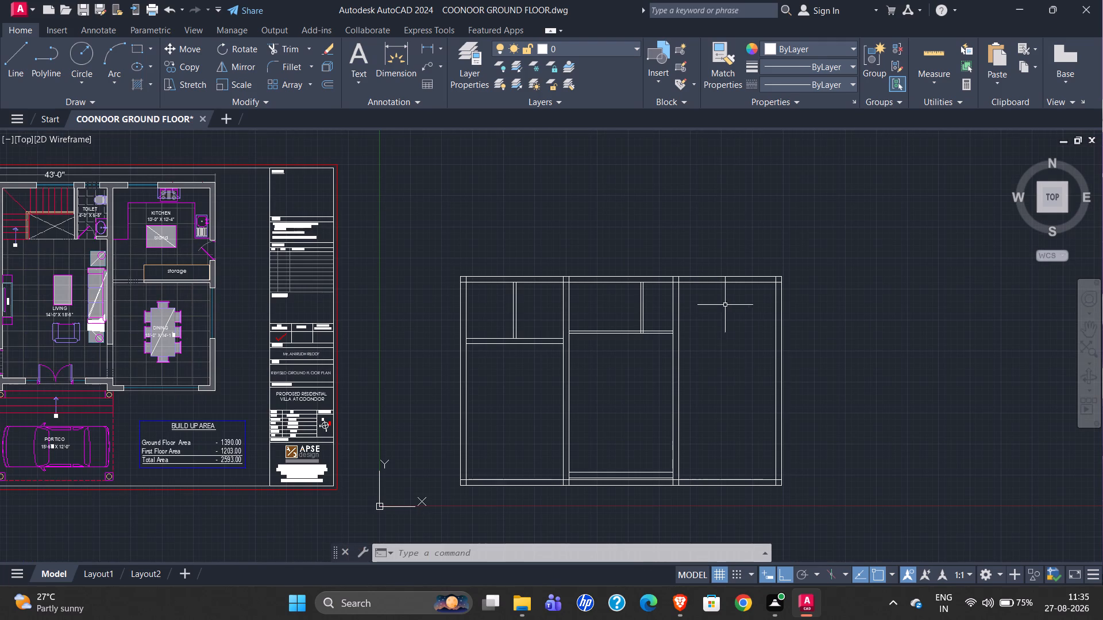
# Draw a line along the upper inner wall edge of the empty kitchen bay, spanning from wall to wall.
pyautogui.click(20, 61)
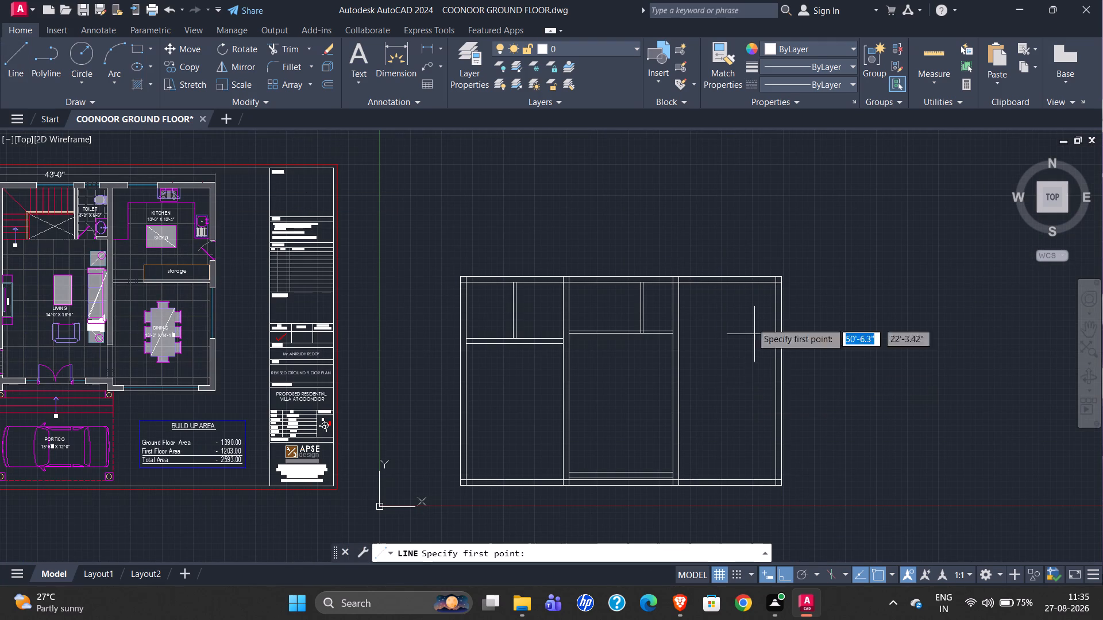
pyautogui.scroll(2, 734, 277)
pyautogui.click(588, 294)
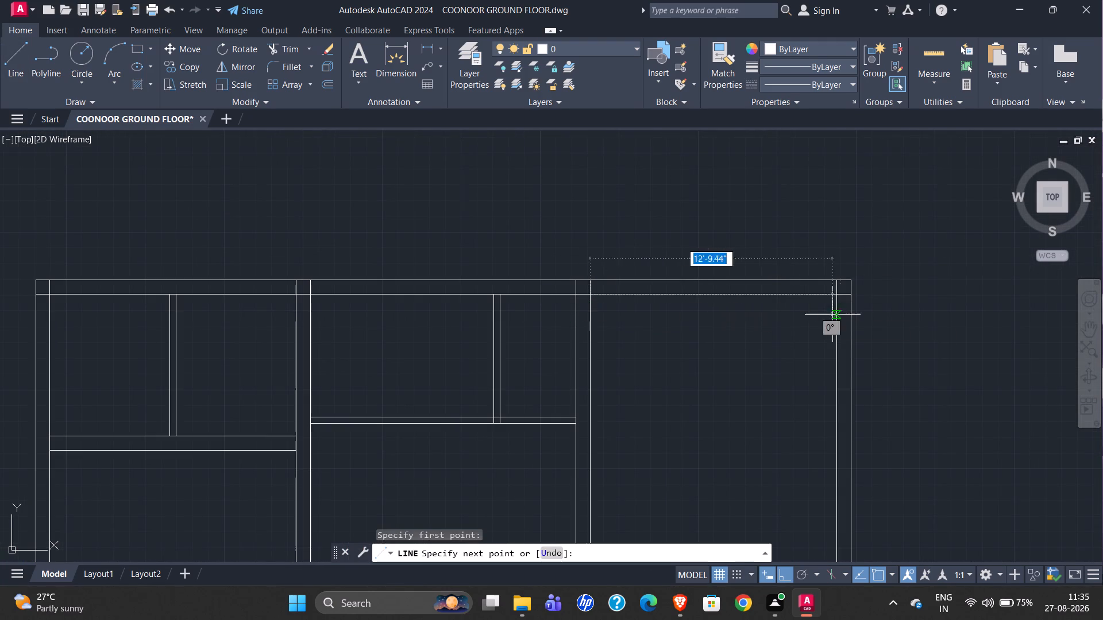
pyautogui.click(836, 297)
pyautogui.press('Escape')
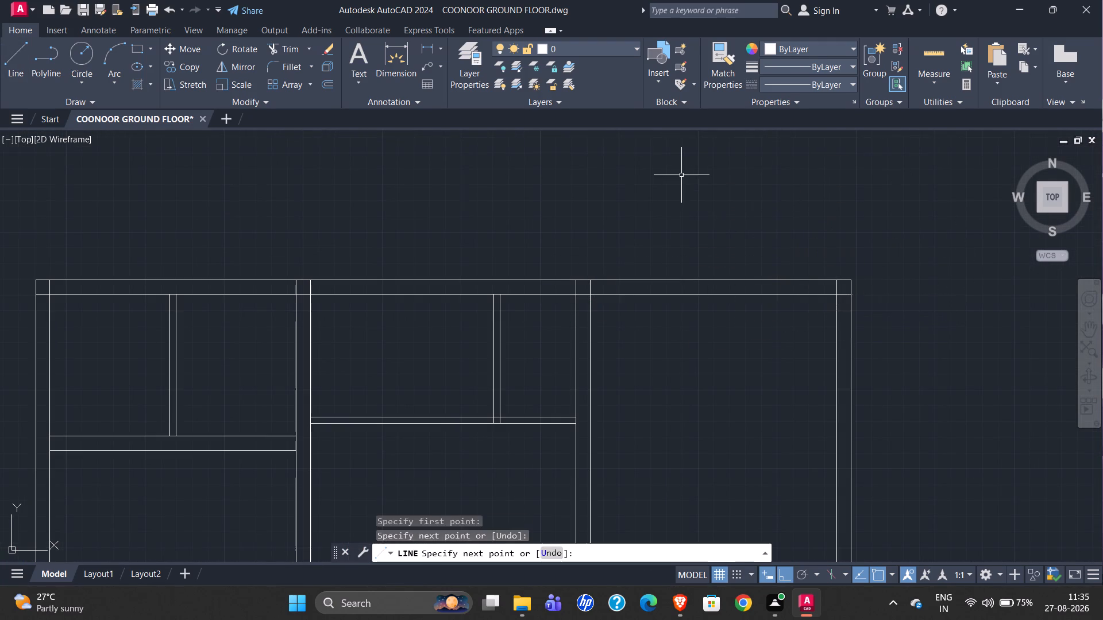
# Offset the kitchen bay's upper inner line 12'4" down to mark the kitchen's depth.
pyautogui.click(687, 294)
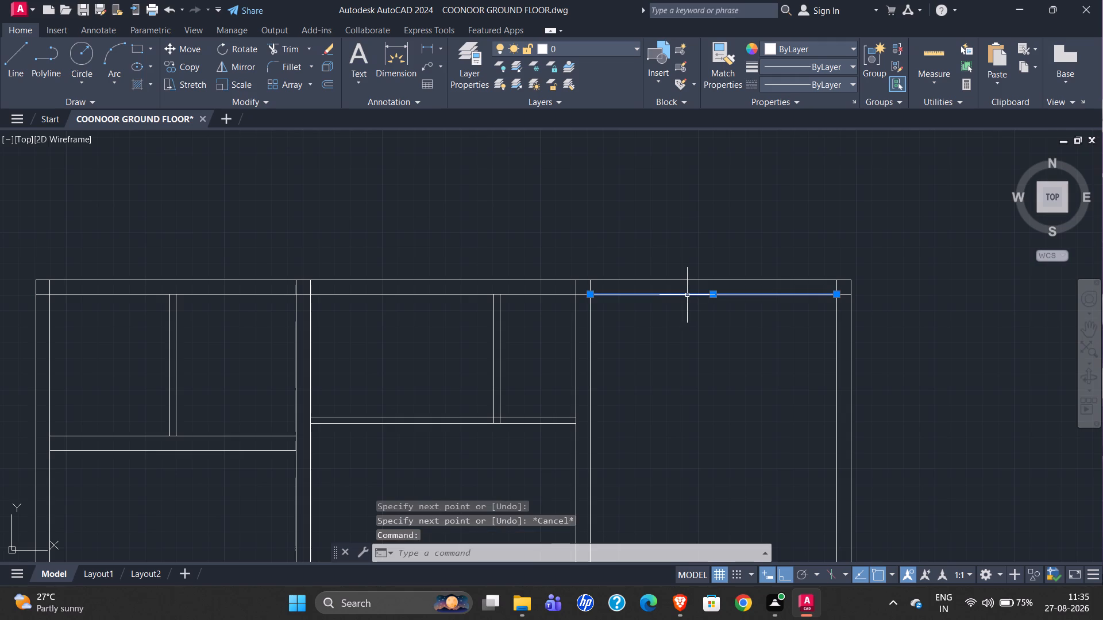
pyautogui.press('o')
pyautogui.press('Return')
pyautogui.scroll(-1, 661, 197)
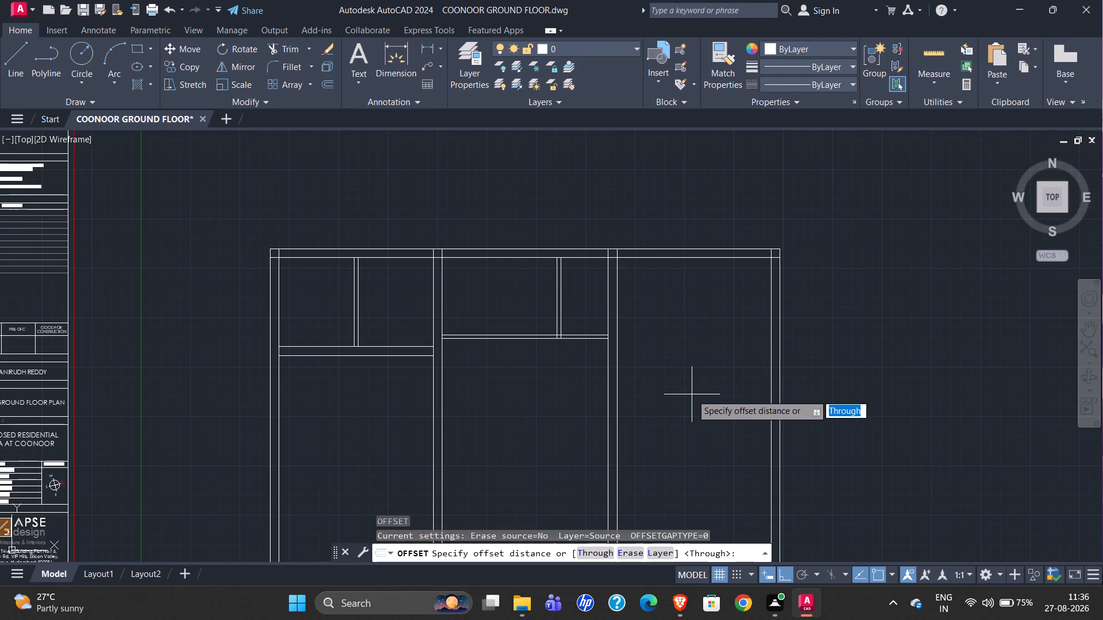
pyautogui.press('1')
pyautogui.write('2\'4"')
pyautogui.press('Return')
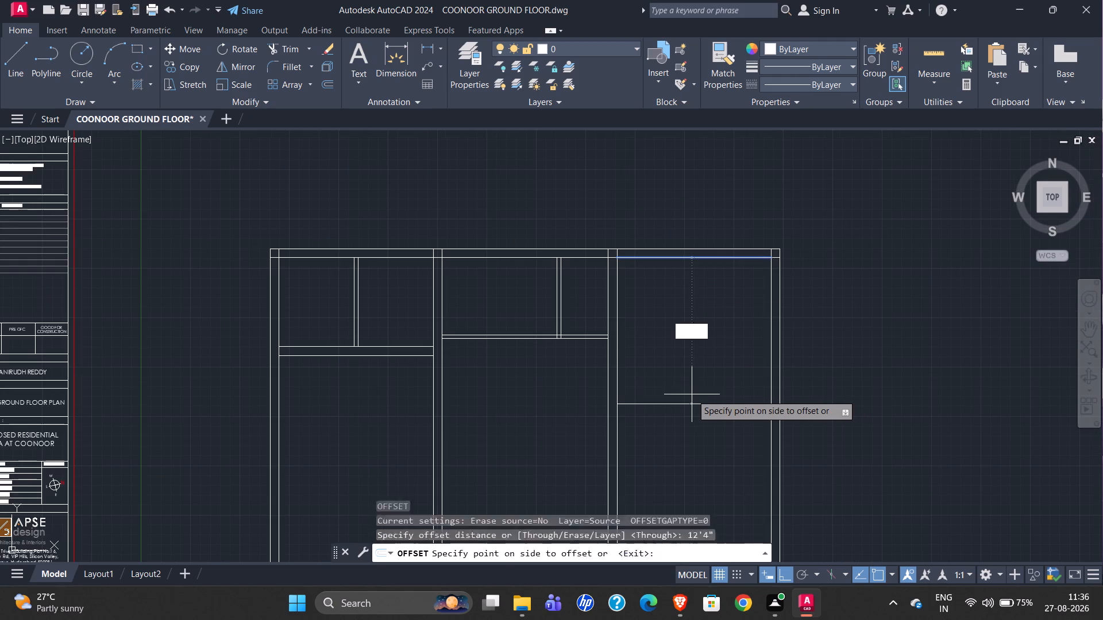
pyautogui.click(703, 445)
pyautogui.scroll(-1, 647, 171)
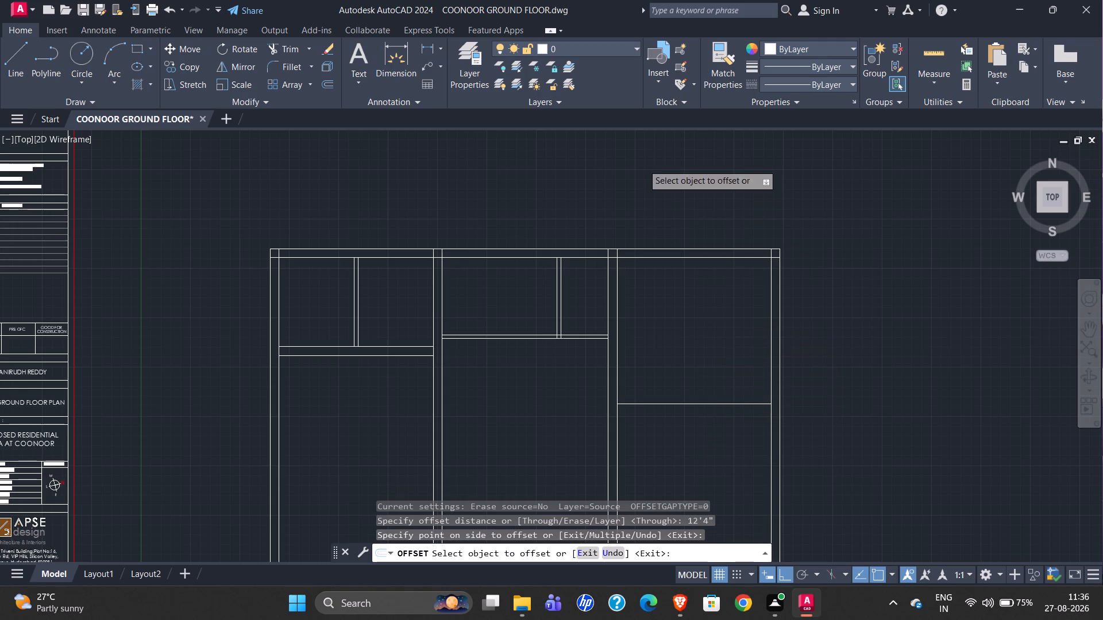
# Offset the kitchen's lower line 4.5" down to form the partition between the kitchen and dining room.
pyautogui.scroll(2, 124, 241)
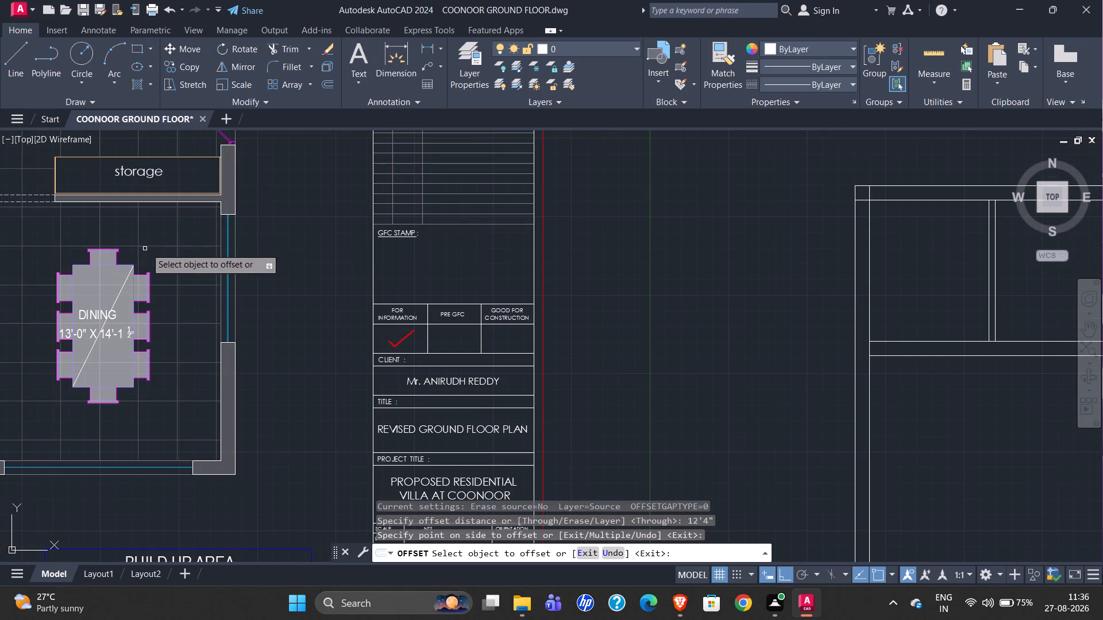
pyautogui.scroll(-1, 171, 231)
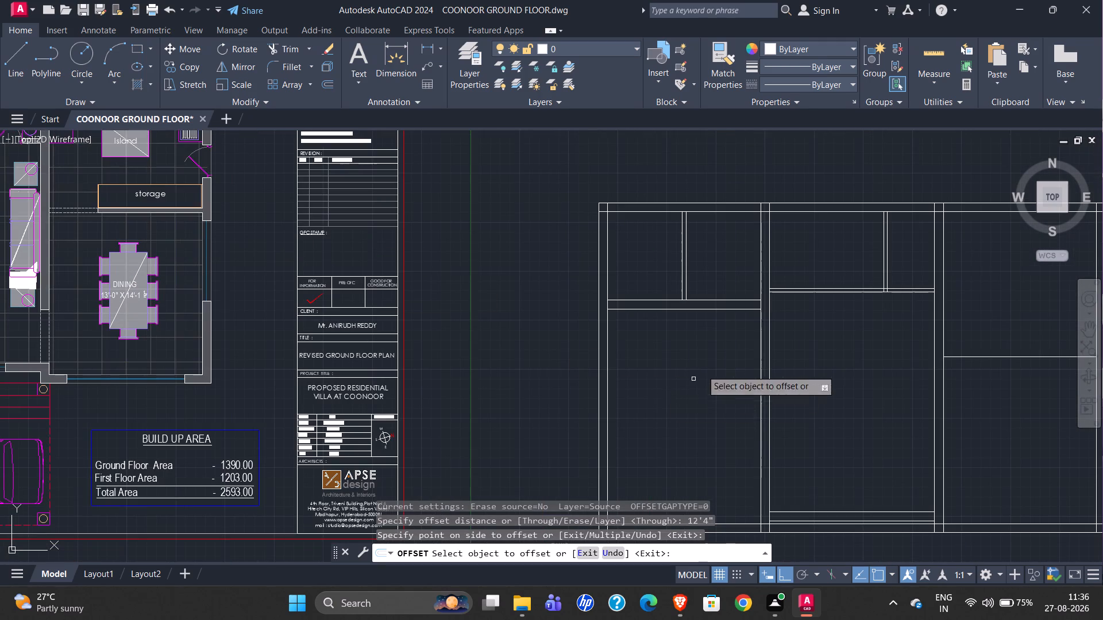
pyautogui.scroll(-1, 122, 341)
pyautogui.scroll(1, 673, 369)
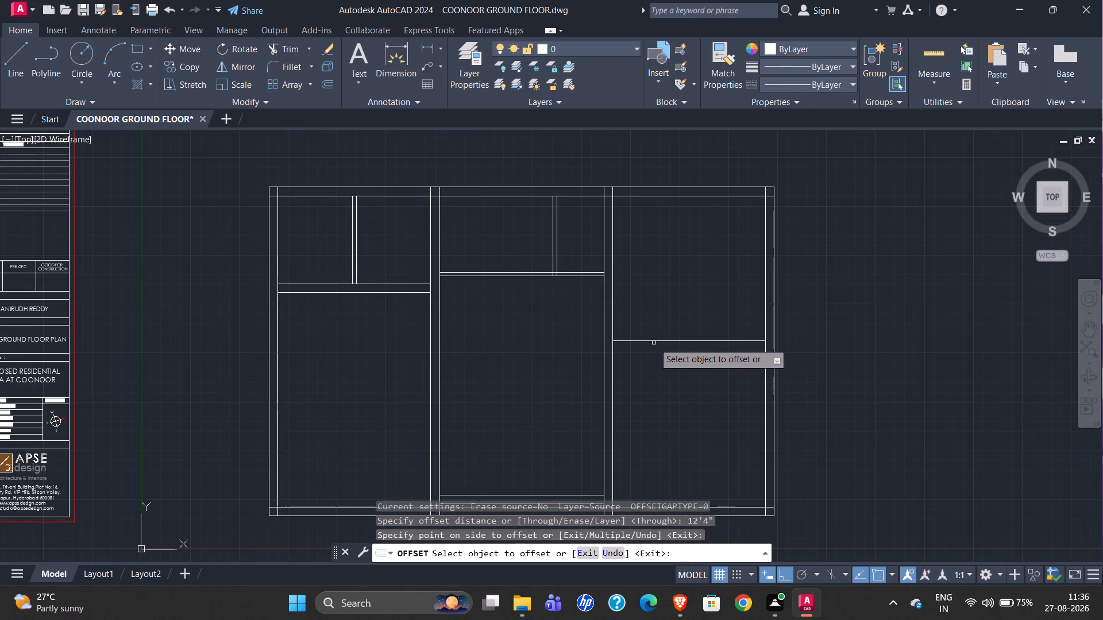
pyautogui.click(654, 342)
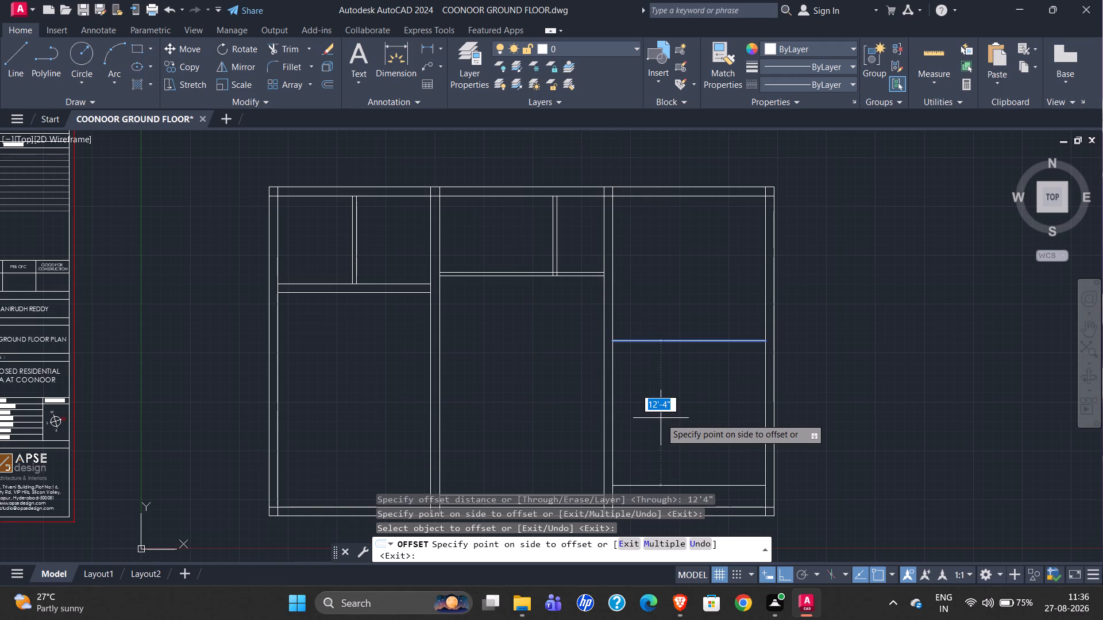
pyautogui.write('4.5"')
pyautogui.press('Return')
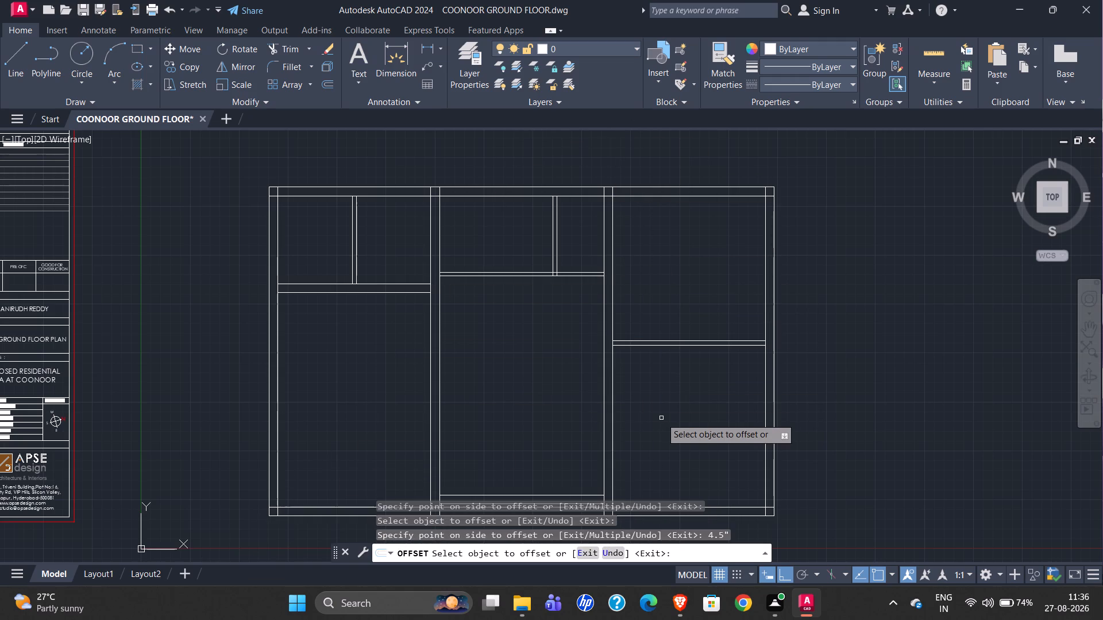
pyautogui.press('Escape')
# Check the dining room's depth from the partition to the lower wall's inner edge with a temporary line, and compare the original's dining size.
pyautogui.click(7, 67)
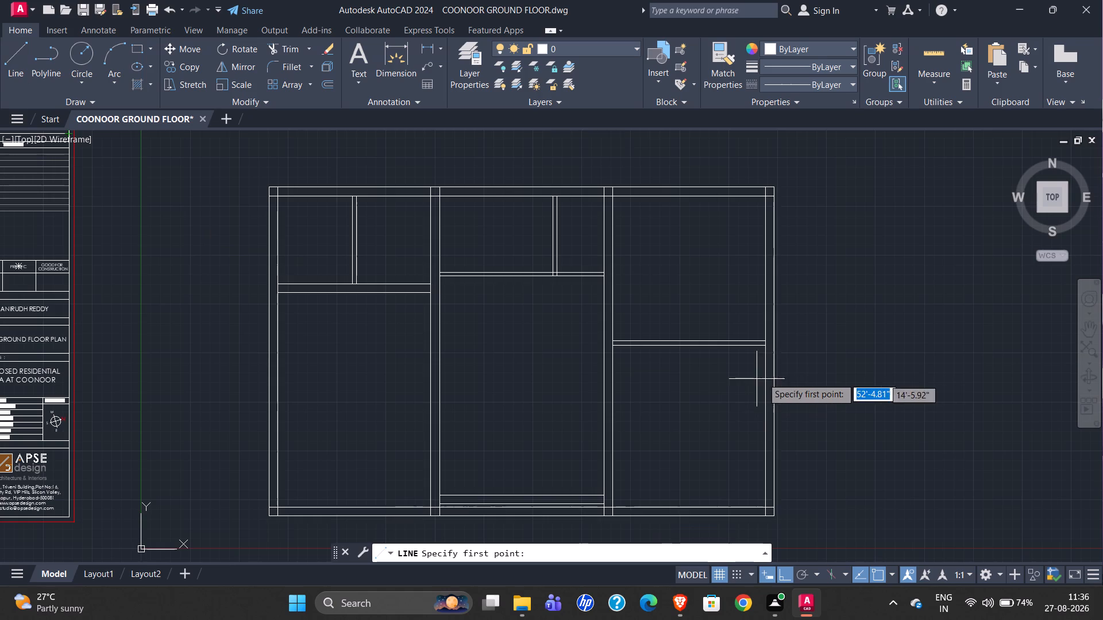
pyautogui.scroll(4, 764, 347)
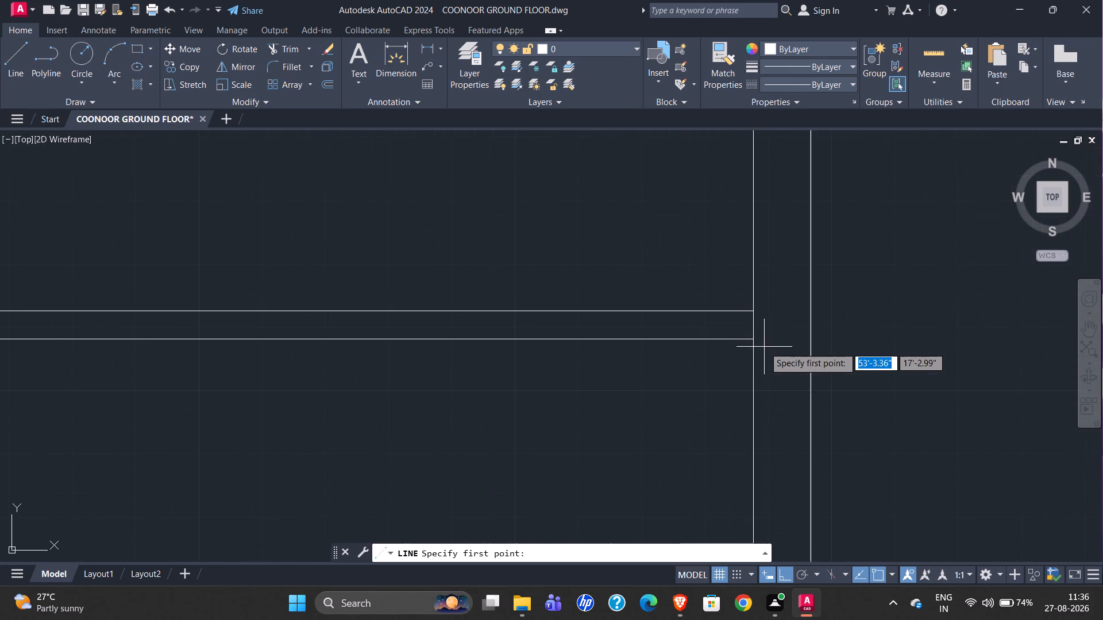
pyautogui.click(751, 341)
pyautogui.scroll(-3, 715, 236)
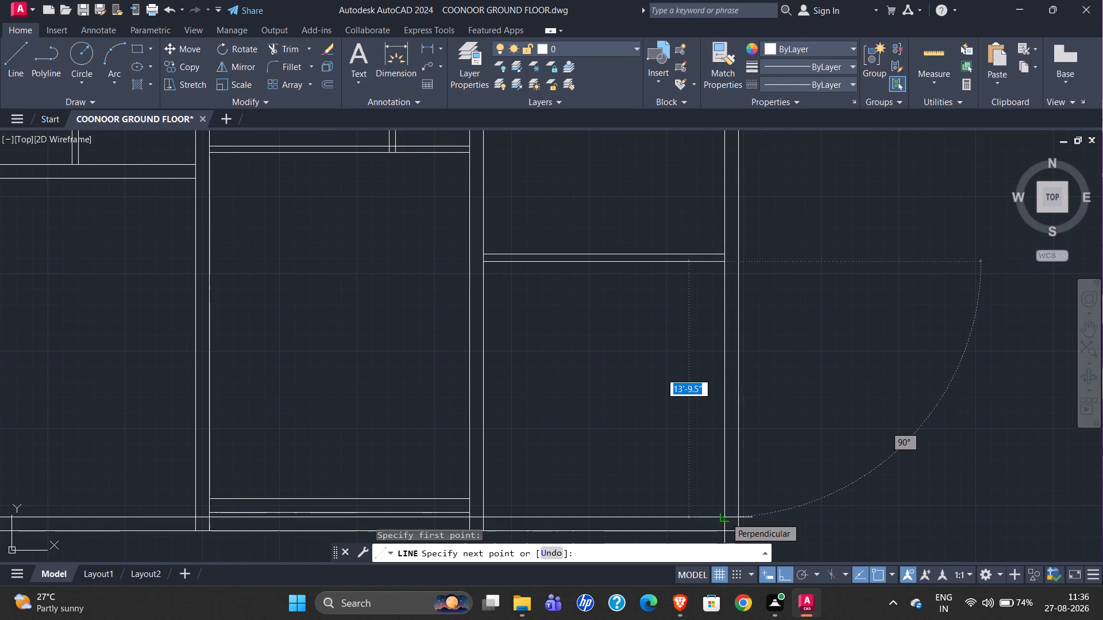
pyautogui.press('Escape')
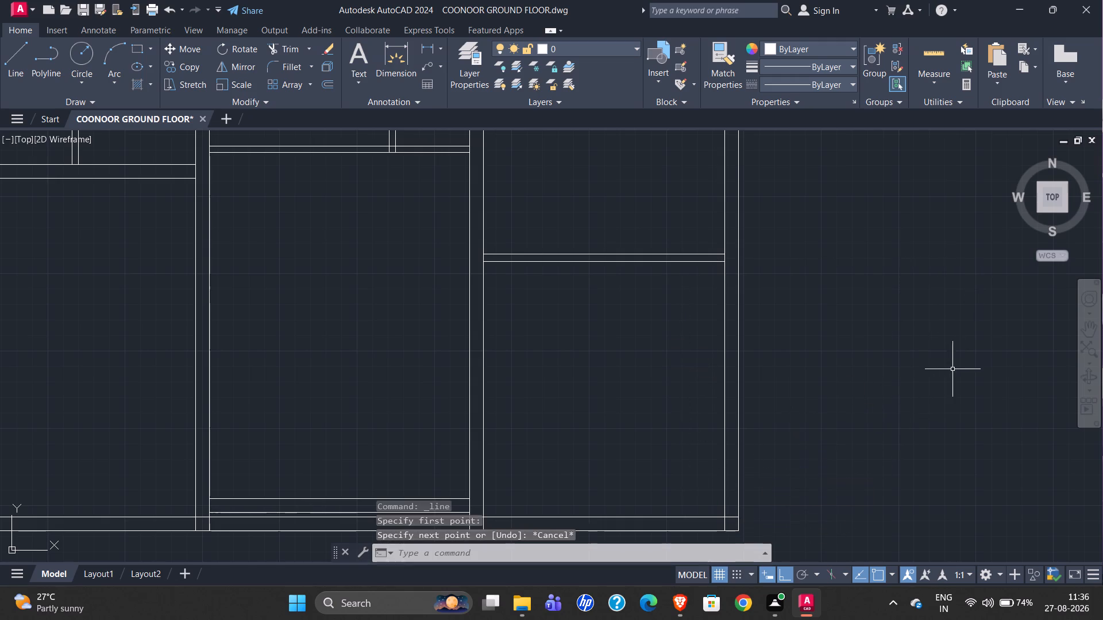
pyautogui.scroll(-2, 974, 351)
pyautogui.scroll(3, 236, 240)
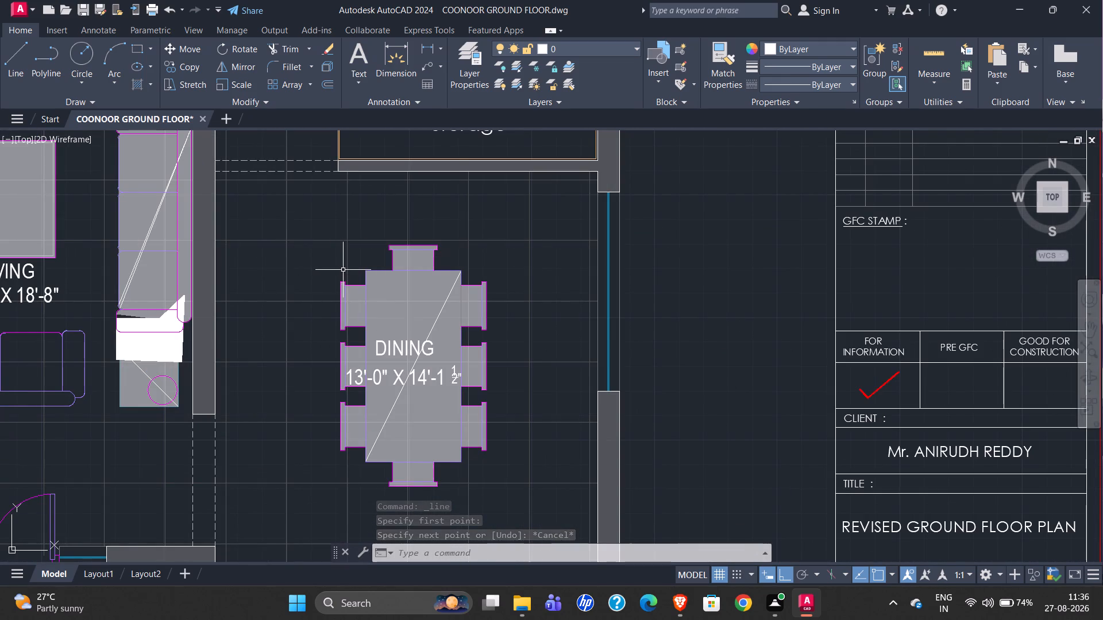
pyautogui.scroll(-1, 239, 281)
pyautogui.scroll(-1, 139, 374)
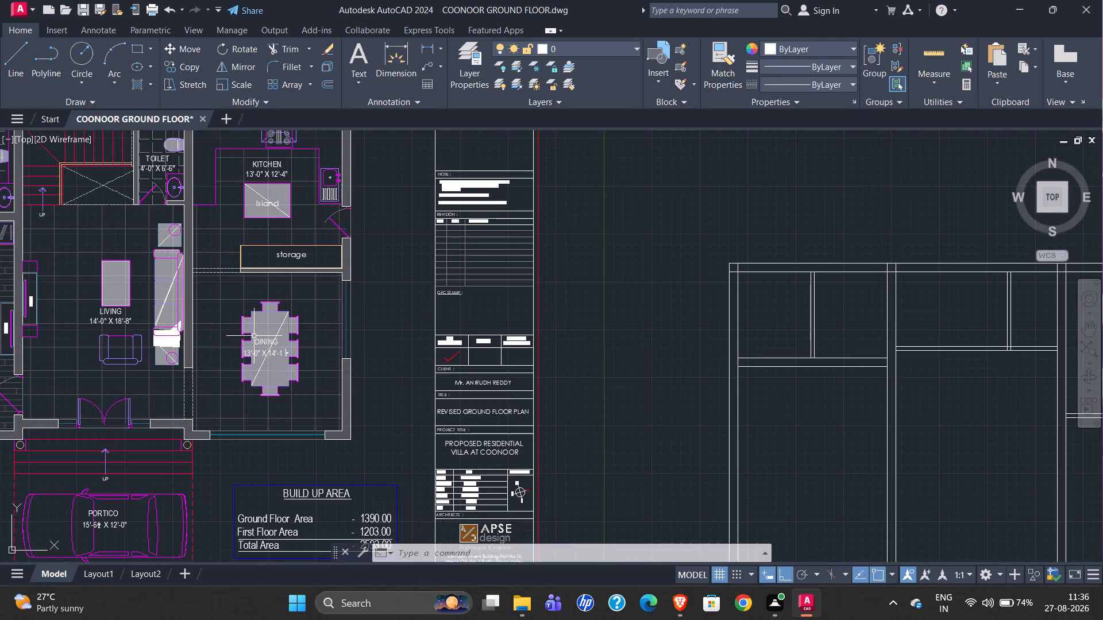
pyautogui.scroll(-1, 216, 357)
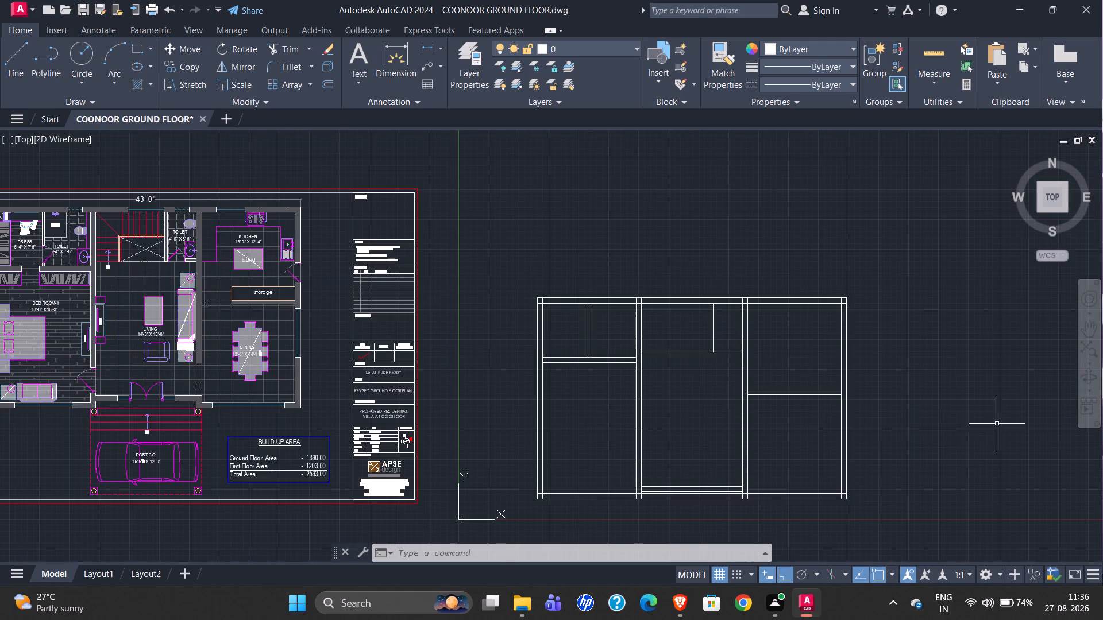
# Check the kitchen's depth from the partition's upper line to the upper wall's inner edge with a temporary line.
pyautogui.scroll(2, 894, 364)
pyautogui.click(0, 60)
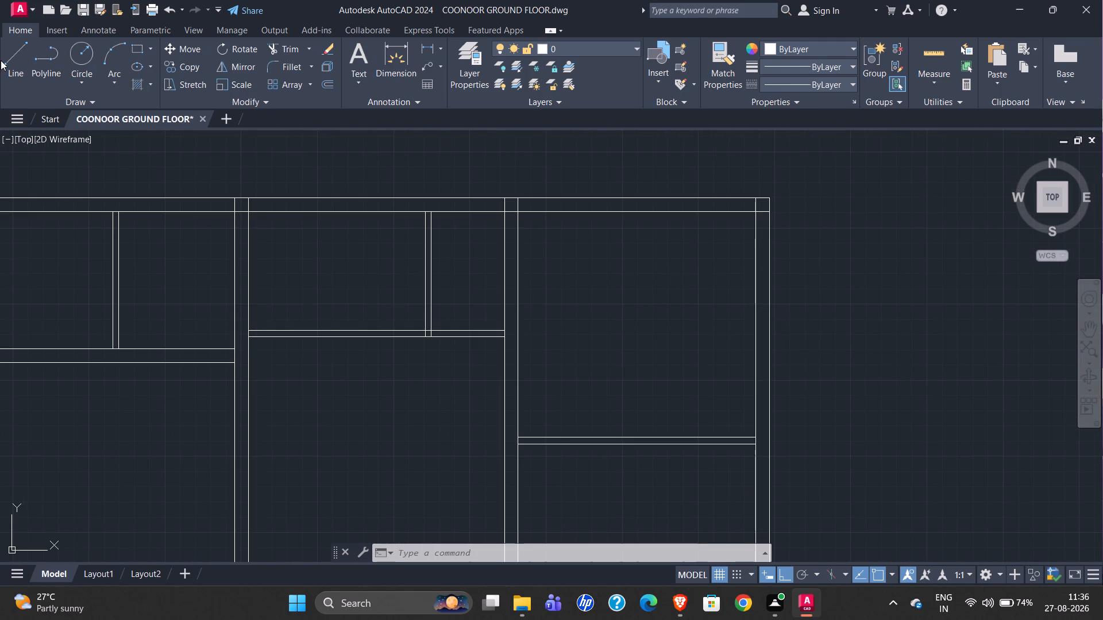
pyautogui.click(2, 60)
pyautogui.click(13, 64)
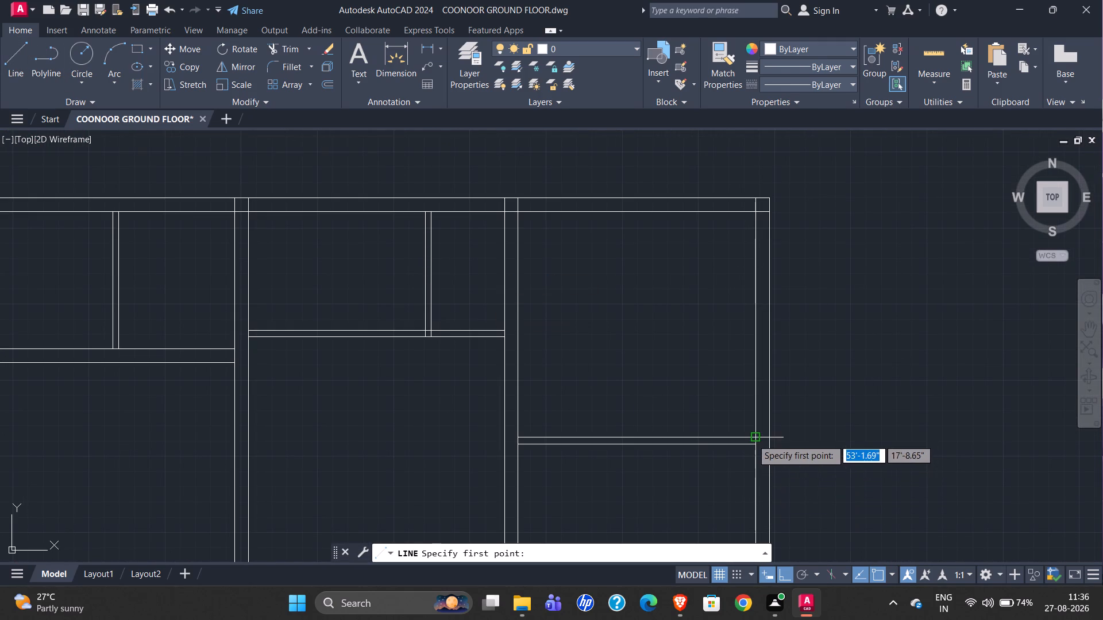
pyautogui.click(754, 437)
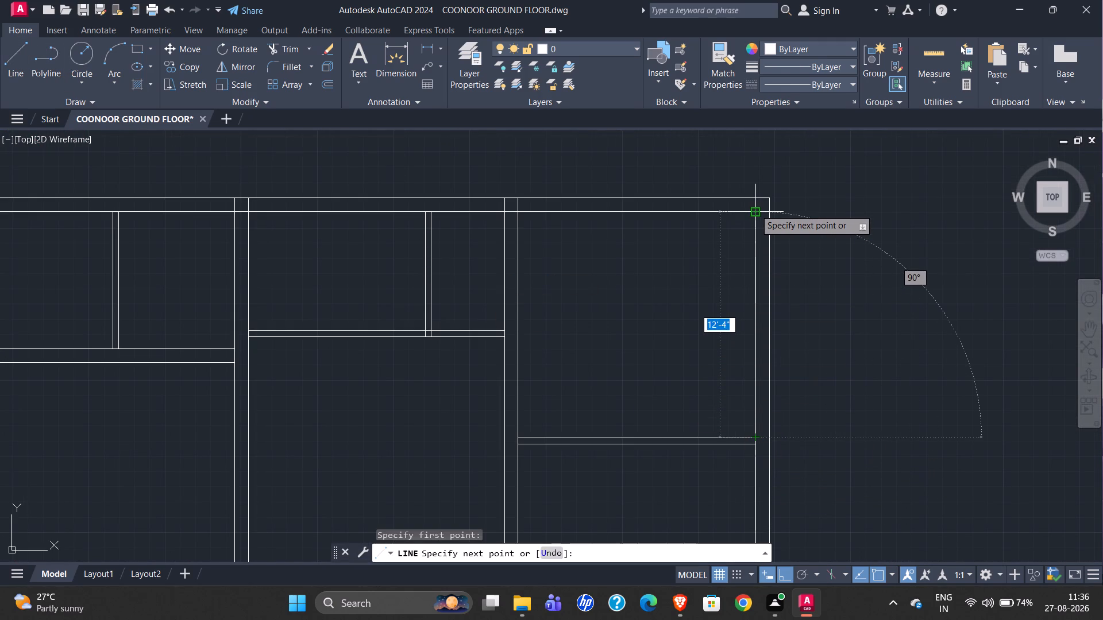
pyautogui.press('Escape')
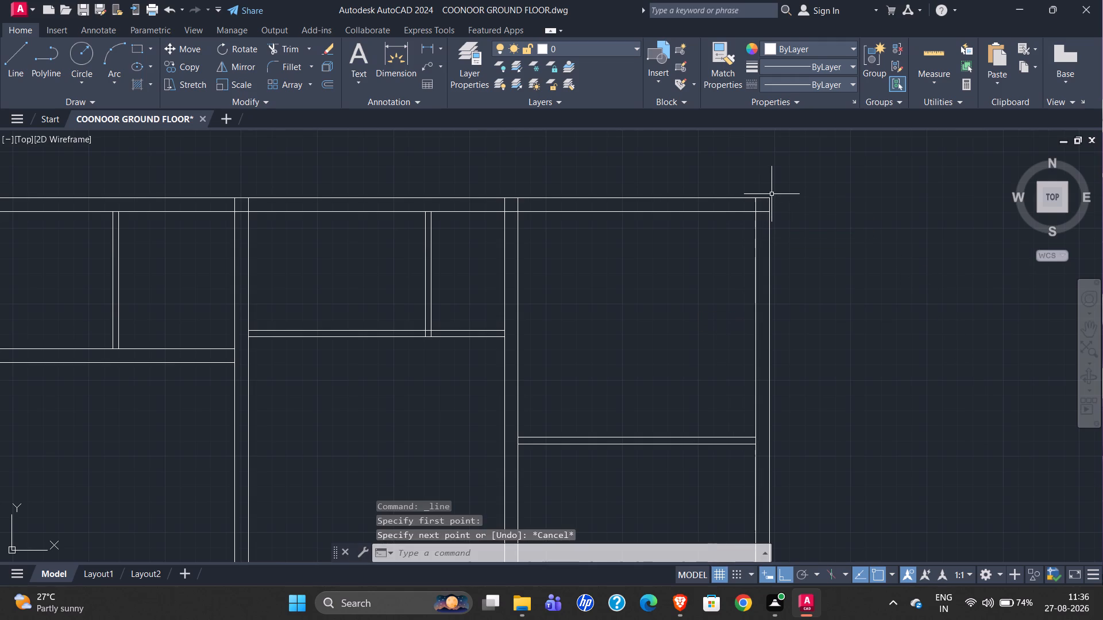
# Recheck the dining room's depth with a temporary line from the lower inner wall corner up to the partition.
pyautogui.scroll(-2, 770, 215)
pyautogui.scroll(3, 748, 331)
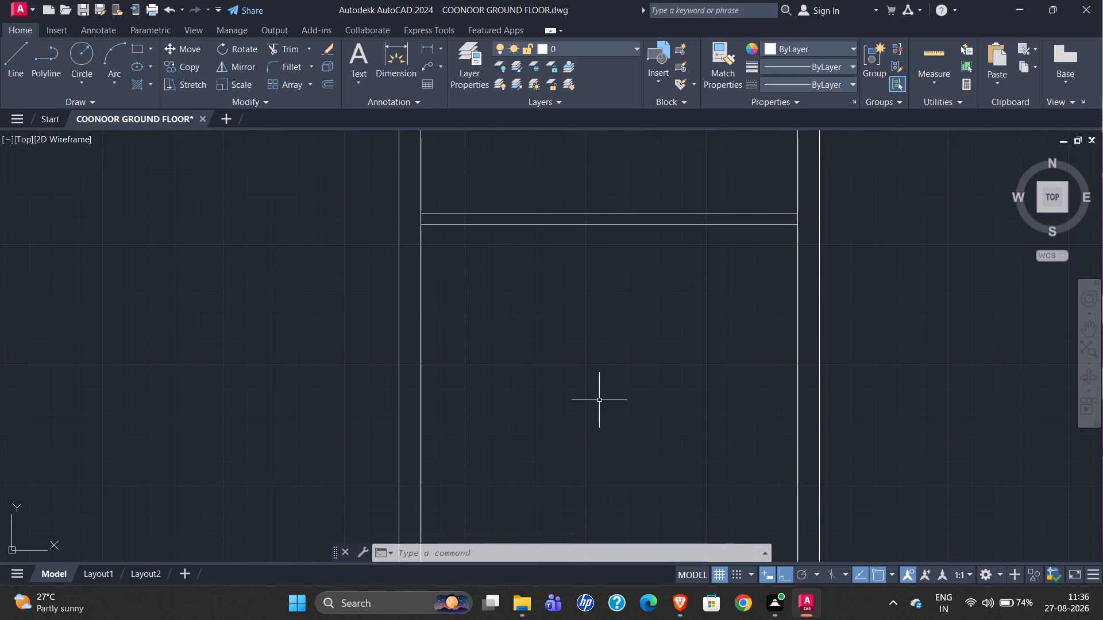
pyautogui.click(7, 66)
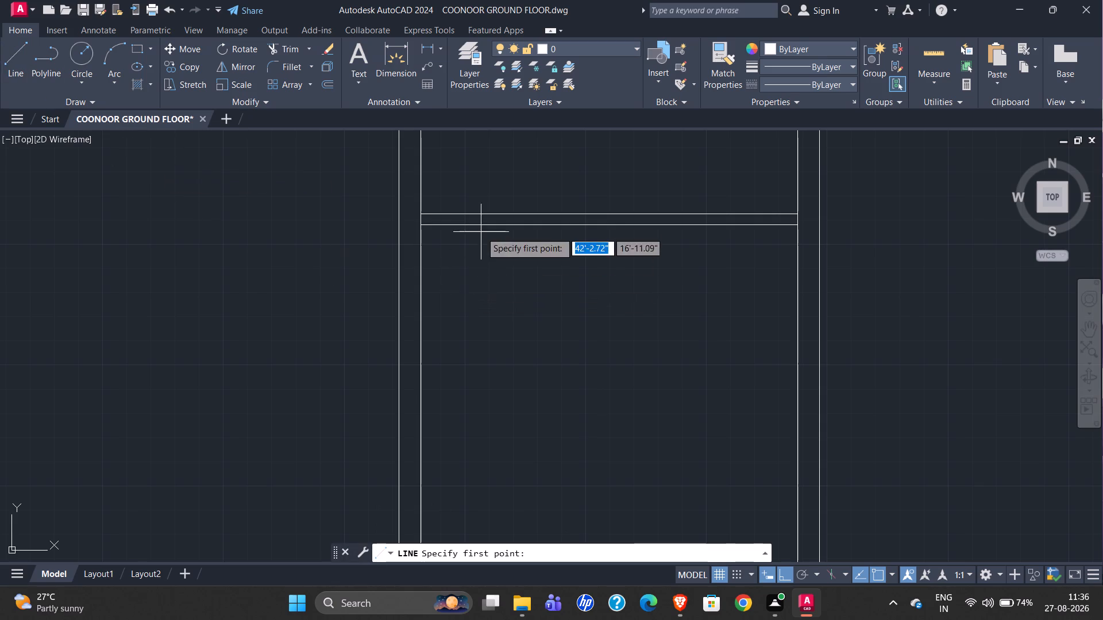
pyautogui.scroll(-1, 481, 219)
pyautogui.click(676, 471)
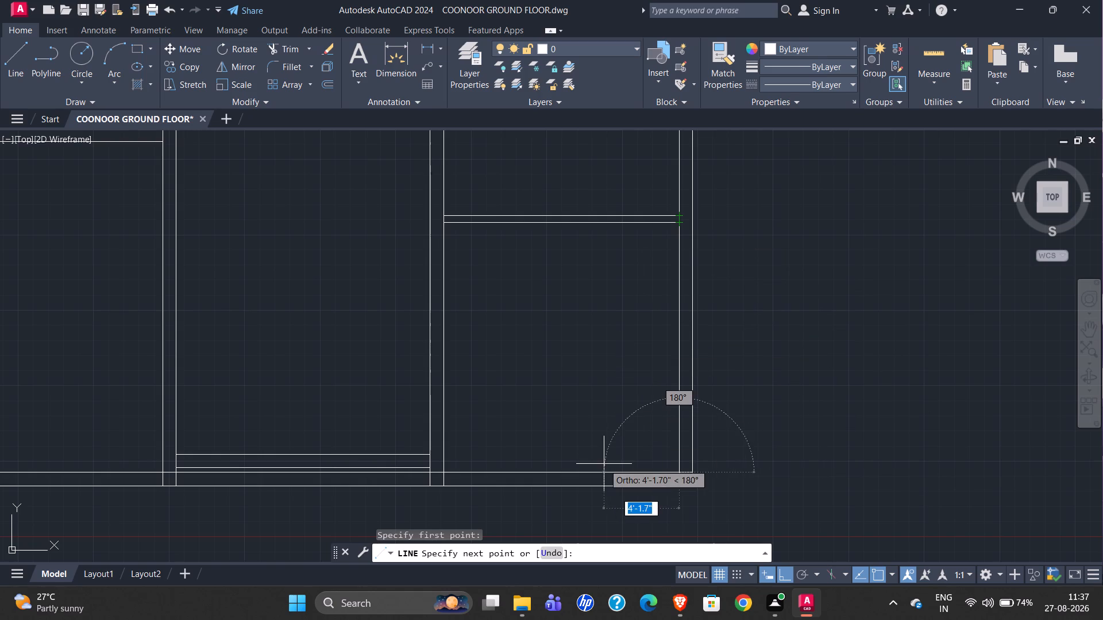
pyautogui.press('Escape')
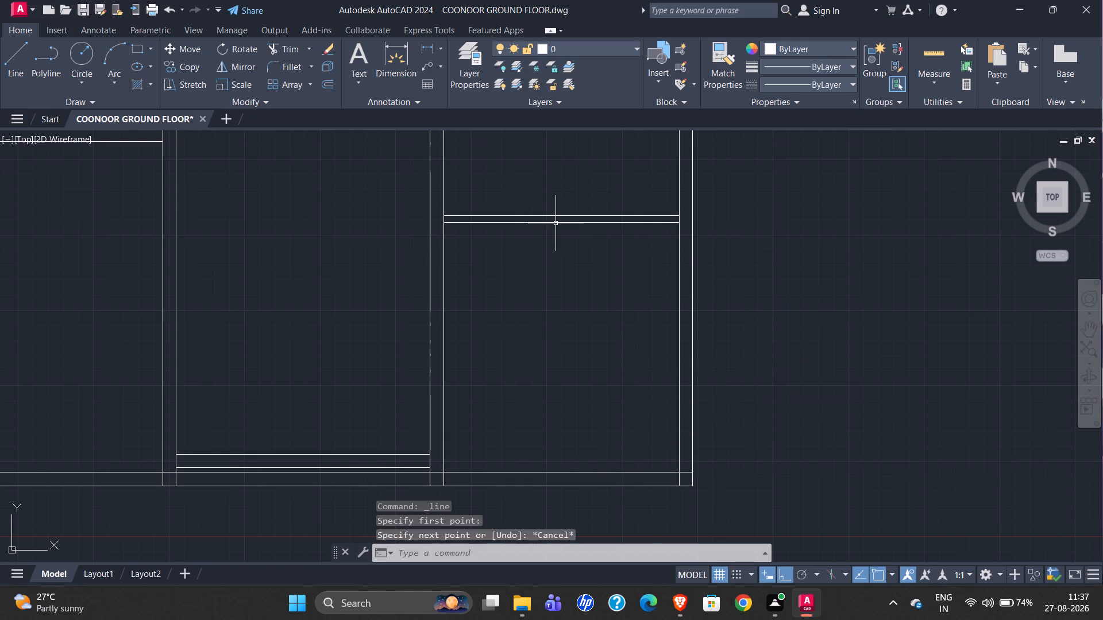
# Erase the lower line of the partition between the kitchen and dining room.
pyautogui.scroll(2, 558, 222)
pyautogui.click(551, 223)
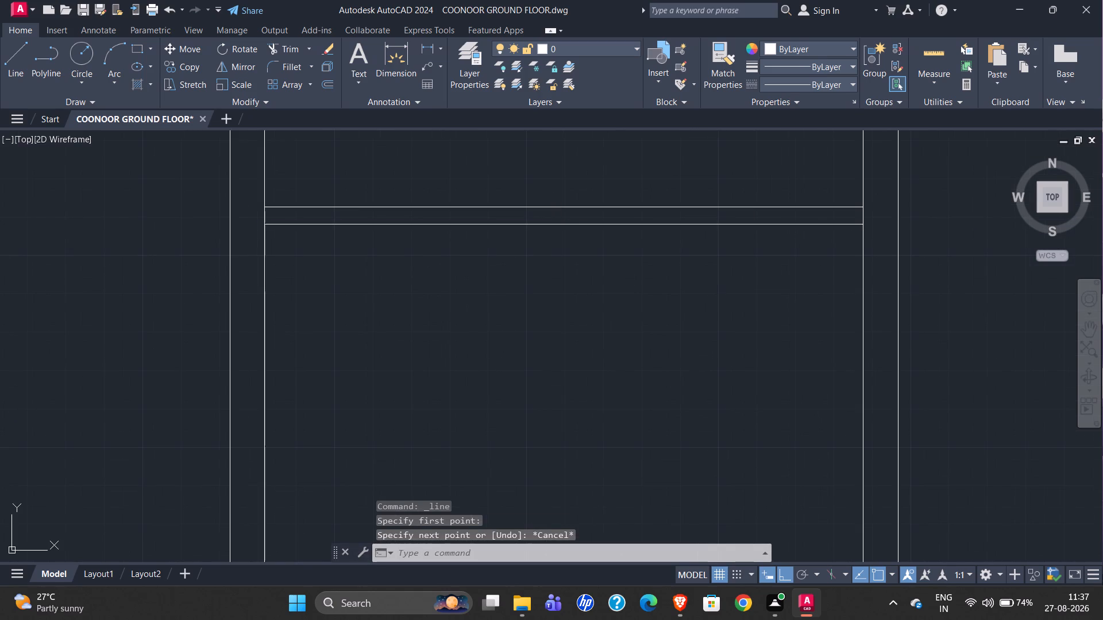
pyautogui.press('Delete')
# Offset the kitchen's lower line 4" down to form the partition between the kitchen and dining room.
pyautogui.click(554, 203)
pyautogui.click(554, 212)
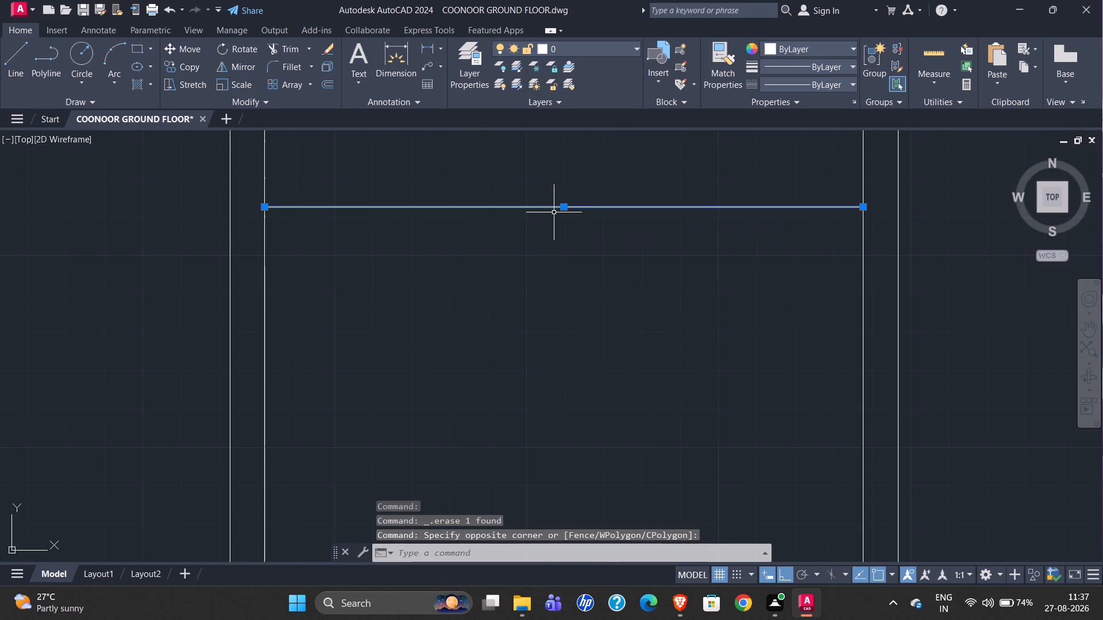
pyautogui.press('o')
pyautogui.press('Return')
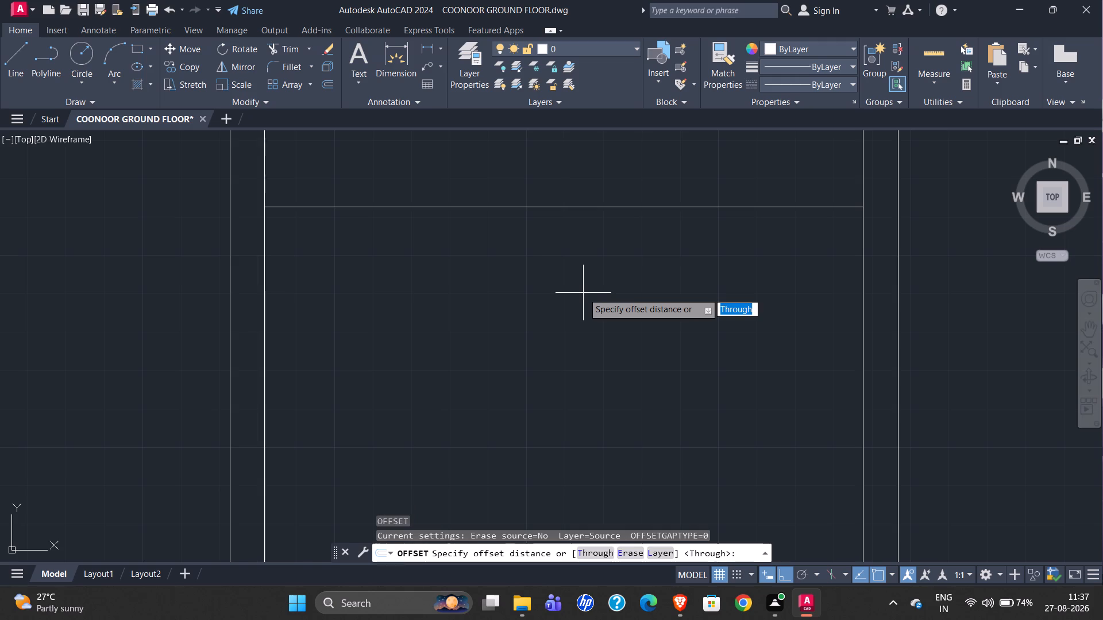
pyautogui.write('4"')
pyautogui.press('Return')
pyautogui.click(583, 296)
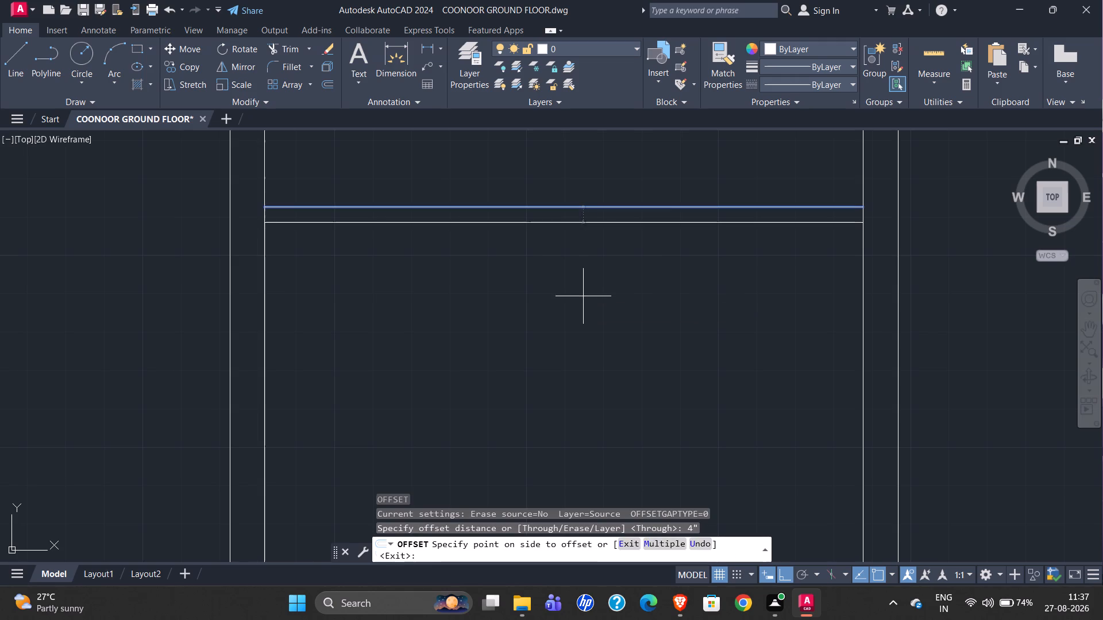
# Examine the original plan's dining room size and surrounding walls against the redrawn layout.
pyautogui.scroll(-6, 583, 296)
pyautogui.scroll(4, 384, 280)
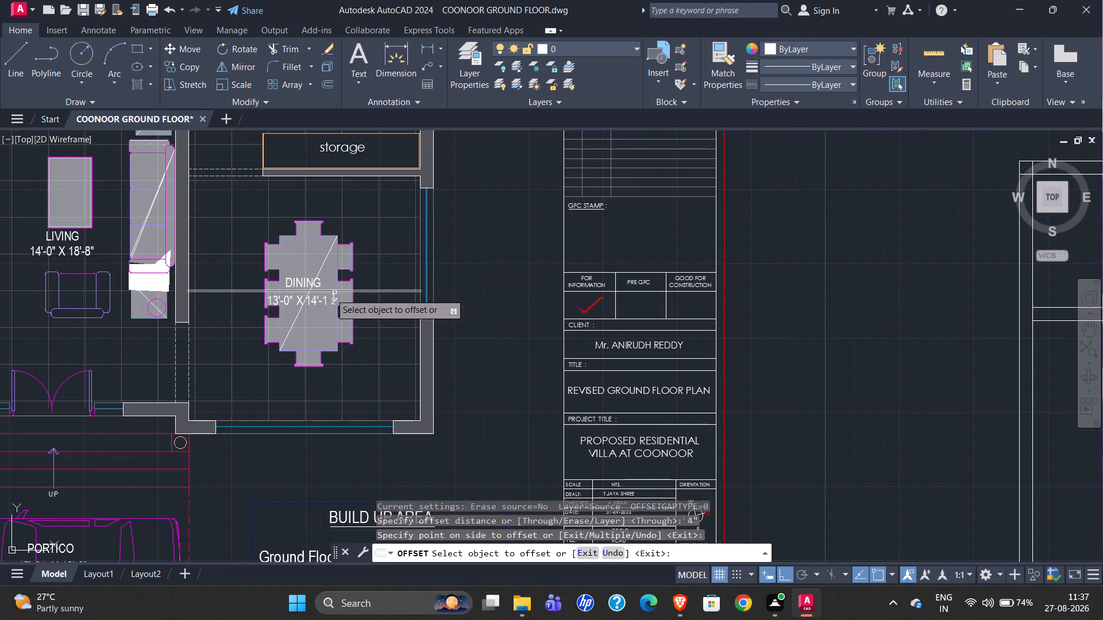
pyautogui.scroll(1, 323, 296)
pyautogui.scroll(-1, 298, 381)
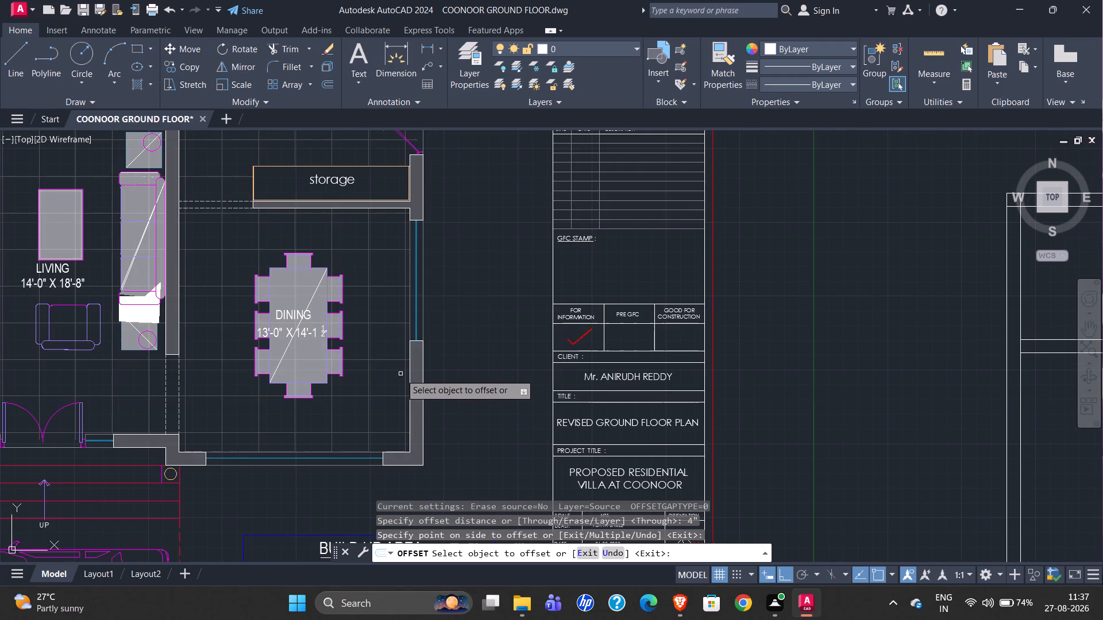
pyautogui.scroll(-1, 361, 379)
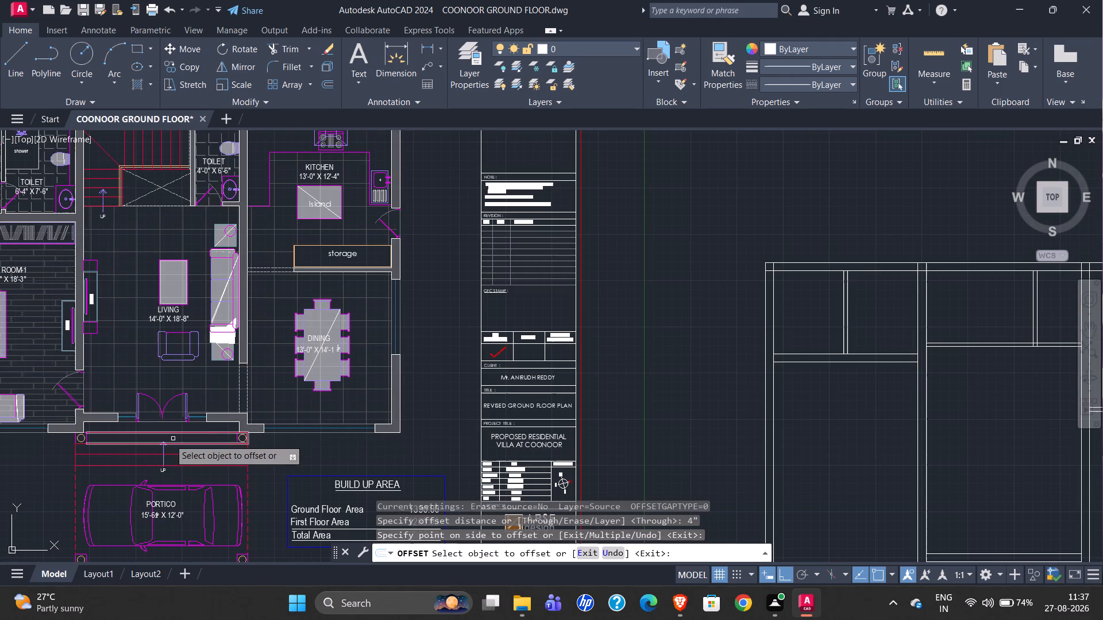
pyautogui.scroll(-1, 122, 422)
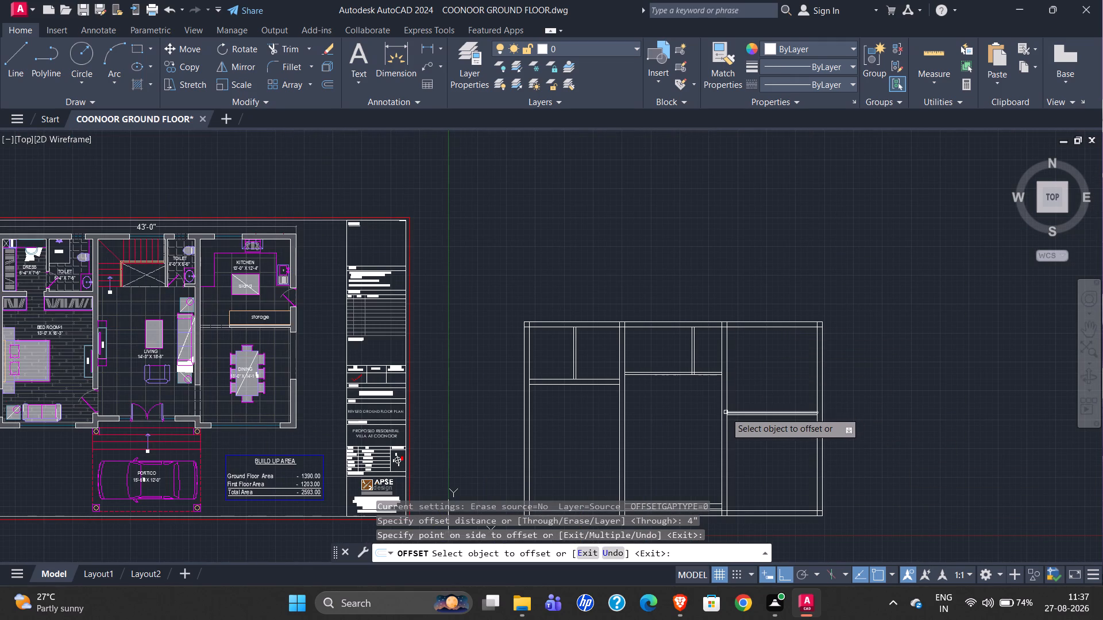
pyautogui.press('Escape')
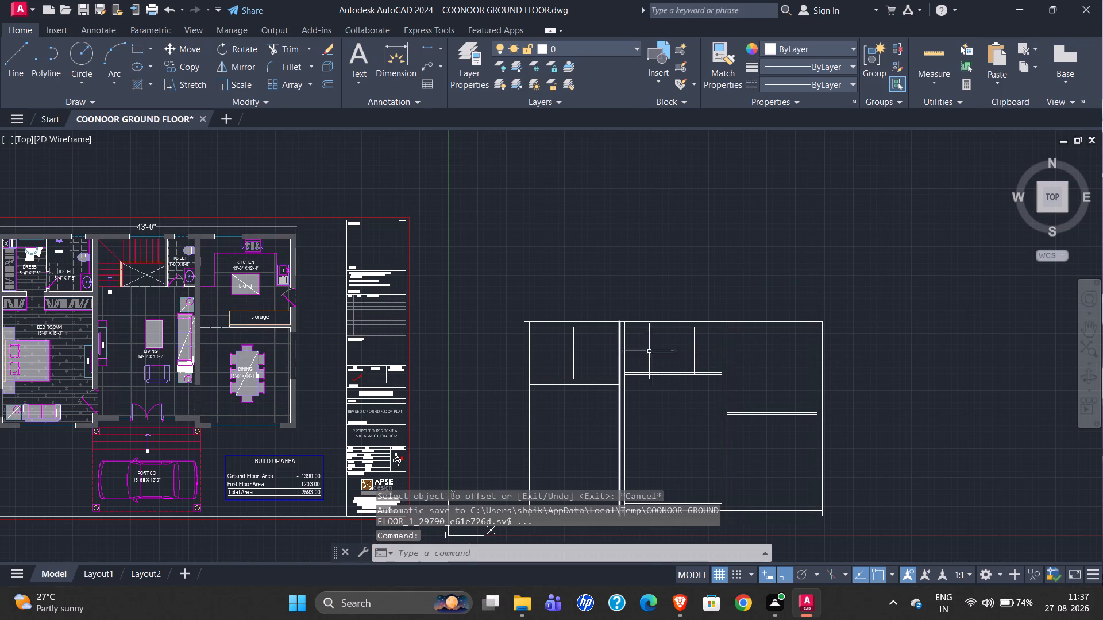
# Compare the redrawn wall layout with the original plan, and examine the original's front wall openings along the bedroom and living room.
pyautogui.scroll(-1, 595, 231)
pyautogui.scroll(3, 561, 422)
pyautogui.scroll(-2, 561, 408)
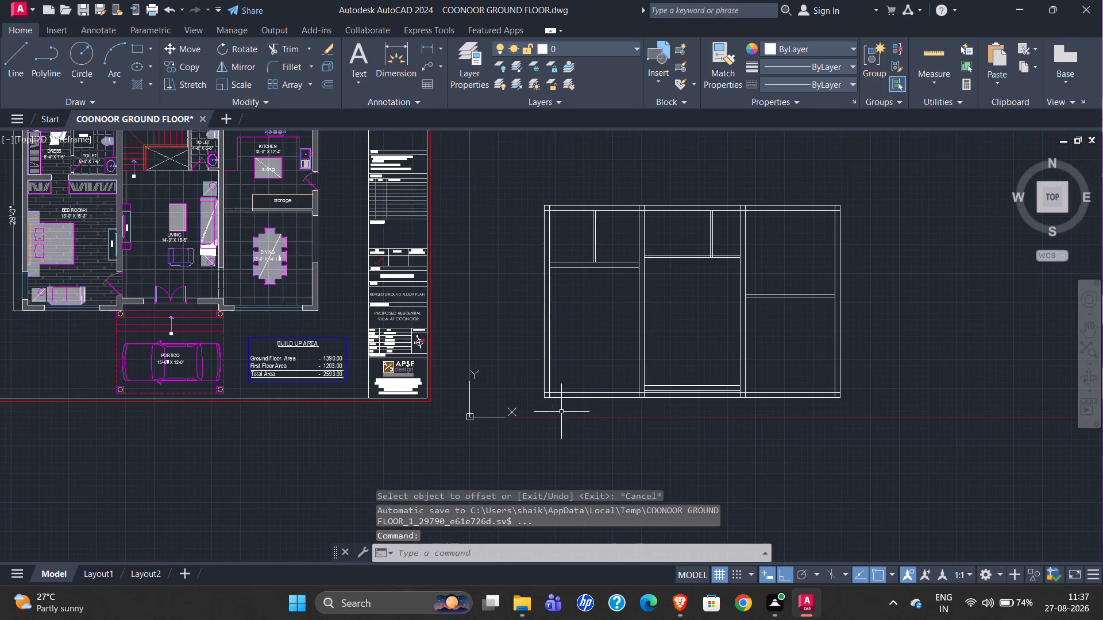
pyautogui.scroll(2, 545, 191)
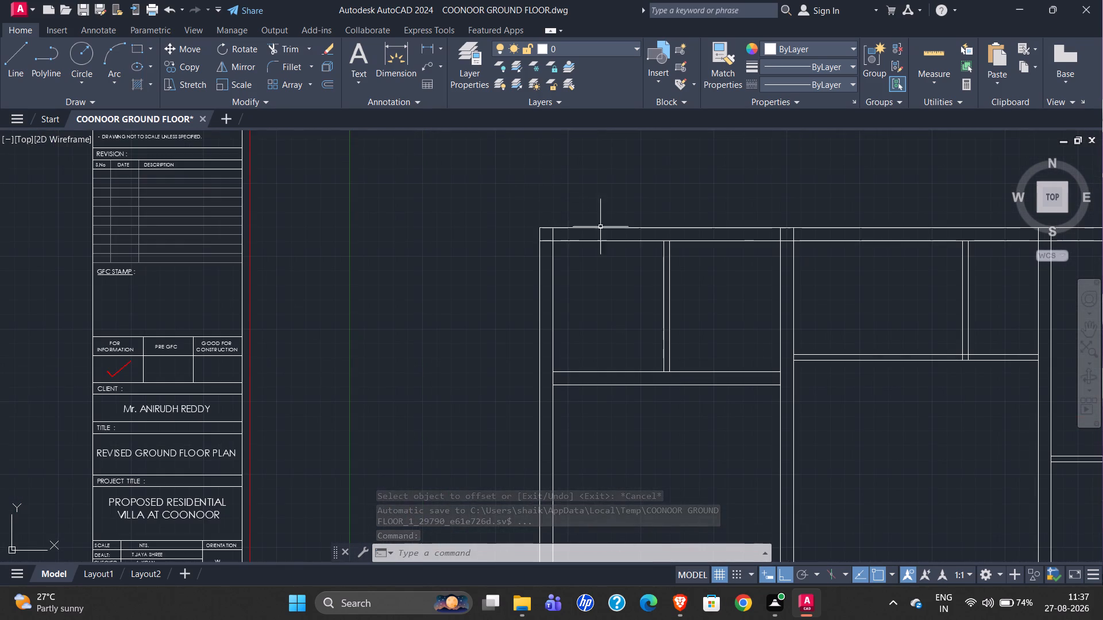
pyautogui.scroll(-1, 646, 313)
pyautogui.scroll(-1, 754, 316)
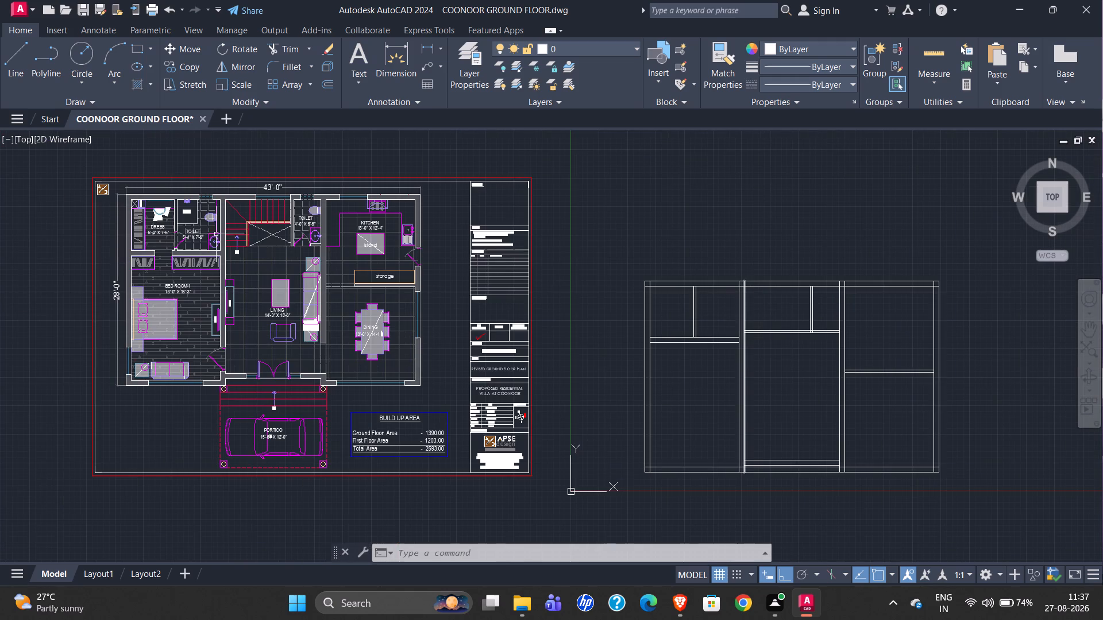
pyautogui.scroll(1, 151, 211)
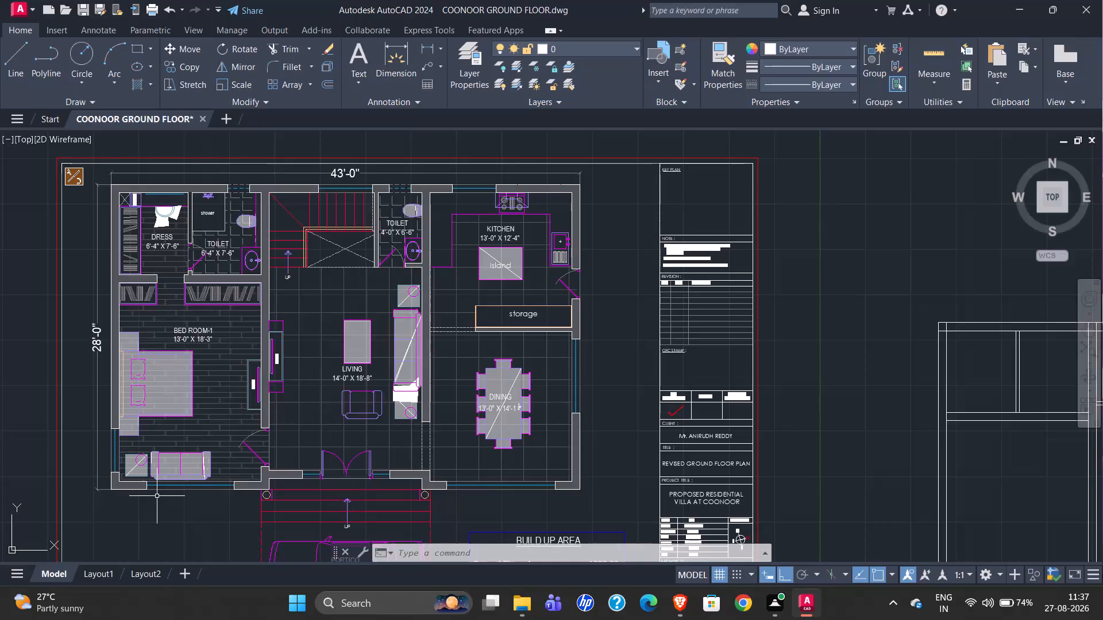
pyautogui.scroll(3, 201, 489)
pyautogui.scroll(-1, 271, 448)
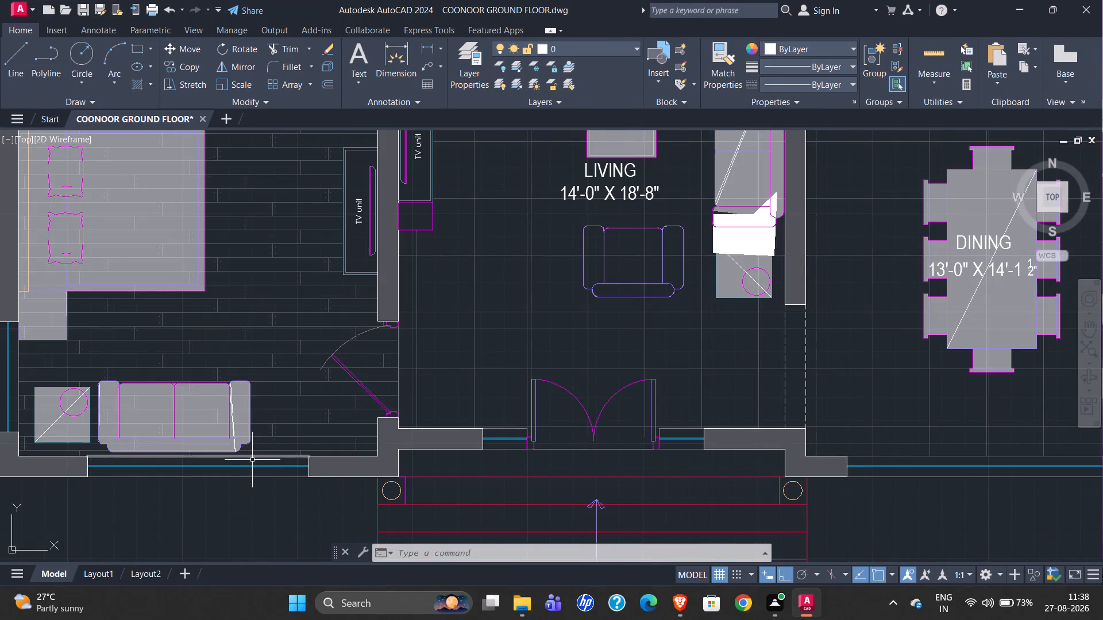
pyautogui.scroll(-1, 241, 460)
pyautogui.scroll(3, 206, 489)
pyautogui.scroll(-1, 180, 486)
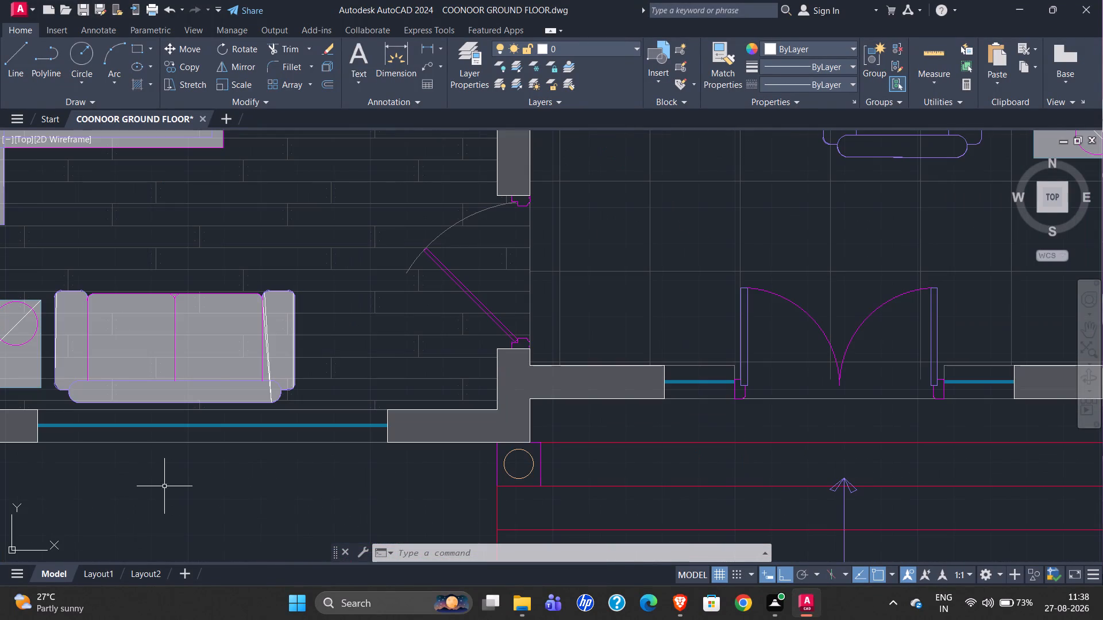
# Draw a vertical line from the midpoint of the bedroom's upper wall down to the outer line of its front wall.
pyautogui.scroll(-1, 169, 458)
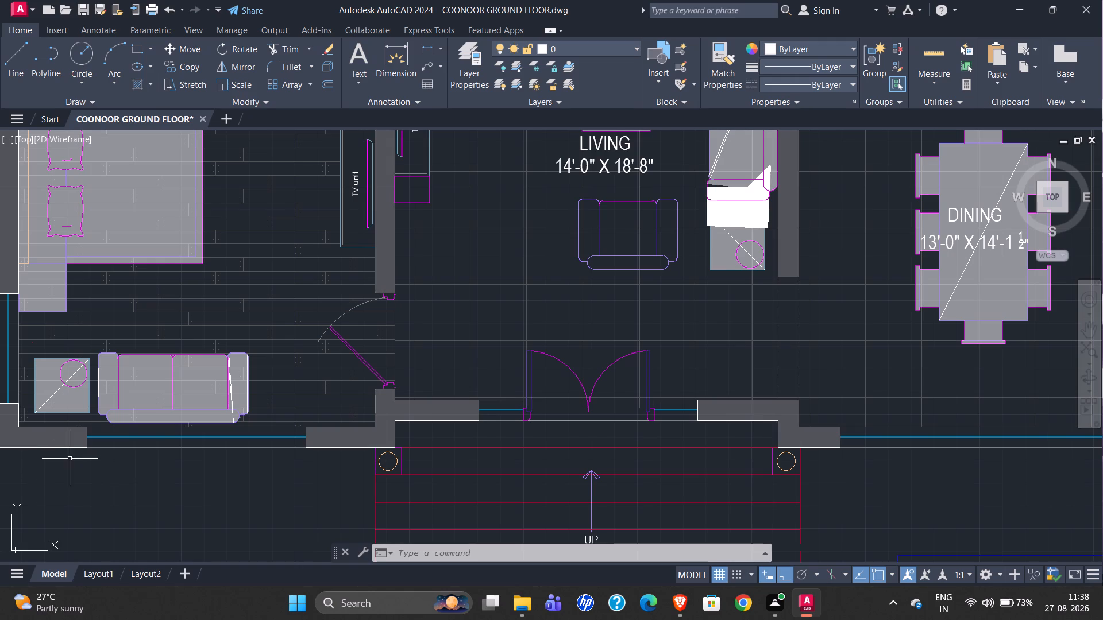
pyautogui.scroll(-2, 27, 396)
pyautogui.scroll(-1, 0, 318)
pyautogui.scroll(3, 531, 459)
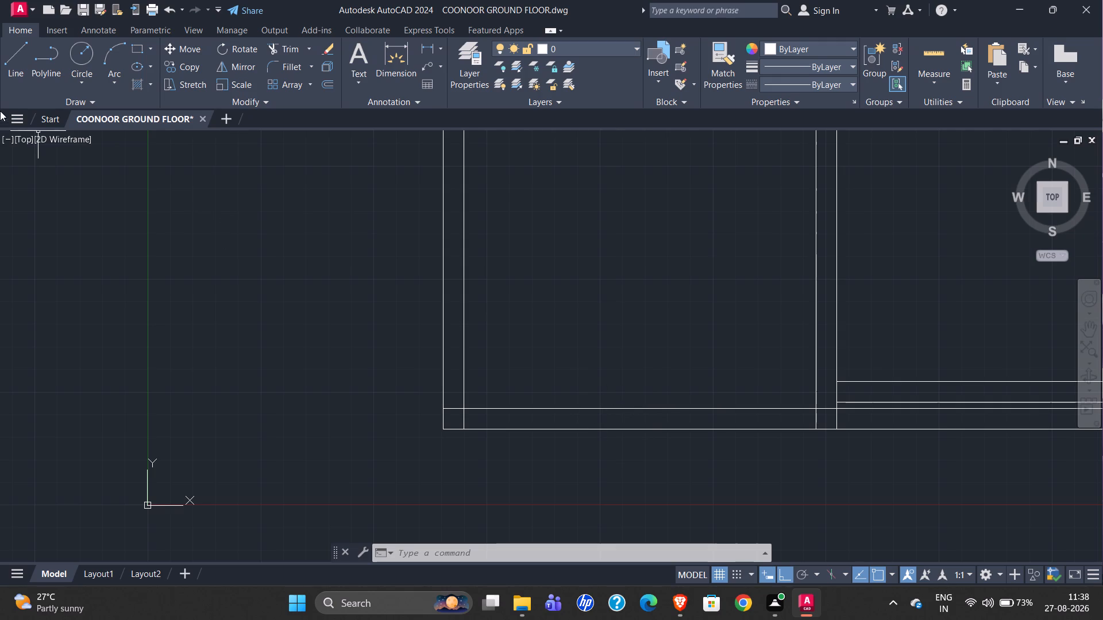
pyautogui.click(22, 61)
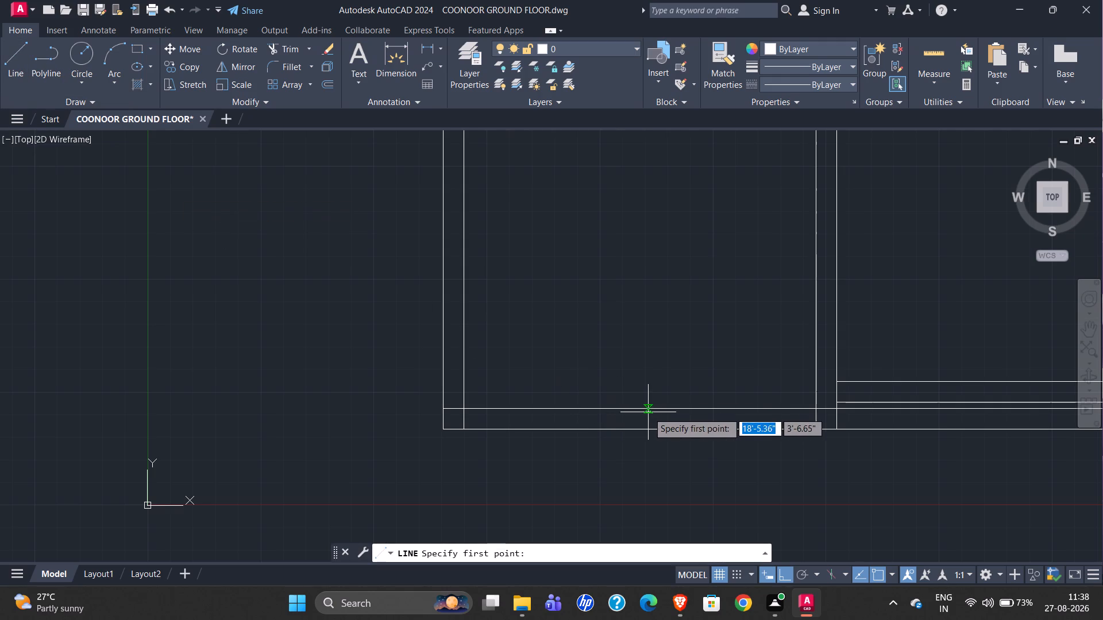
pyautogui.scroll(-1, 535, 472)
pyautogui.scroll(-1, 605, 390)
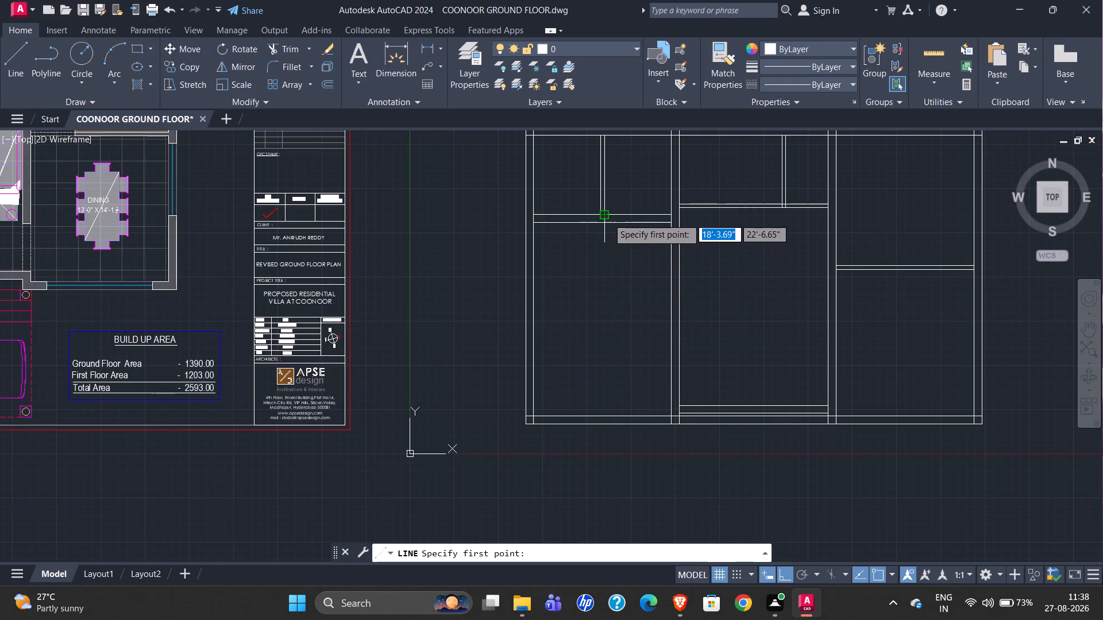
pyautogui.scroll(3, 604, 219)
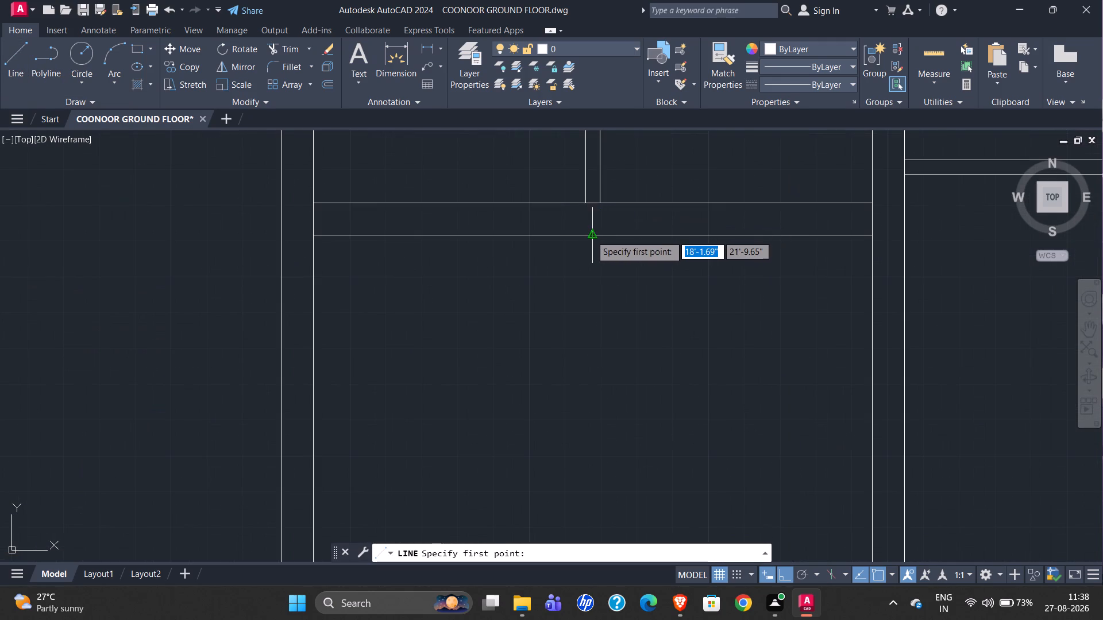
pyautogui.click(591, 235)
pyautogui.scroll(-4, 590, 226)
pyautogui.scroll(3, 597, 373)
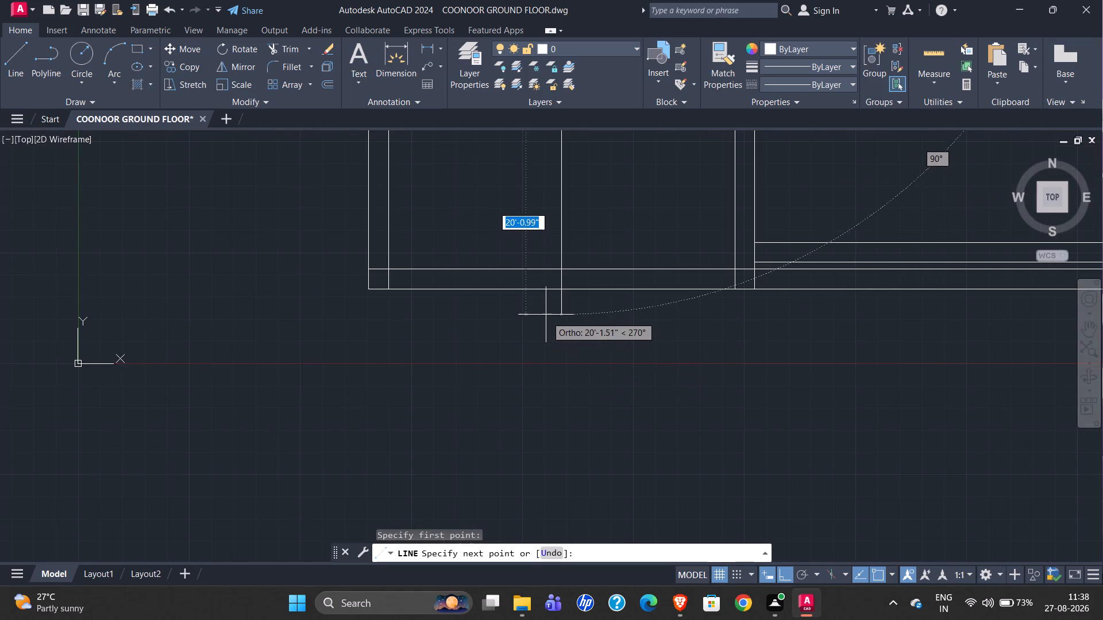
pyautogui.click(561, 293)
pyautogui.press('Escape')
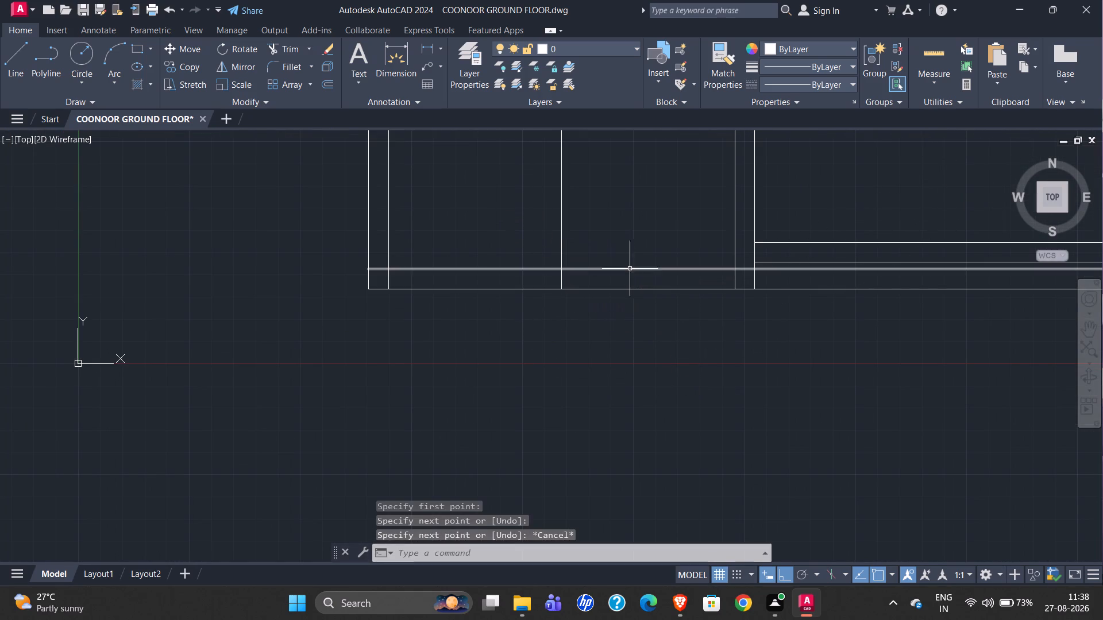
# Trim the vertical centre line inside the bedroom, leaving only the piece across the front wall's thickness.
pyautogui.press('t')
pyautogui.press('r')
pyautogui.press('Return')
pyautogui.moveTo(593, 247); pyautogui.dragTo(539, 250)
pyautogui.scroll(-3, 515, 352)
pyautogui.scroll(3, 529, 368)
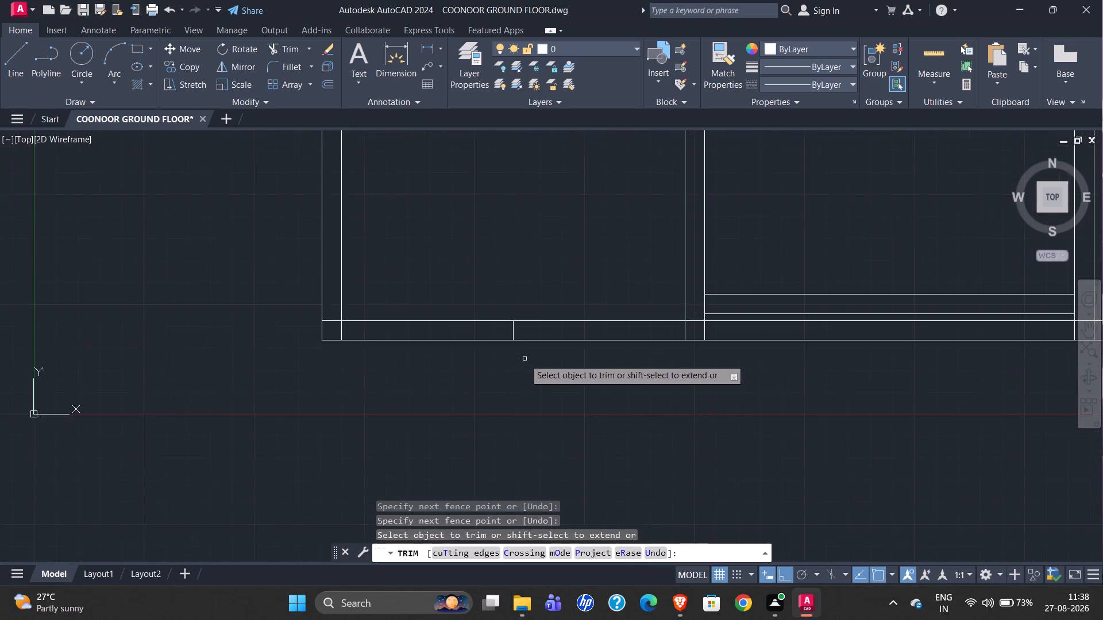
pyautogui.scroll(1, 524, 359)
pyautogui.press('Escape')
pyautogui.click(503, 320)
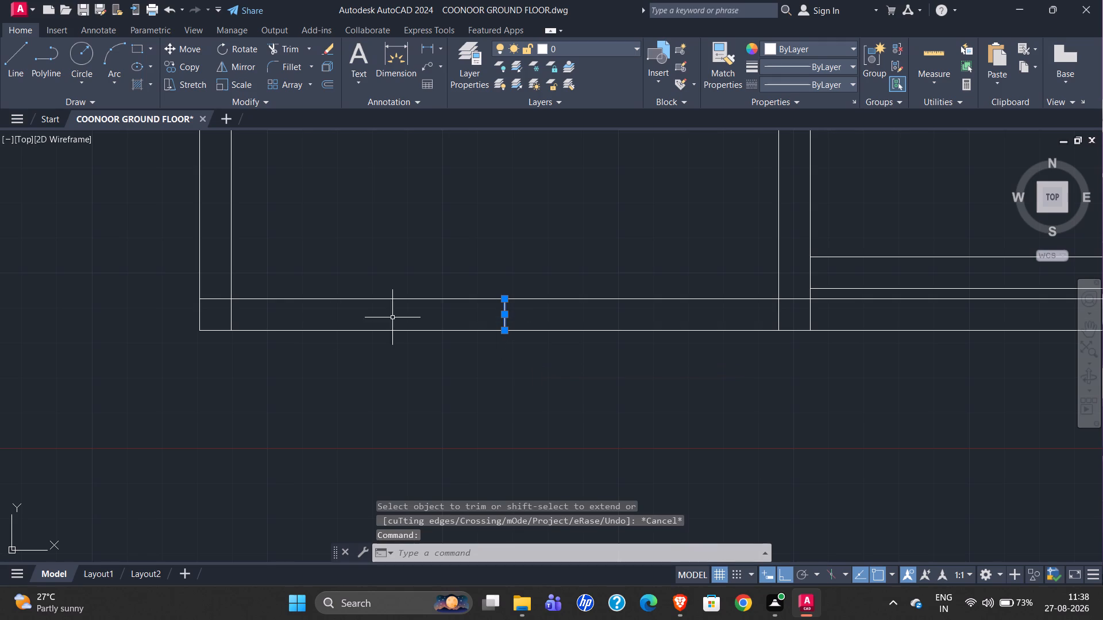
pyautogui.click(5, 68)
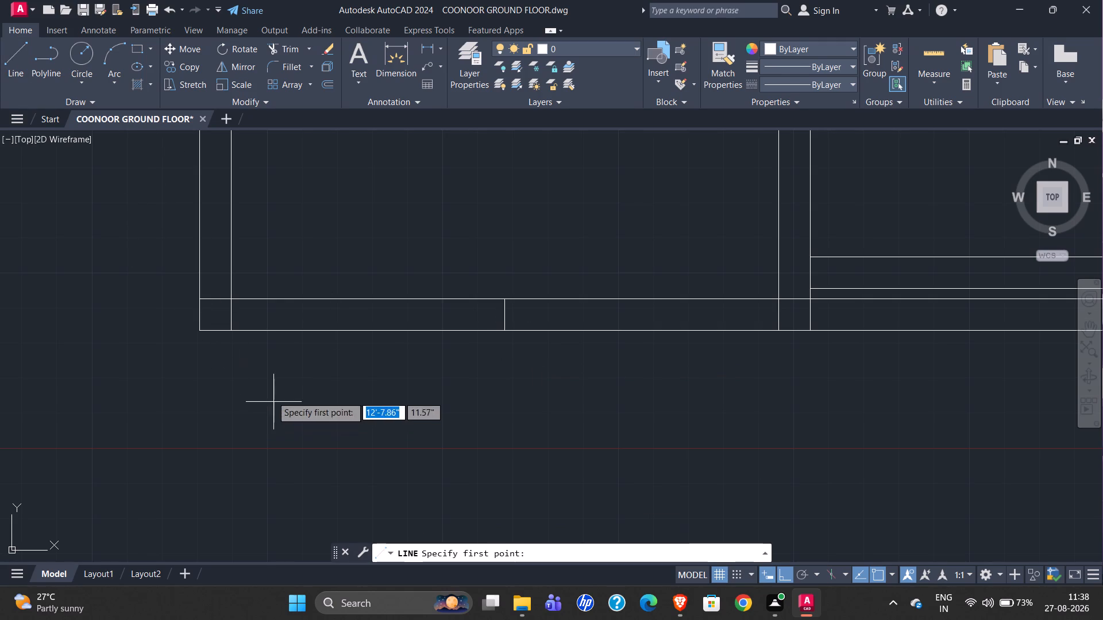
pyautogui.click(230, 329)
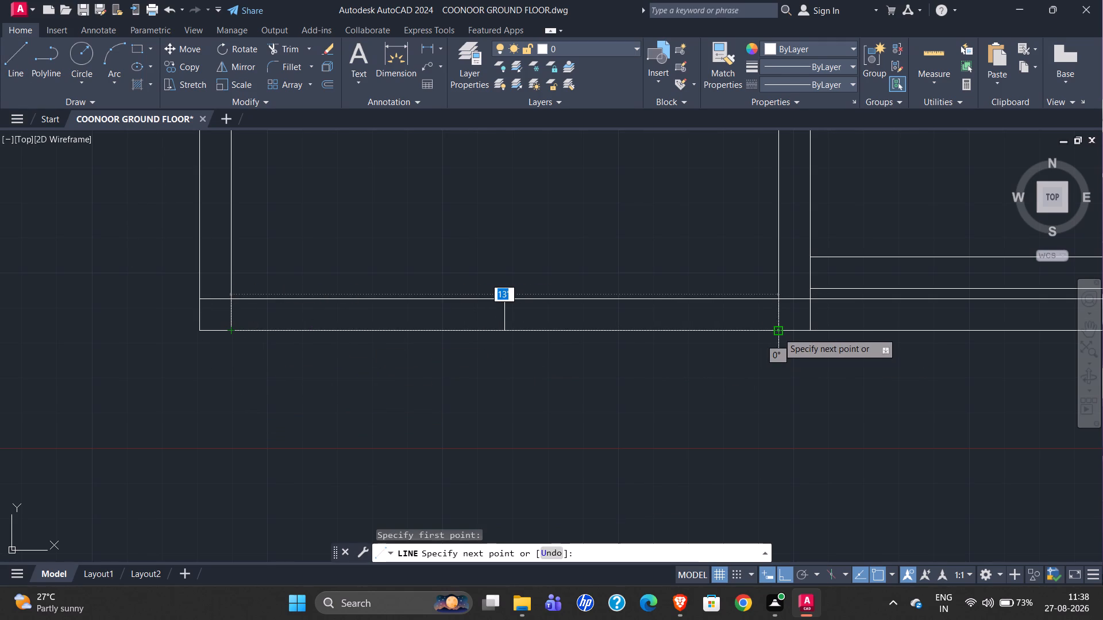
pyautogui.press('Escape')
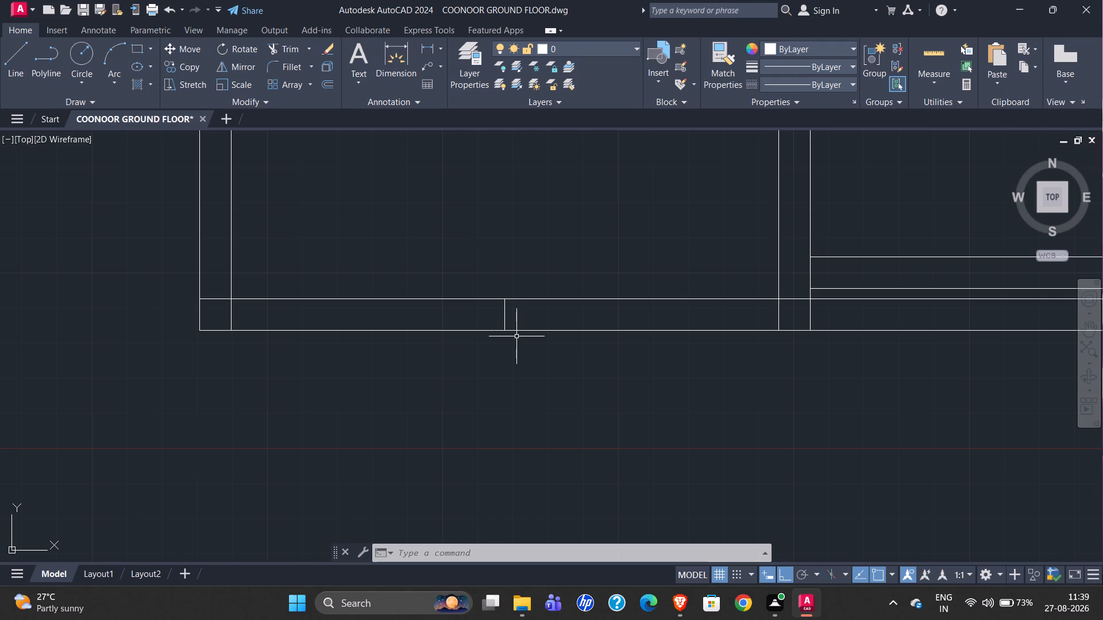
# Offset the short centre line in the bedroom's front wall 3'6" to both sides to mark the window opening.
pyautogui.click(503, 317)
pyautogui.press('o')
pyautogui.press('Return')
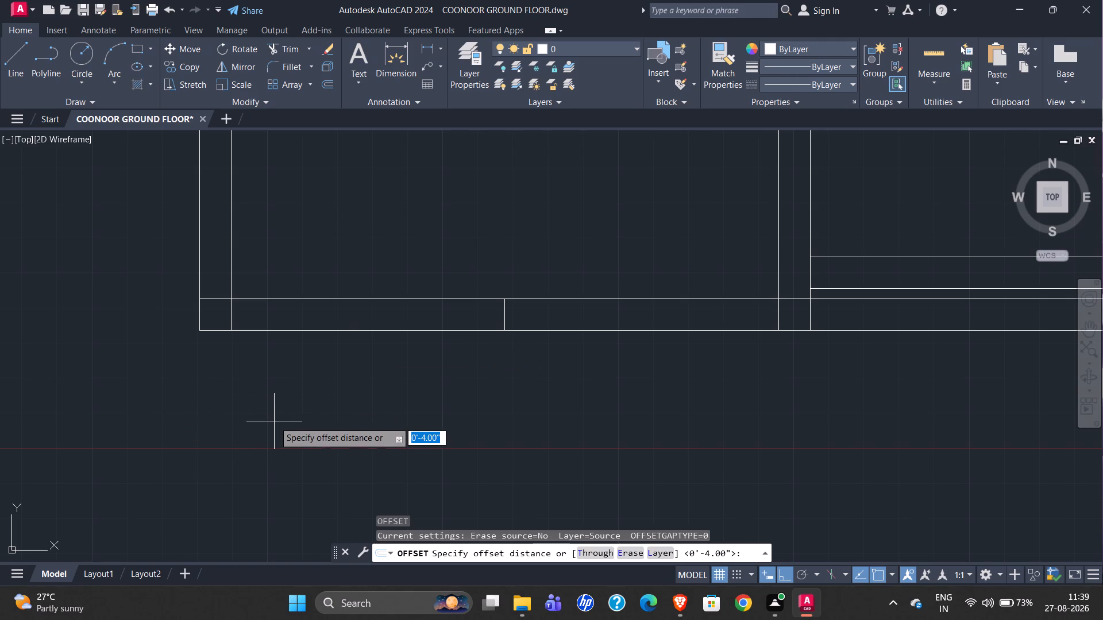
pyautogui.write('3\'6"')
pyautogui.press('Return')
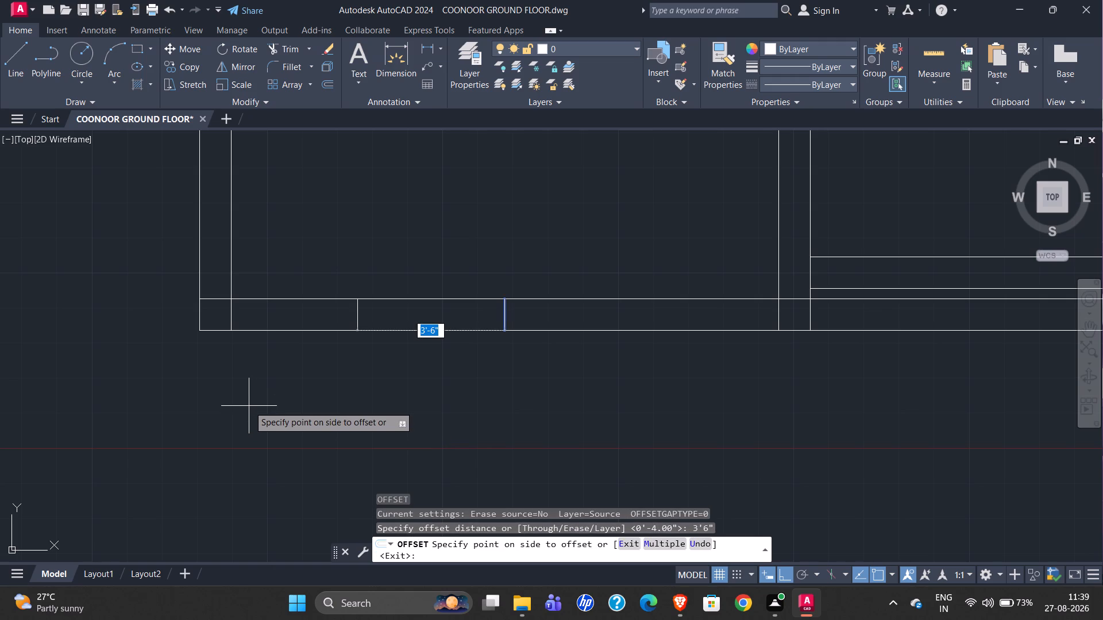
pyautogui.click(238, 409)
pyautogui.click(503, 307)
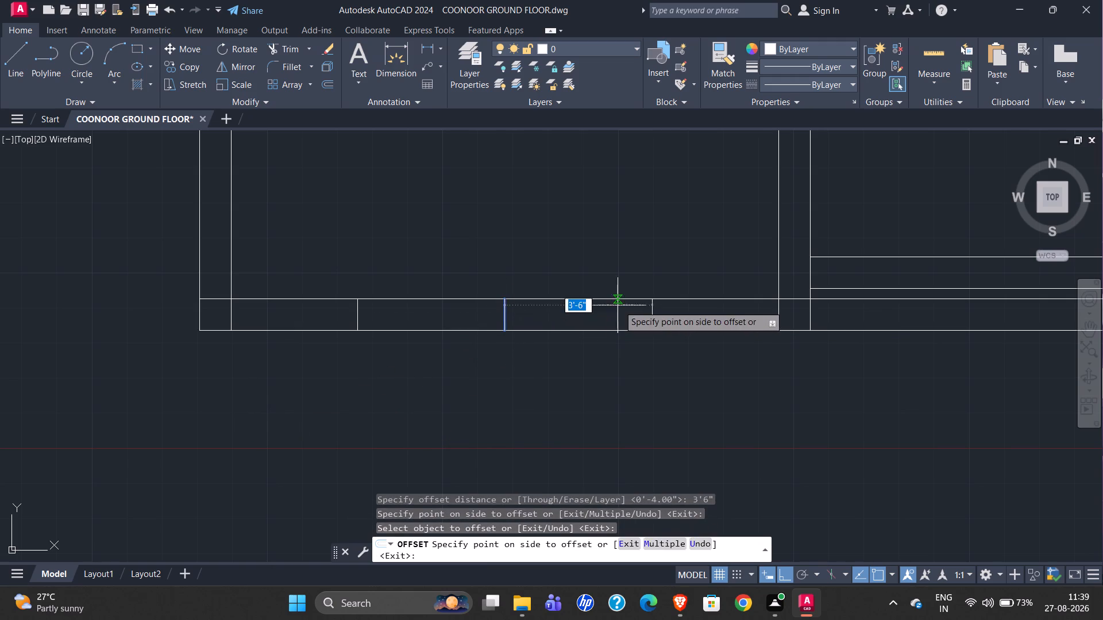
pyautogui.click(669, 307)
pyautogui.press('Escape')
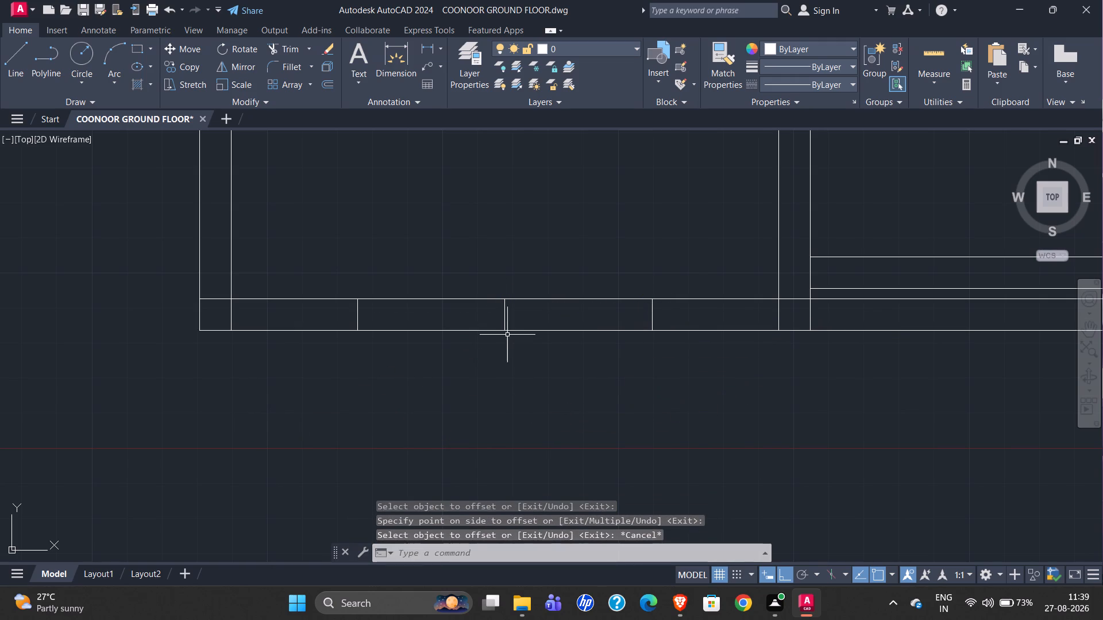
# Erase the centre line between the two window edge lines in the bedroom's front wall.
pyautogui.click(505, 316)
pyautogui.rightClick(505, 316)
pyautogui.press('Delete')
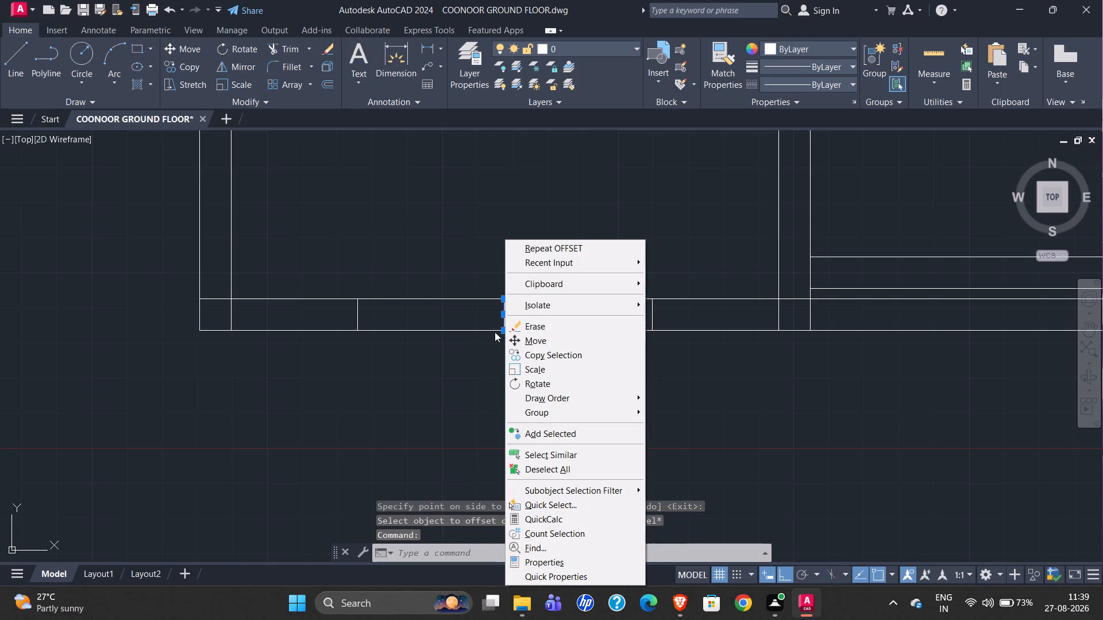
pyautogui.press('Delete')
pyautogui.click(379, 441)
pyautogui.press('Delete')
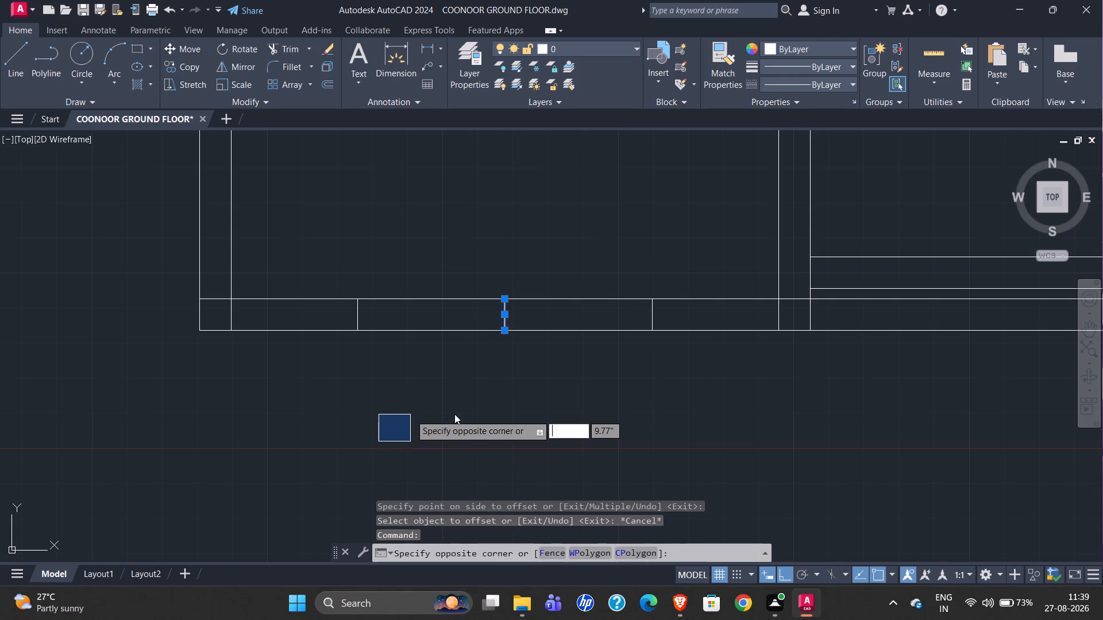
pyautogui.press('Delete')
pyautogui.click(377, 397)
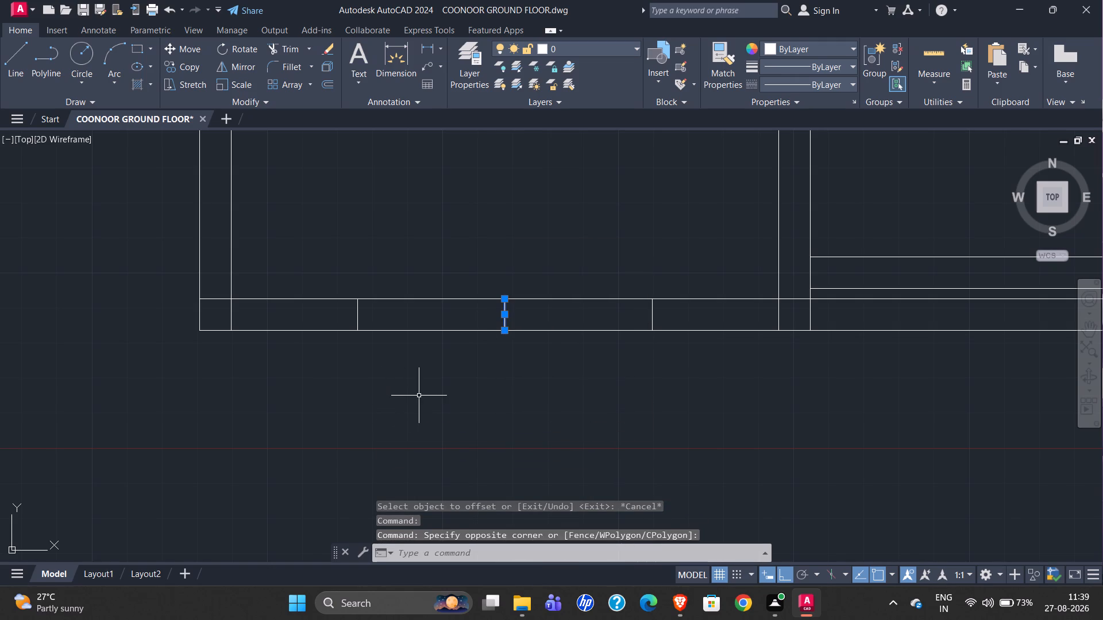
pyautogui.press('Delete')
# Draw a line across the bedroom's left outer wall, tracked 1' up from the wall's inner front corner, as the side window's lower edge.
pyautogui.scroll(-3, 308, 432)
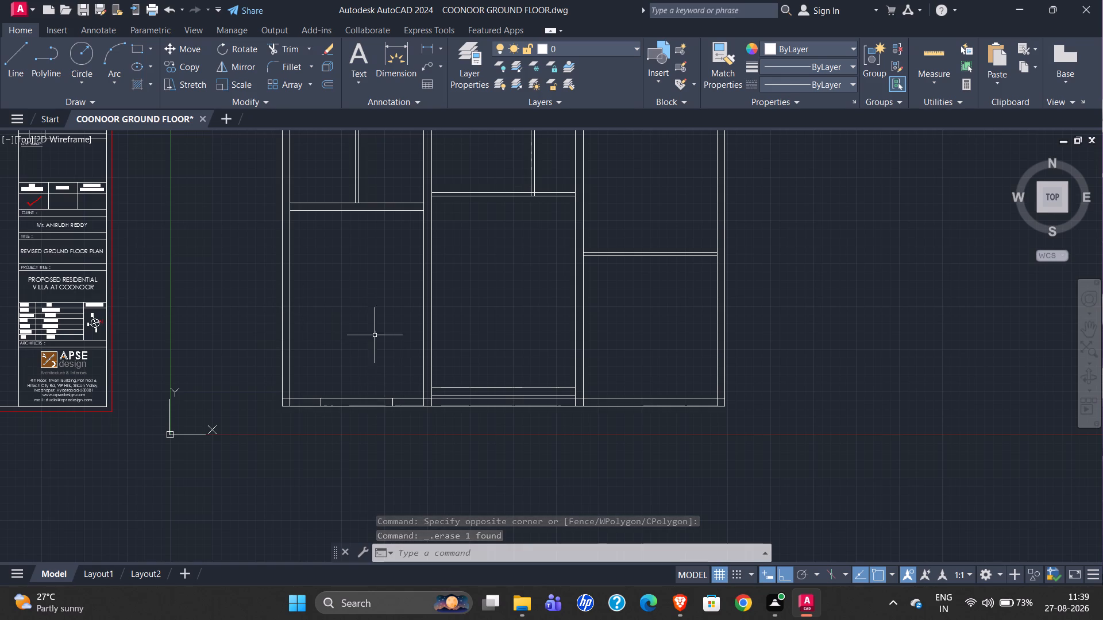
pyautogui.scroll(-2, 432, 405)
pyautogui.scroll(1, 81, 327)
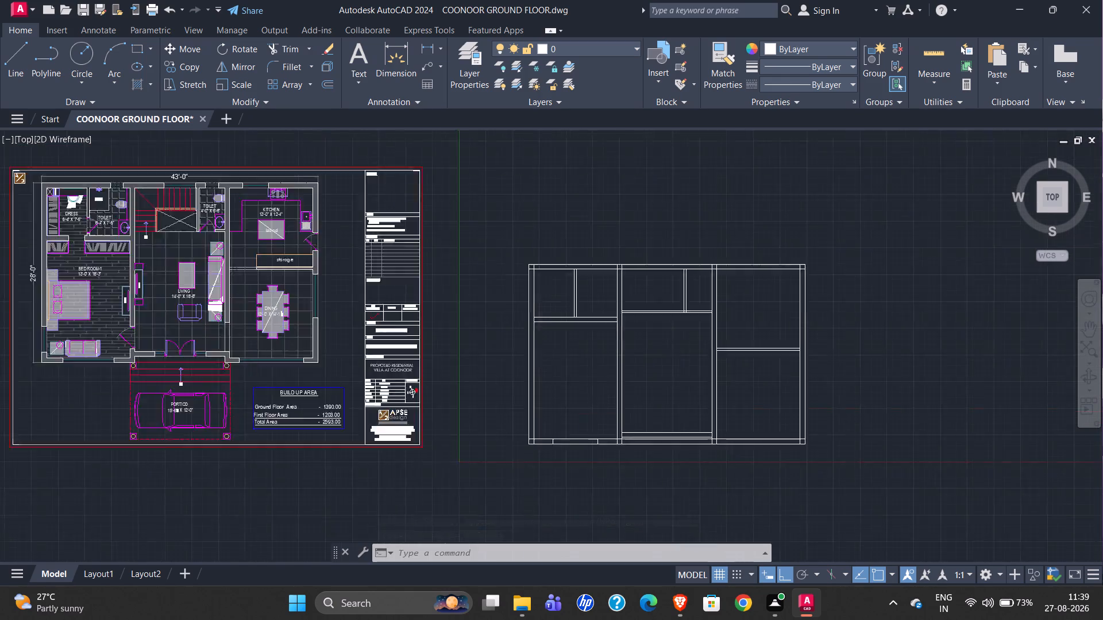
pyautogui.scroll(2, 81, 327)
pyautogui.scroll(-1, 401, 364)
pyautogui.scroll(3, 129, 364)
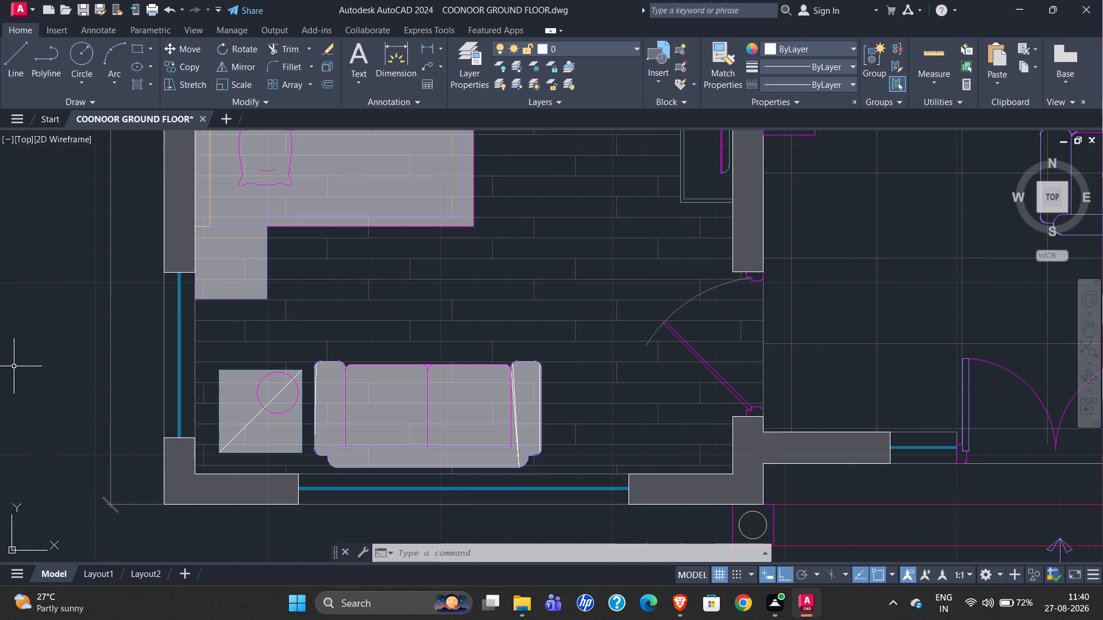
pyautogui.scroll(-3, 0, 322)
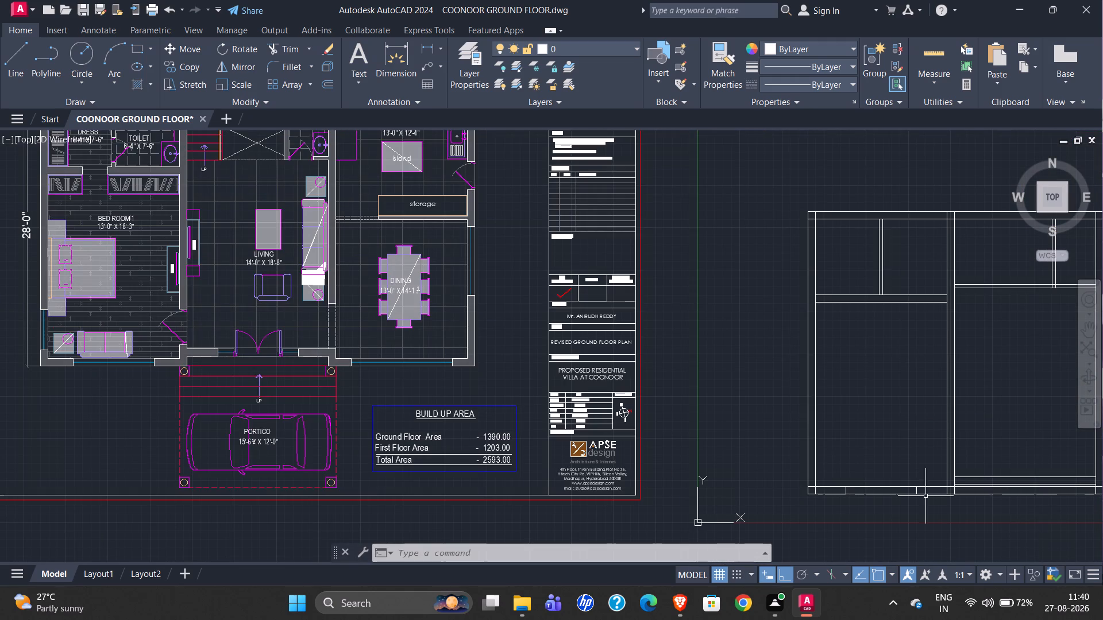
pyautogui.scroll(4, 820, 484)
pyautogui.scroll(-1, 516, 363)
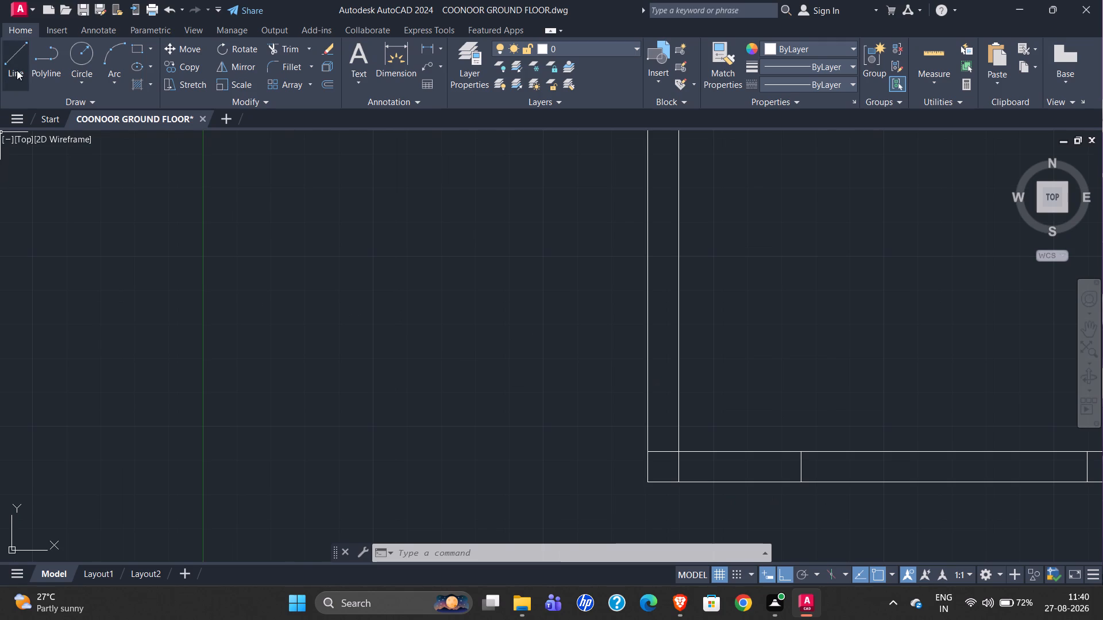
pyautogui.click(17, 70)
pyautogui.write('TK')
pyautogui.press('Return')
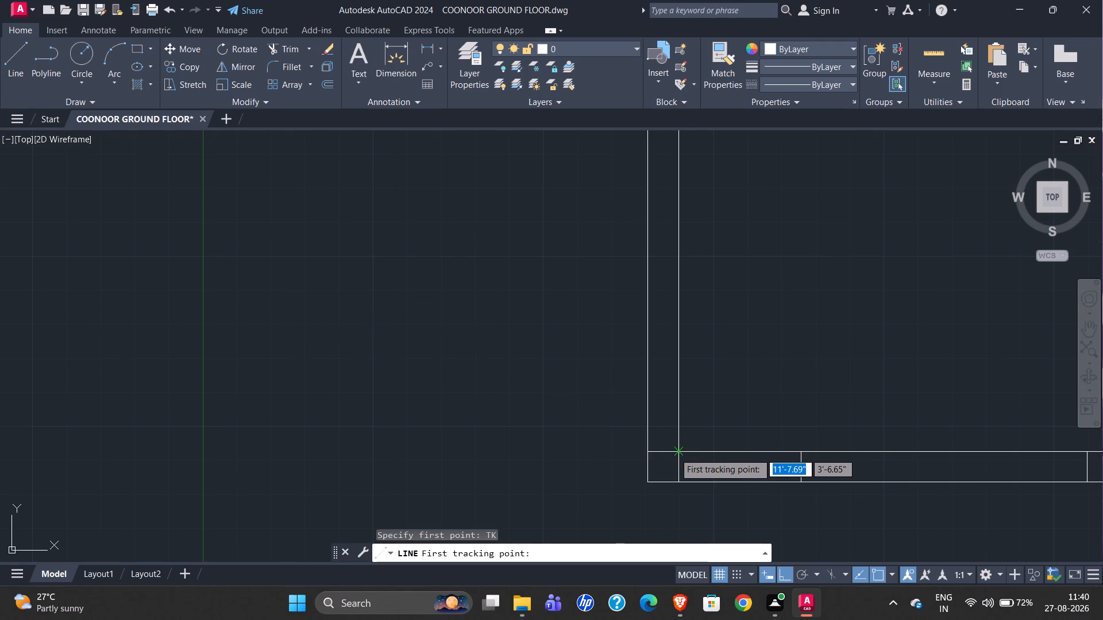
pyautogui.click(674, 452)
pyautogui.write("1'")
pyautogui.press('Return')
pyautogui.press('Return')
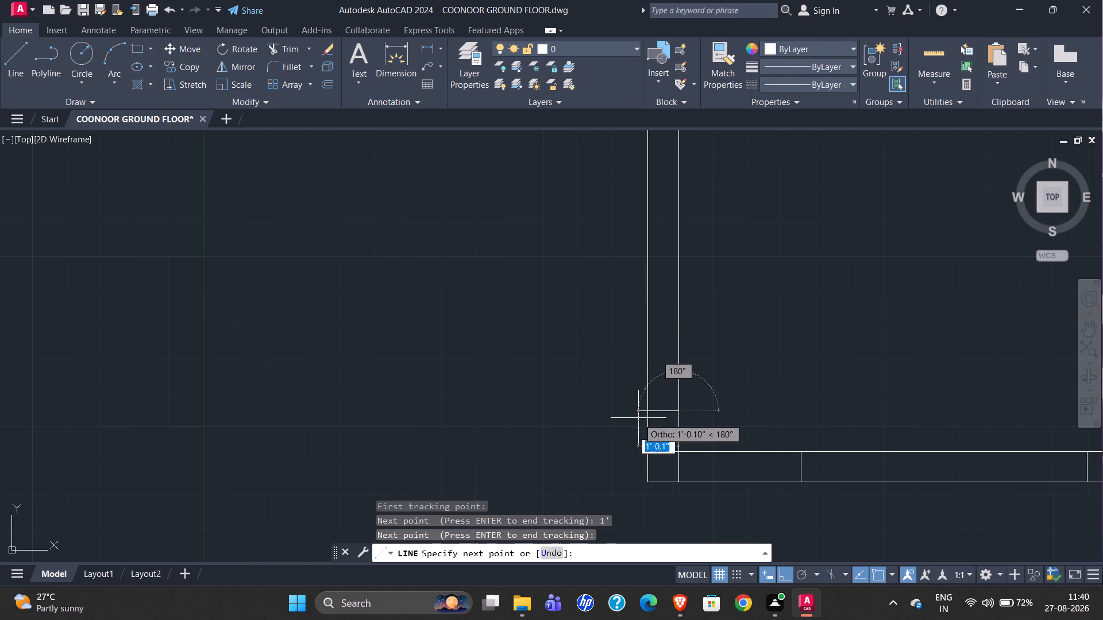
pyautogui.click(646, 414)
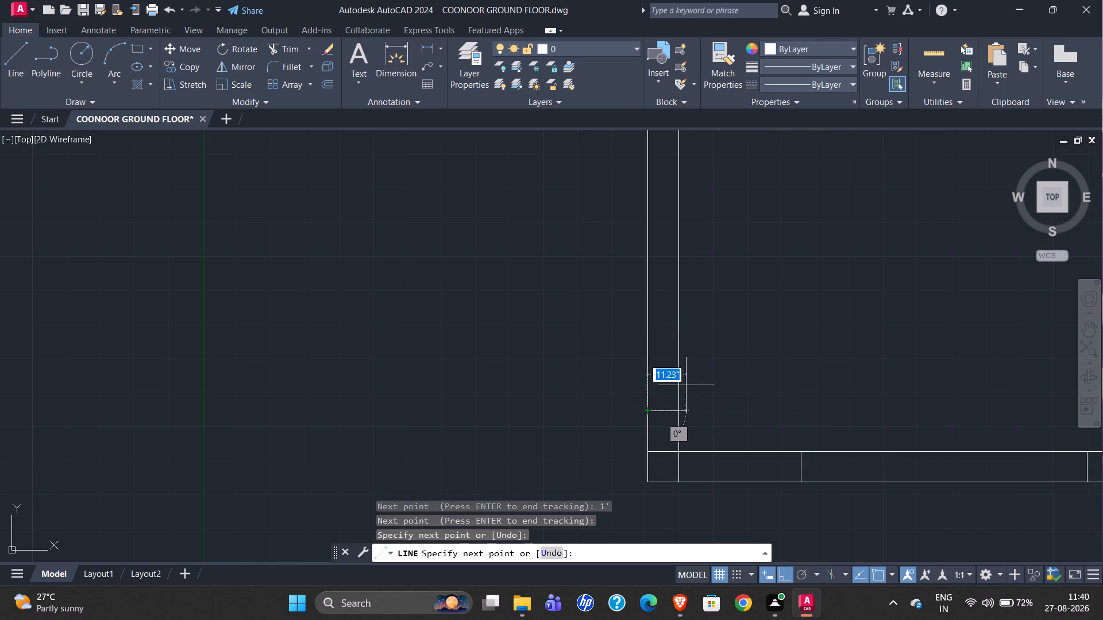
pyautogui.press('Escape')
# Offset the edge line in the bedroom's left outer wall 4' upward to mark the side window's other edge.
pyautogui.click(662, 412)
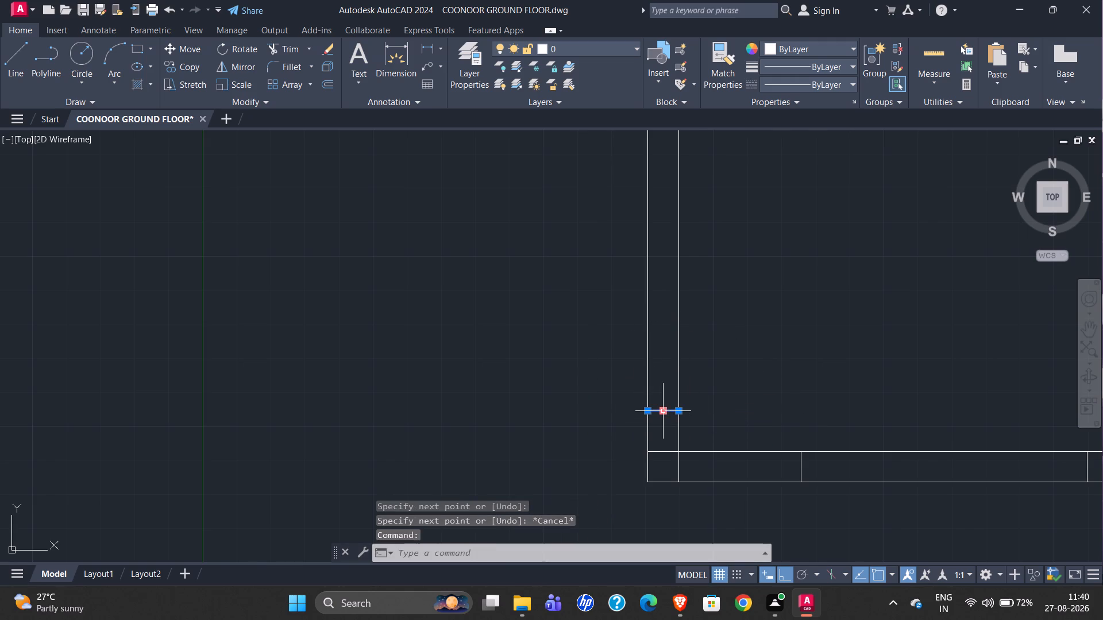
pyautogui.press('o')
pyautogui.press('Return')
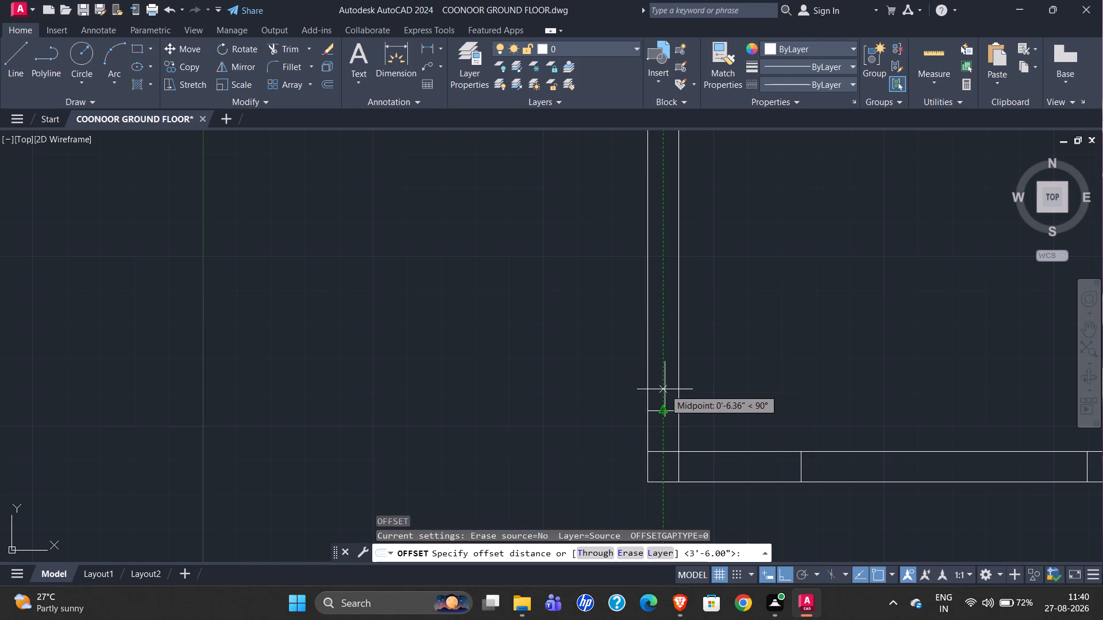
pyautogui.write("4'")
pyautogui.press('Return')
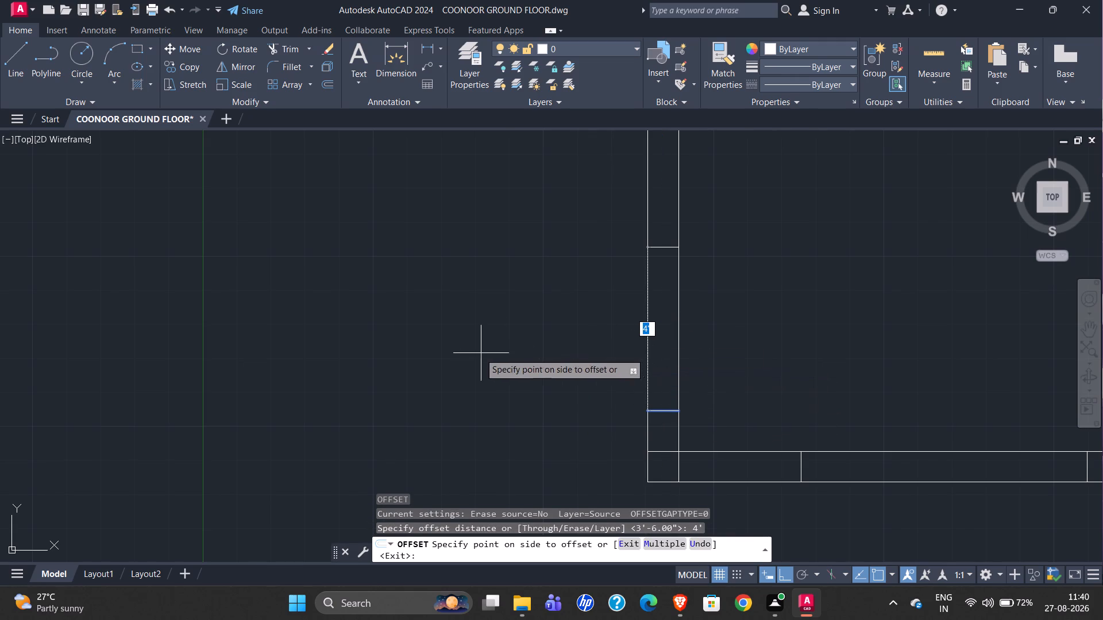
pyautogui.click(597, 219)
pyautogui.press('Escape')
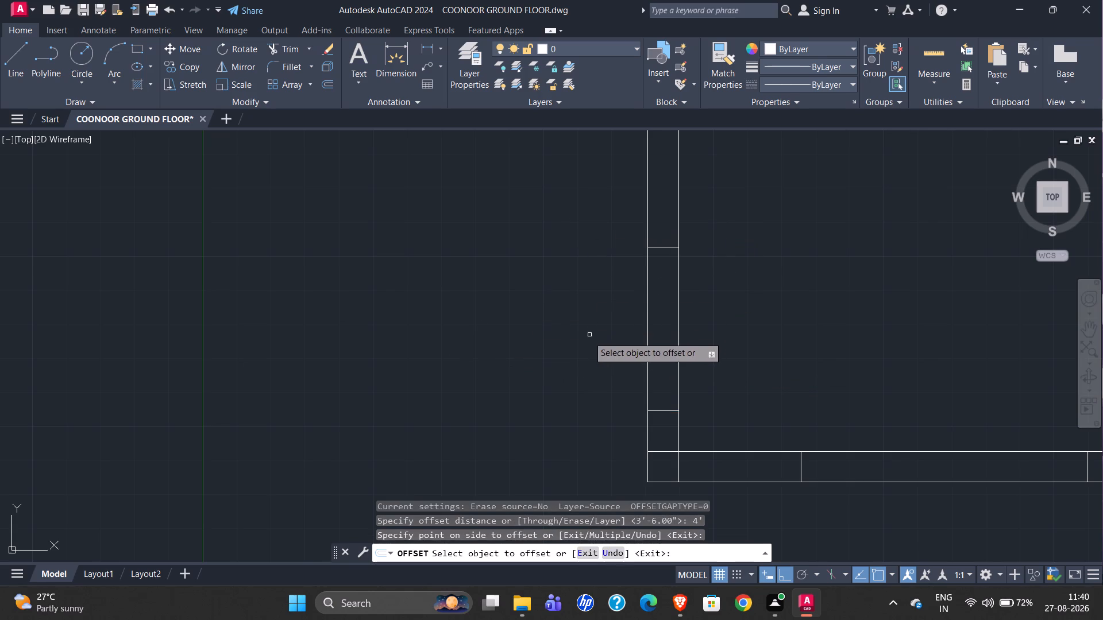
# Examine the original plan's dress and toilet area, including the door in the partition between the two rooms.
pyautogui.scroll(-1, 484, 433)
pyautogui.scroll(-1, 496, 359)
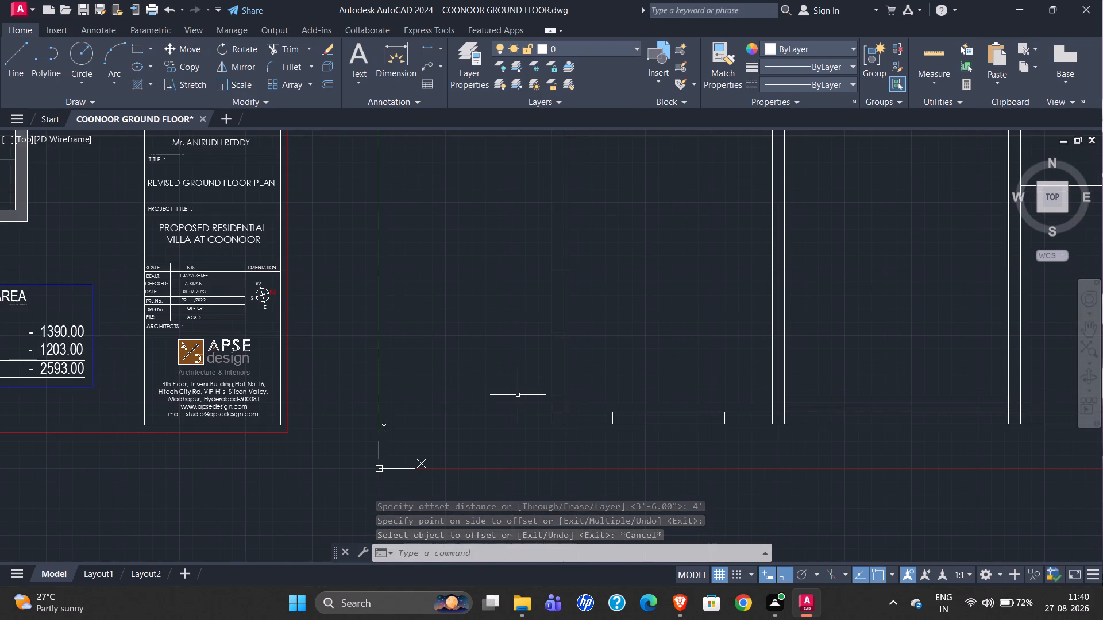
pyautogui.scroll(-1, 493, 433)
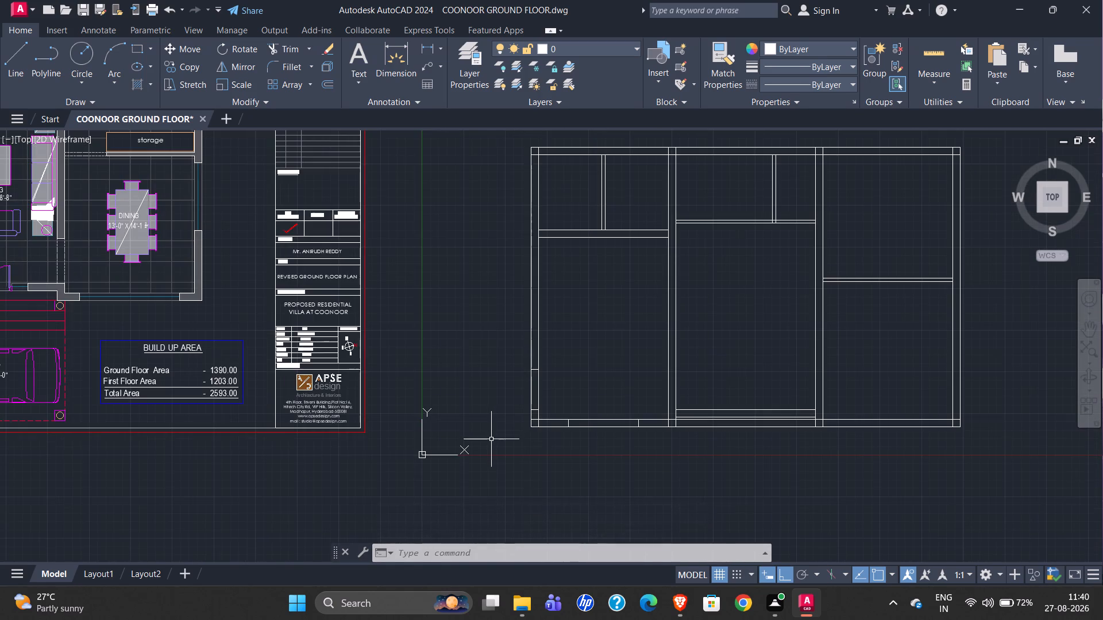
pyautogui.scroll(-1, 580, 406)
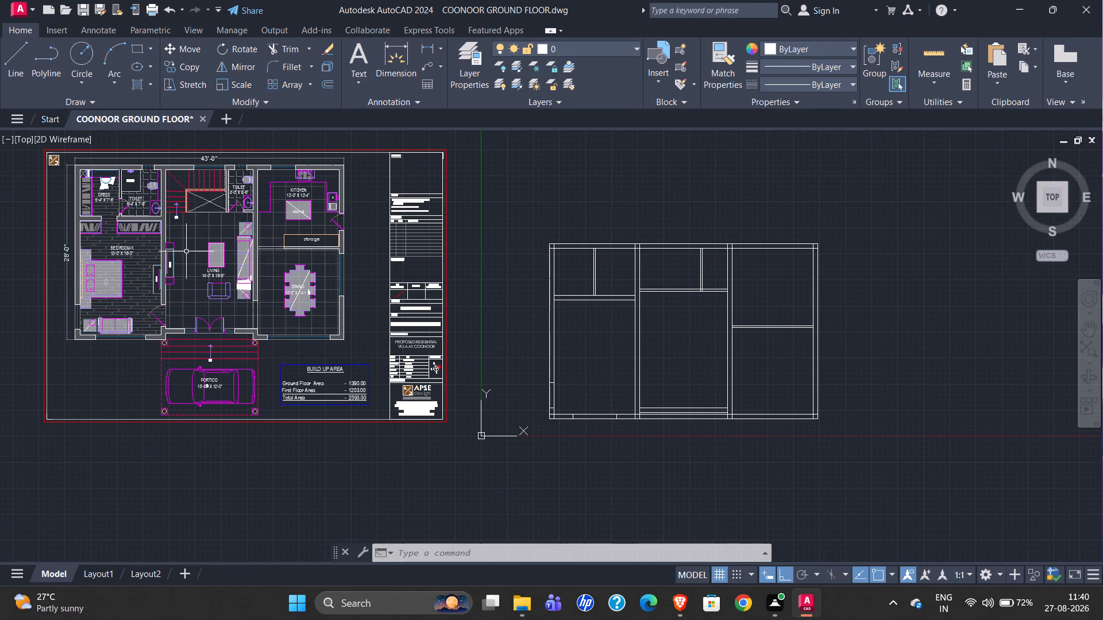
pyautogui.scroll(1, 207, 246)
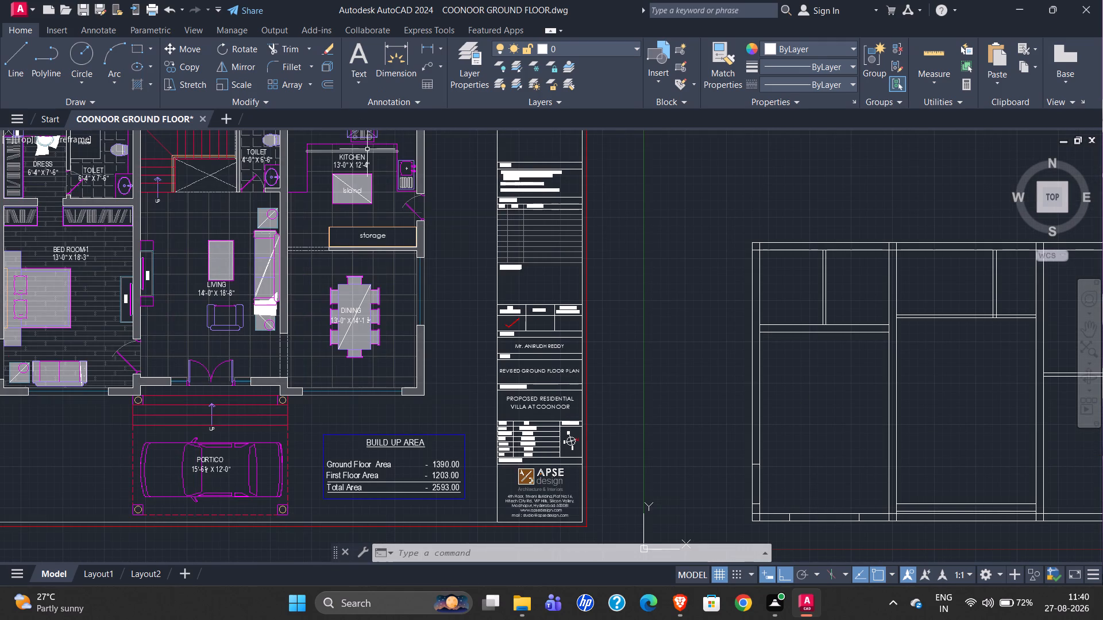
pyautogui.scroll(-1, 304, 374)
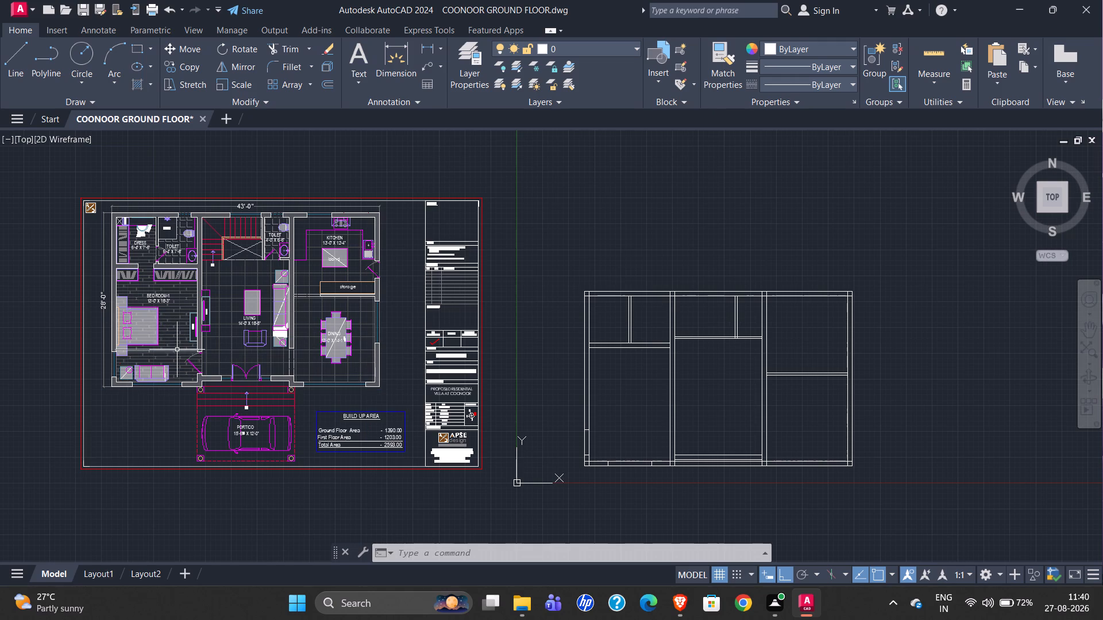
pyautogui.scroll(3, 124, 232)
pyautogui.scroll(-1, 65, 288)
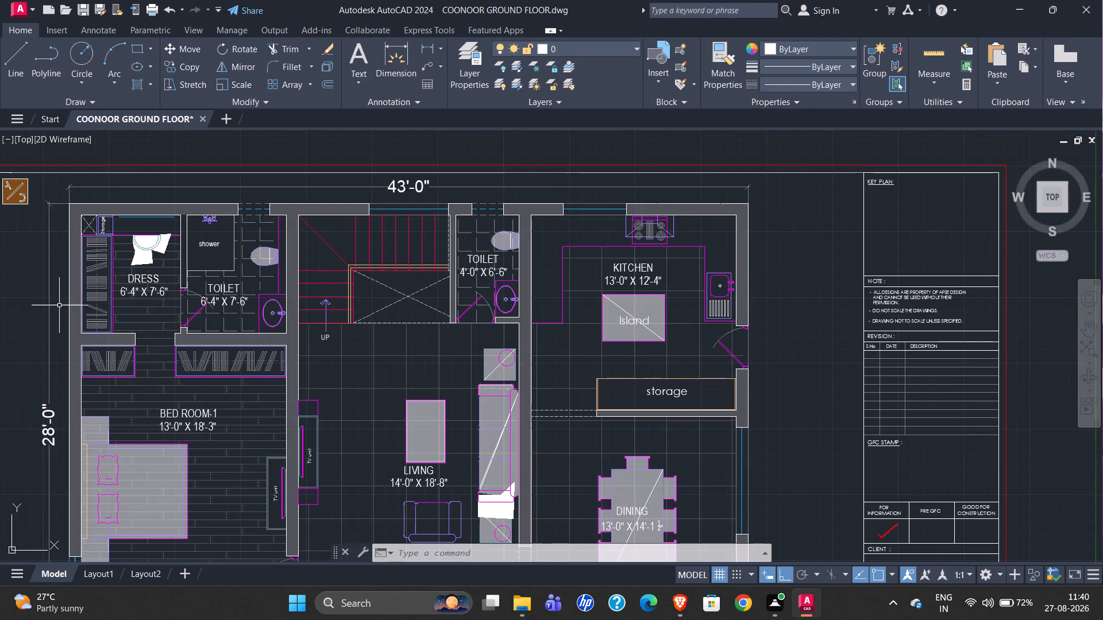
pyautogui.scroll(-1, 0, 398)
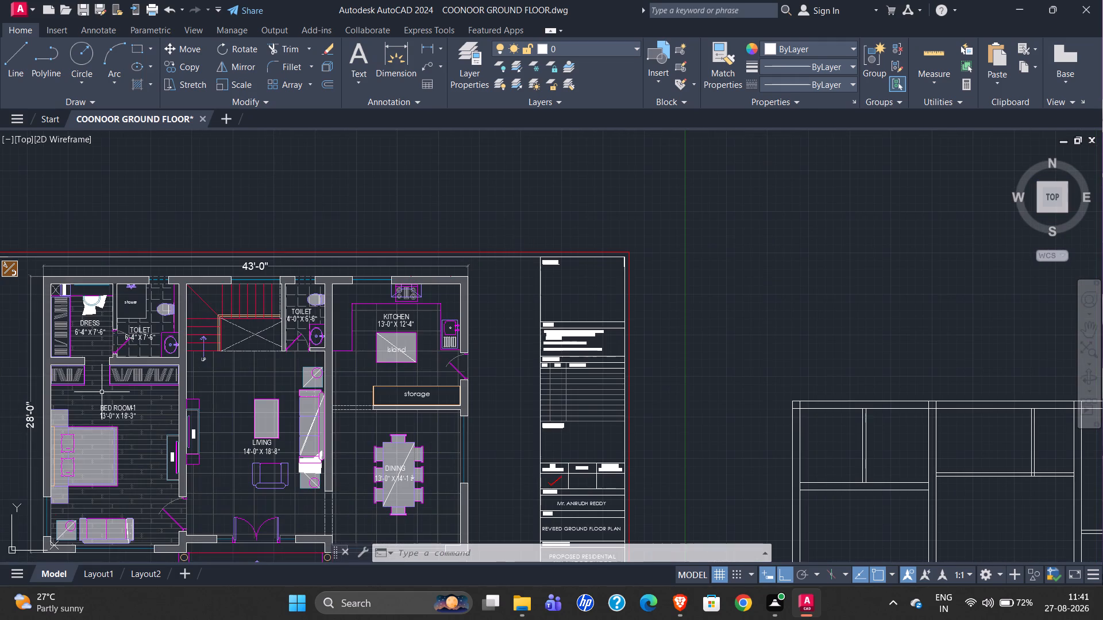
pyautogui.scroll(1, 91, 319)
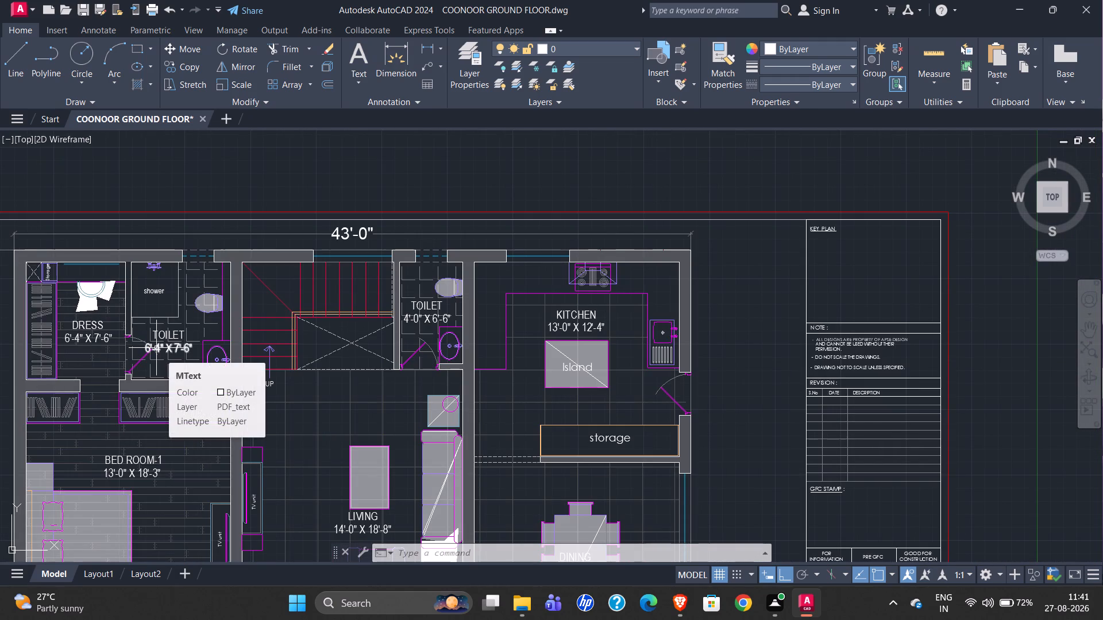
pyautogui.scroll(-1, 118, 335)
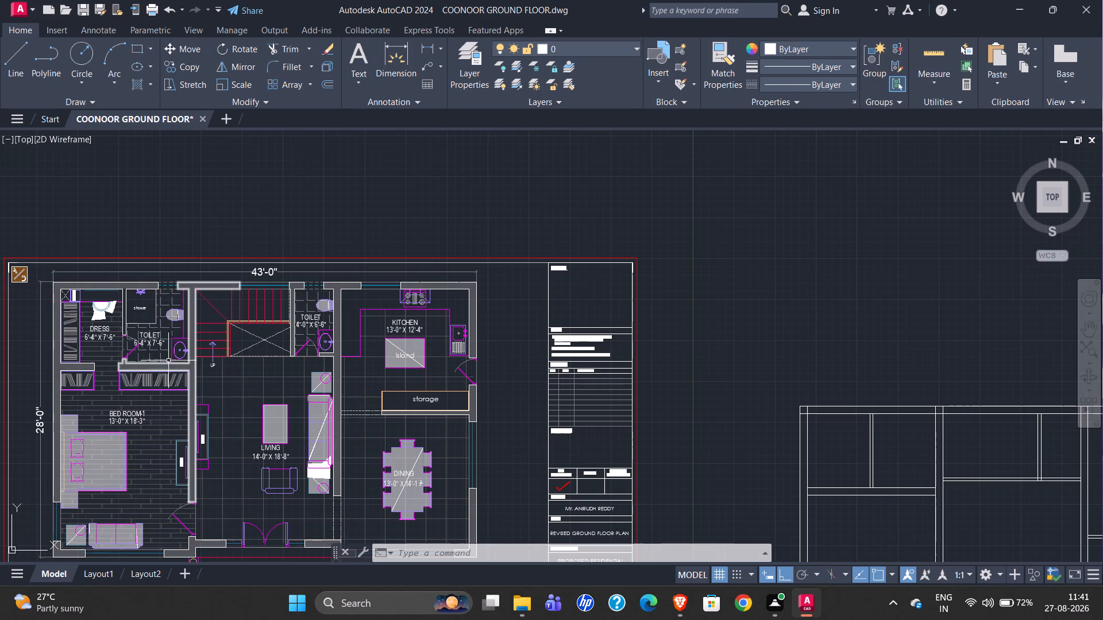
pyautogui.scroll(2, 89, 273)
pyautogui.scroll(-1, 241, 269)
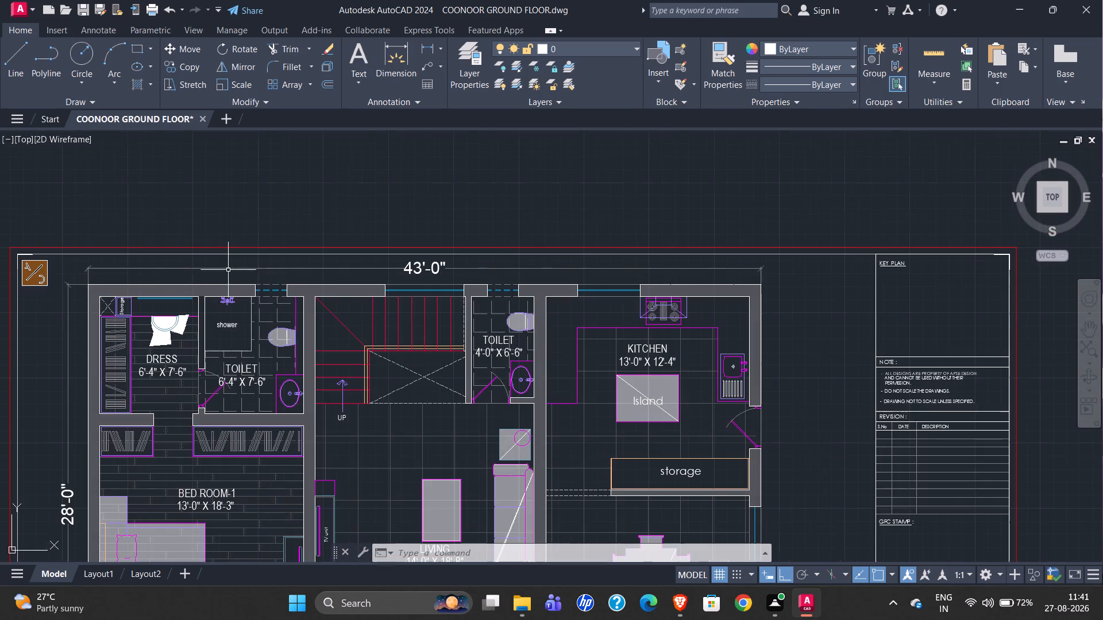
pyautogui.scroll(3, 201, 424)
pyautogui.scroll(-1, 150, 437)
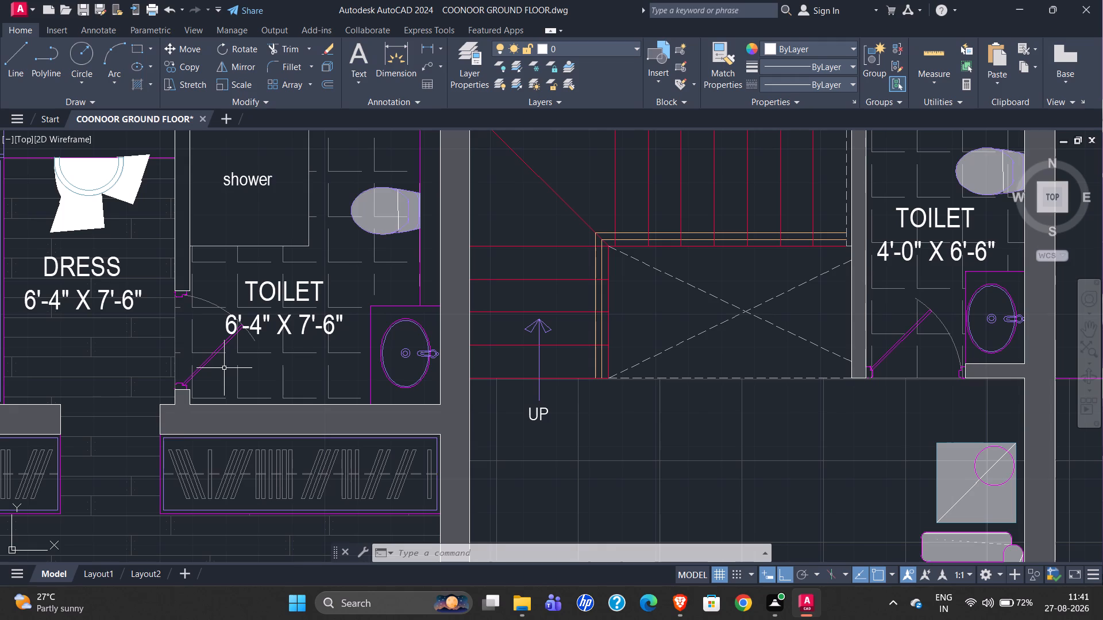
pyautogui.scroll(-2, 152, 404)
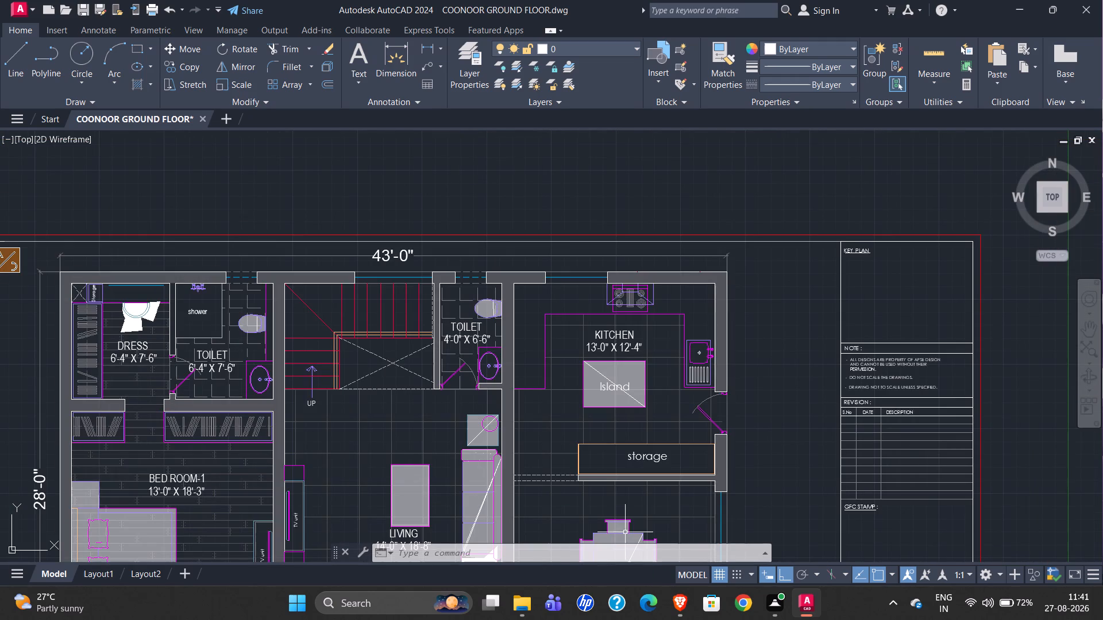
# Draw a line 6" up the dress–toilet partition's toilet-side face from its lower end, continuing across the partition as the door's lower jamb.
pyautogui.scroll(-1, 31, 354)
pyautogui.scroll(-1, 157, 413)
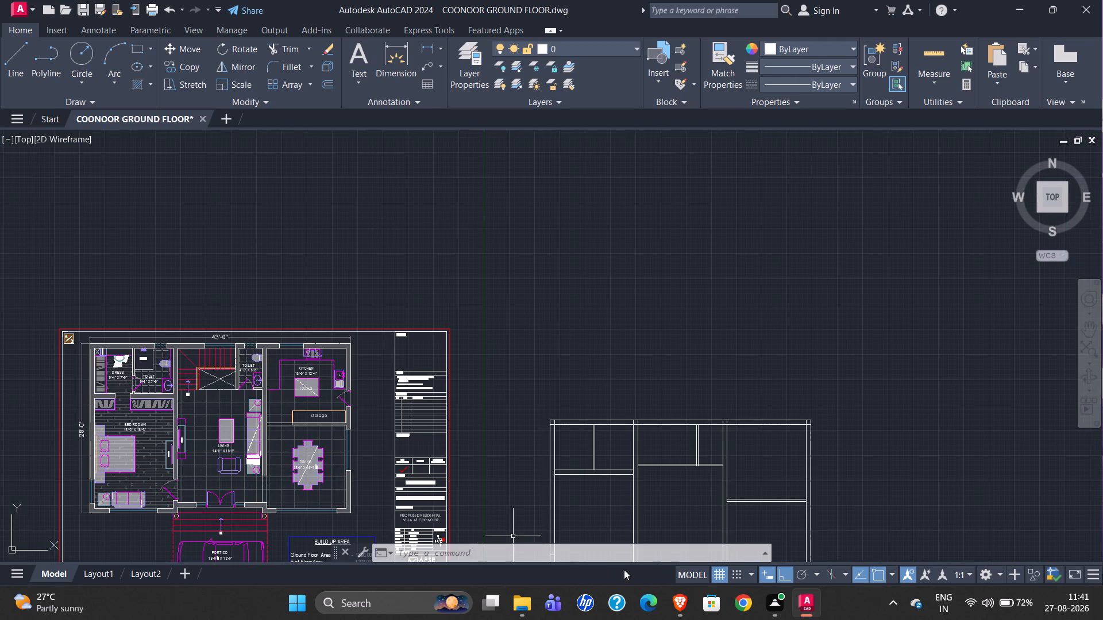
pyautogui.scroll(4, 596, 481)
pyautogui.scroll(2, 583, 428)
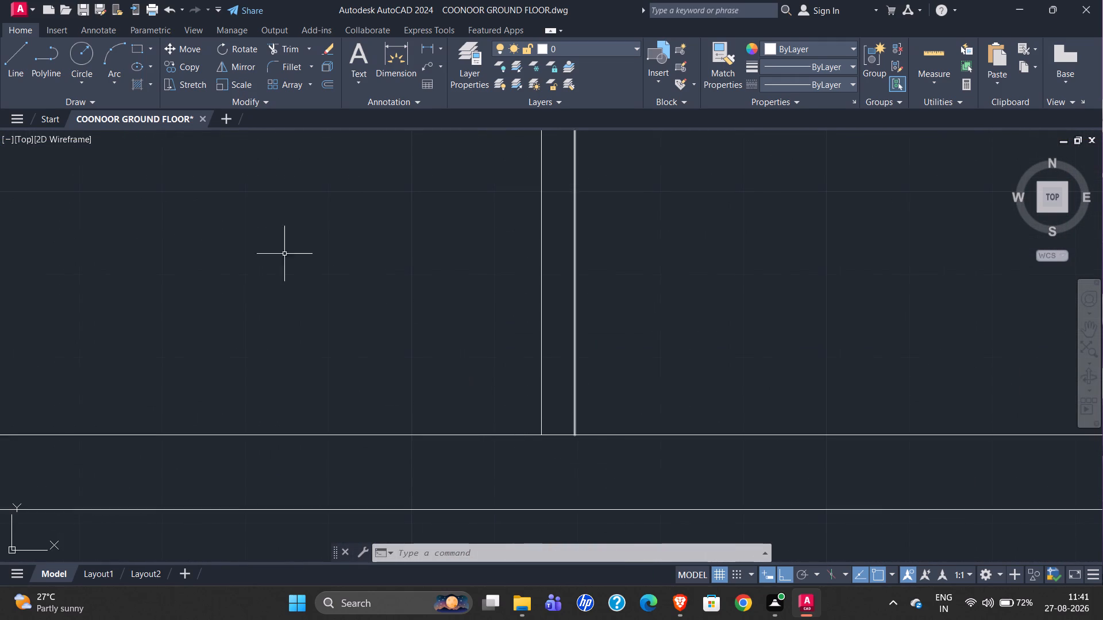
pyautogui.click(14, 69)
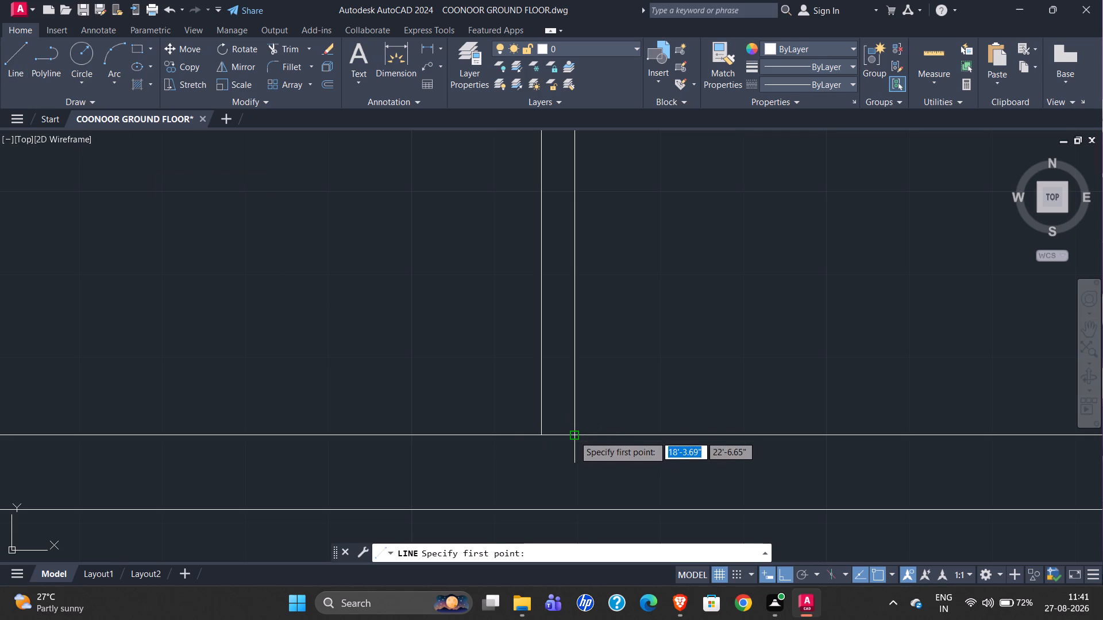
pyautogui.click(574, 436)
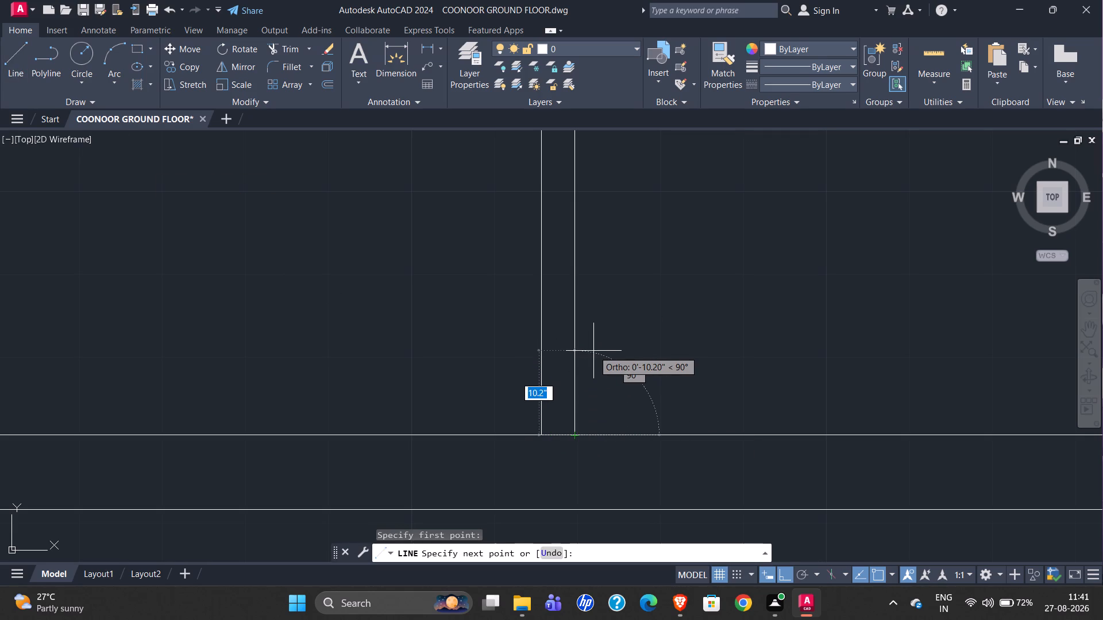
pyautogui.press('6')
pyautogui.hotkey('shift', '"')
pyautogui.press('Return')
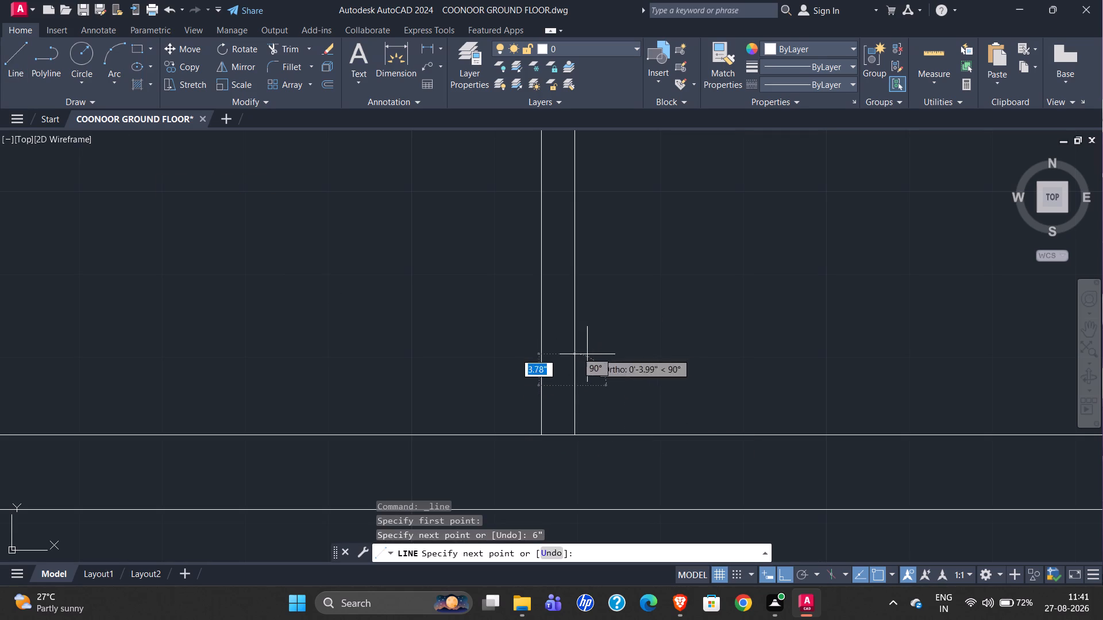
pyautogui.click(542, 383)
pyautogui.press('Escape')
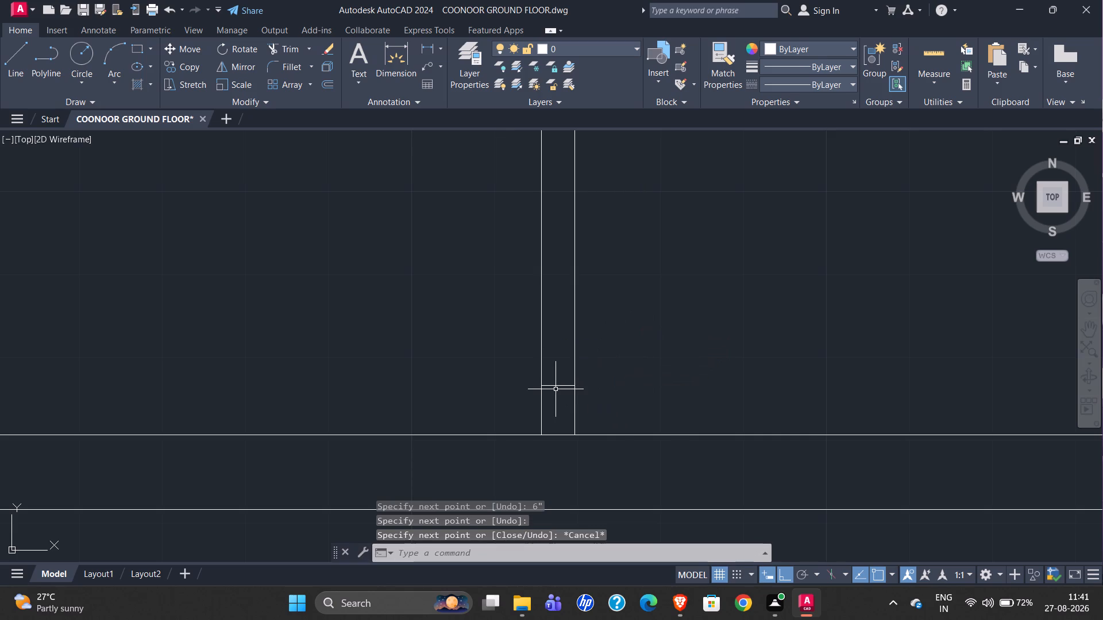
# Offset the jamb line in the dress–toilet partition 2'4" upward to mark the toilet door's other jamb.
pyautogui.click(555, 383)
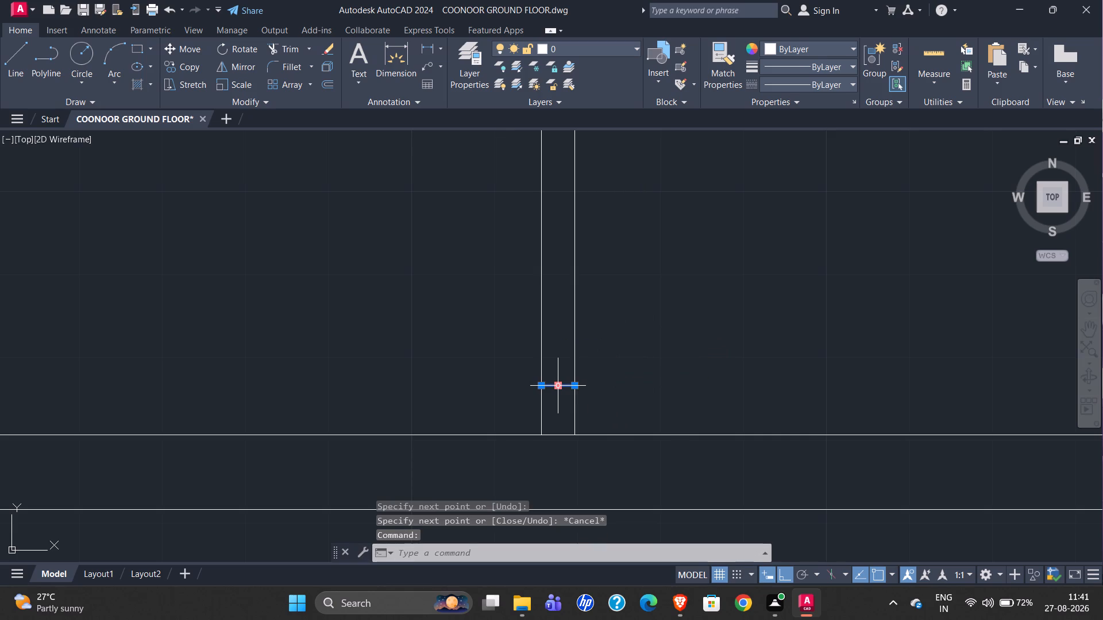
pyautogui.press('o')
pyautogui.press('Return')
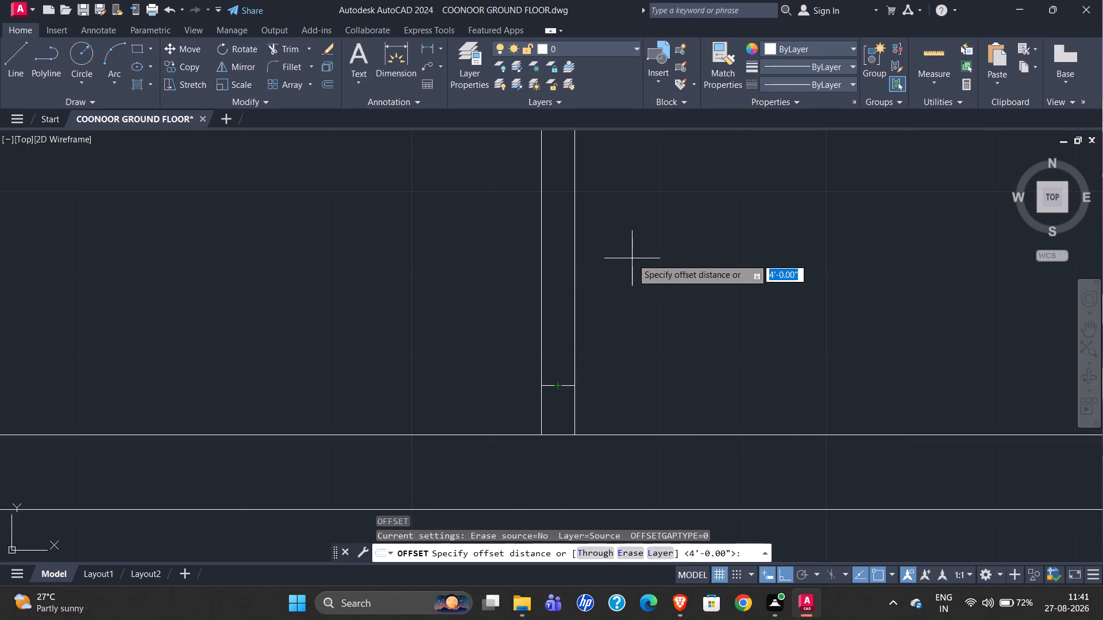
pyautogui.write('2\'4"')
pyautogui.press('Return')
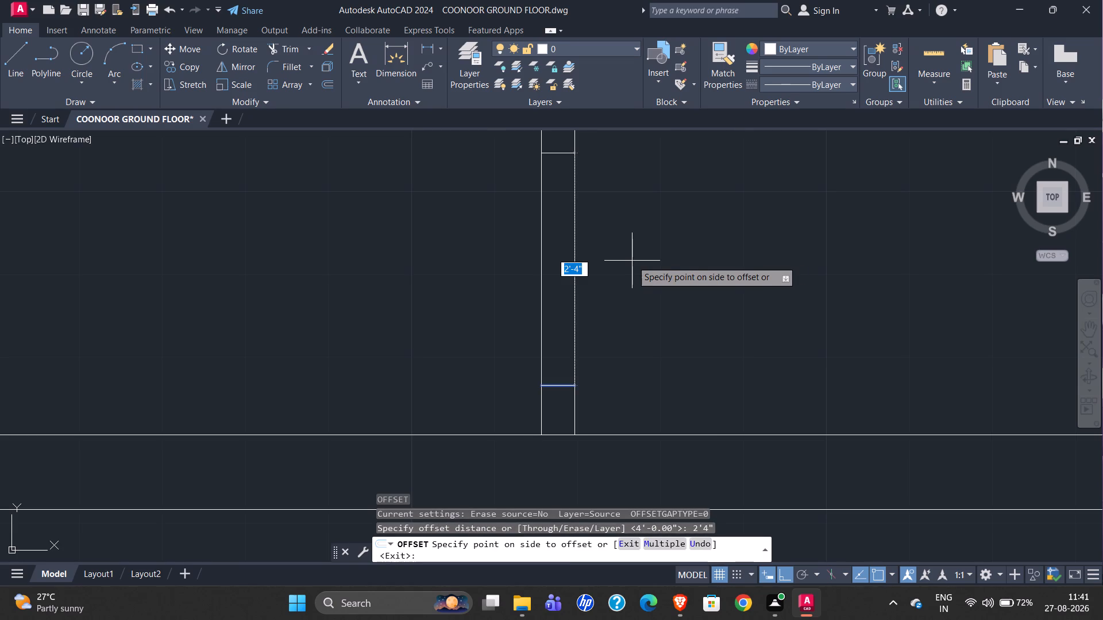
pyautogui.click(642, 201)
pyautogui.scroll(-3, 491, 345)
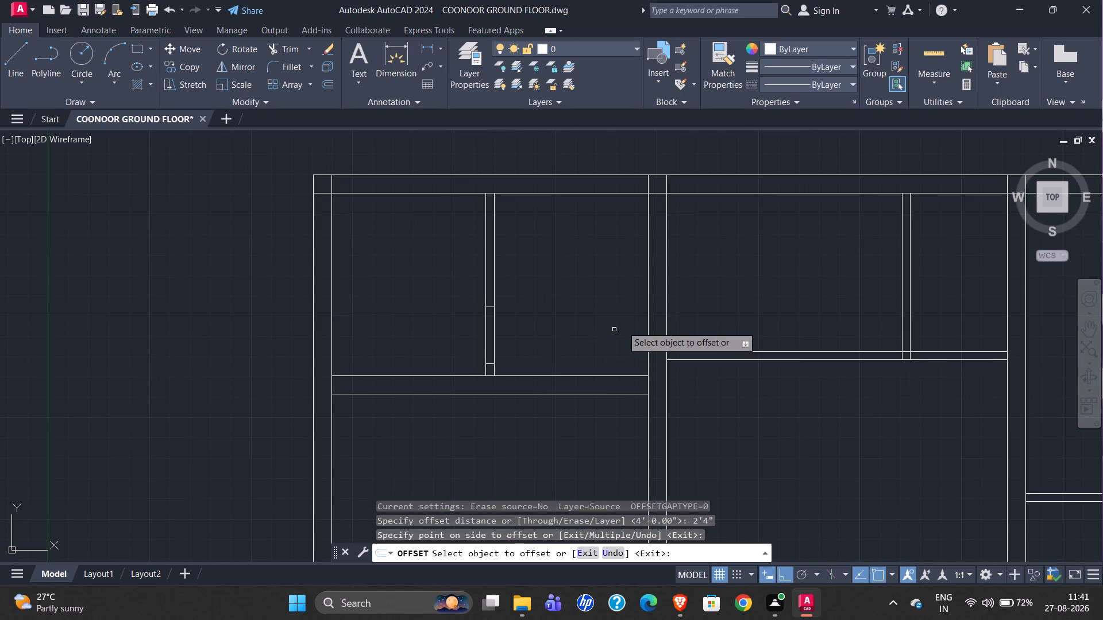
# Draw a line 6" left along the bedroom–dress wall from the partition's dress-side lower corner, continuing down across the wall as a jamb.
pyautogui.scroll(-3, 612, 307)
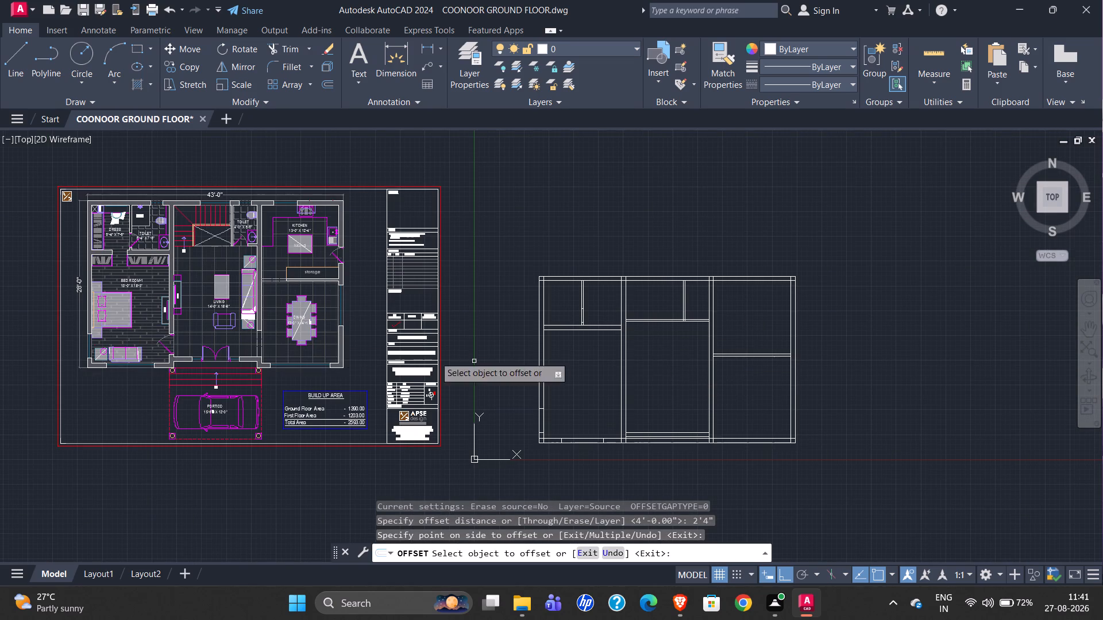
pyautogui.scroll(3, 57, 257)
pyautogui.scroll(-1, 64, 291)
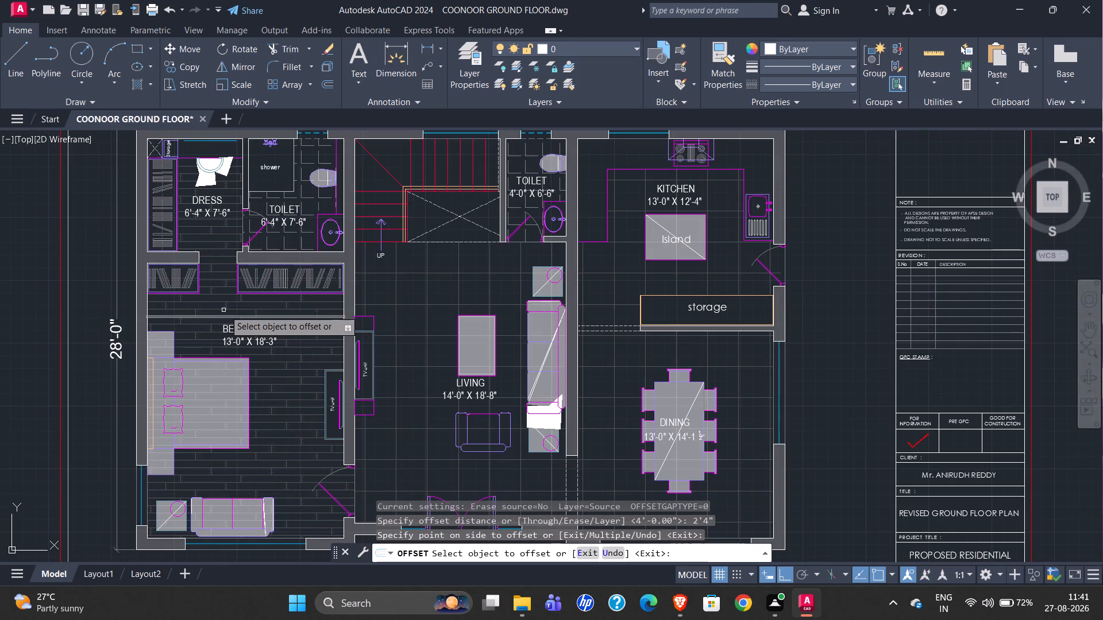
pyautogui.scroll(3, 209, 253)
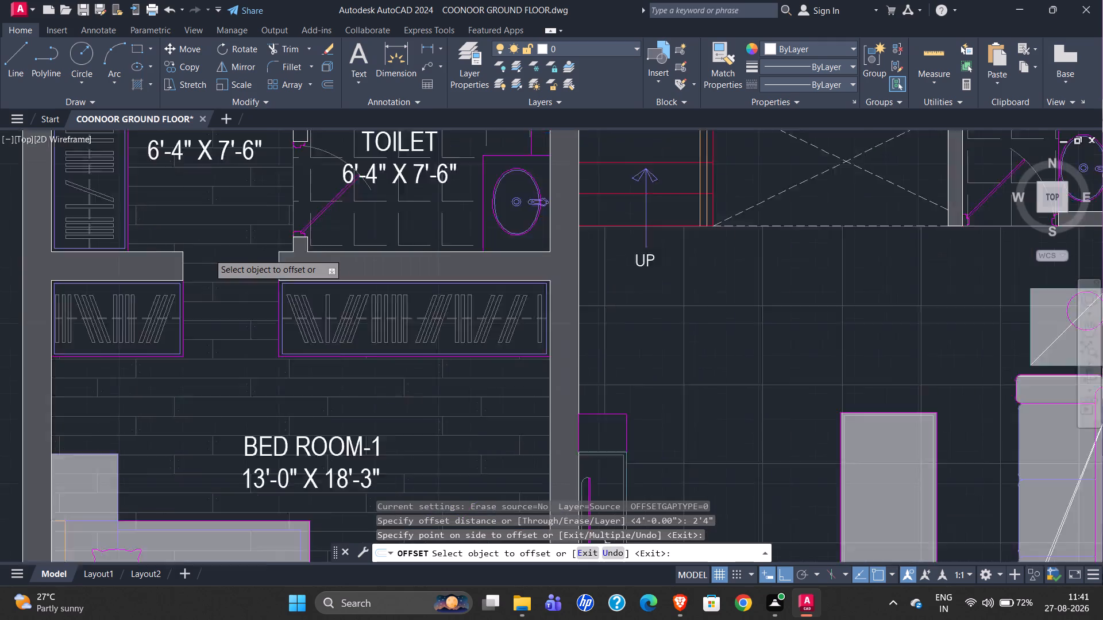
pyautogui.scroll(-3, 98, 310)
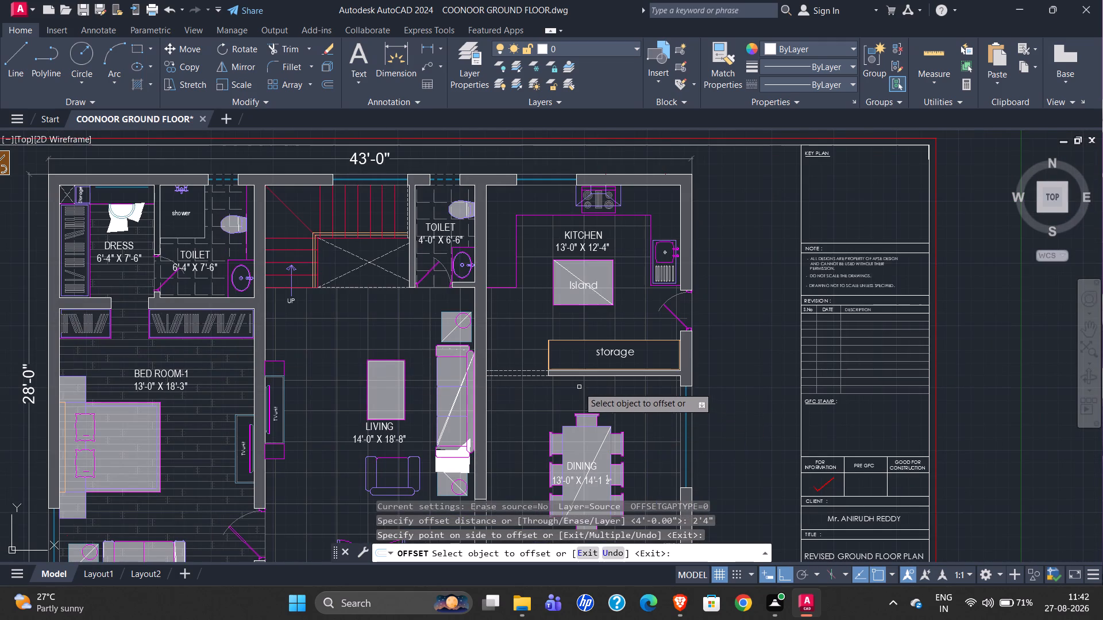
pyautogui.scroll(-1, 387, 332)
pyautogui.scroll(-1, 334, 330)
pyautogui.scroll(4, 723, 405)
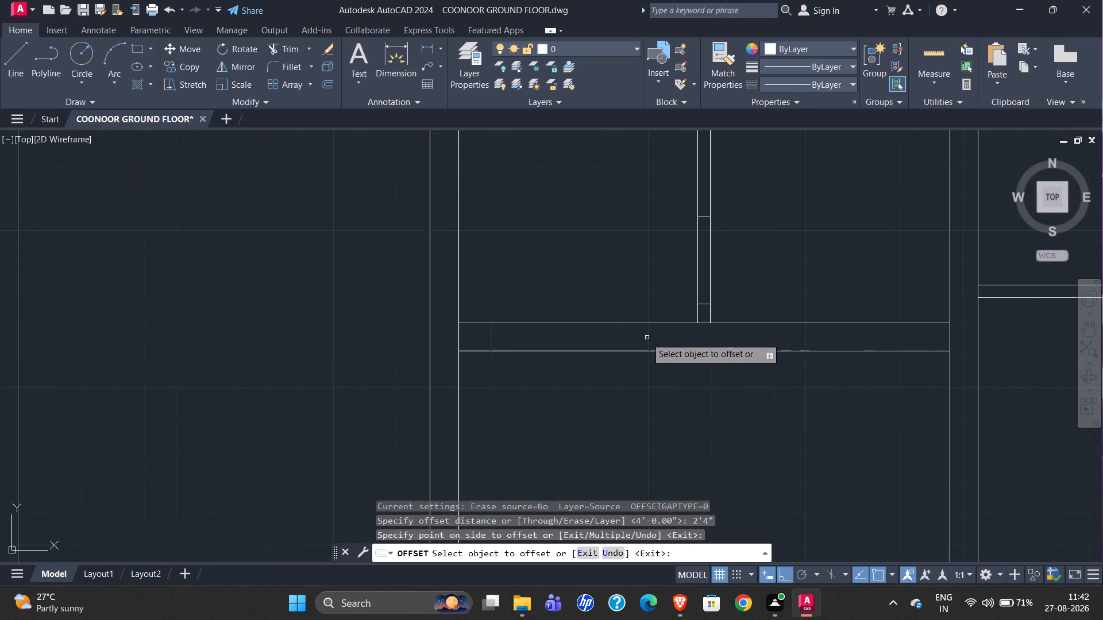
pyautogui.press('Escape')
pyautogui.click(13, 54)
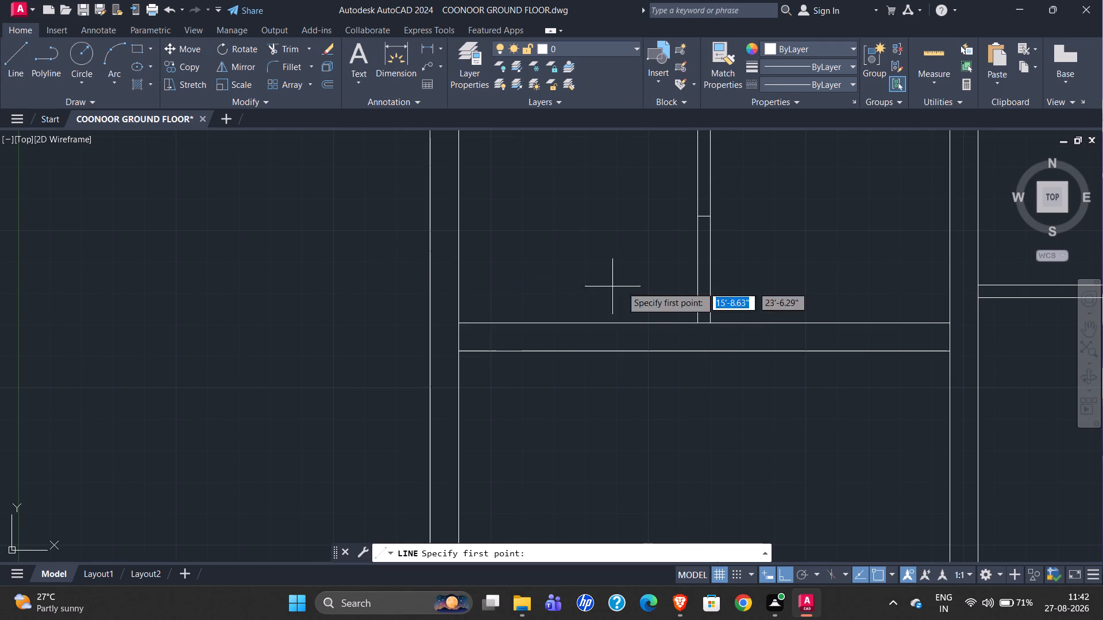
pyautogui.click(698, 324)
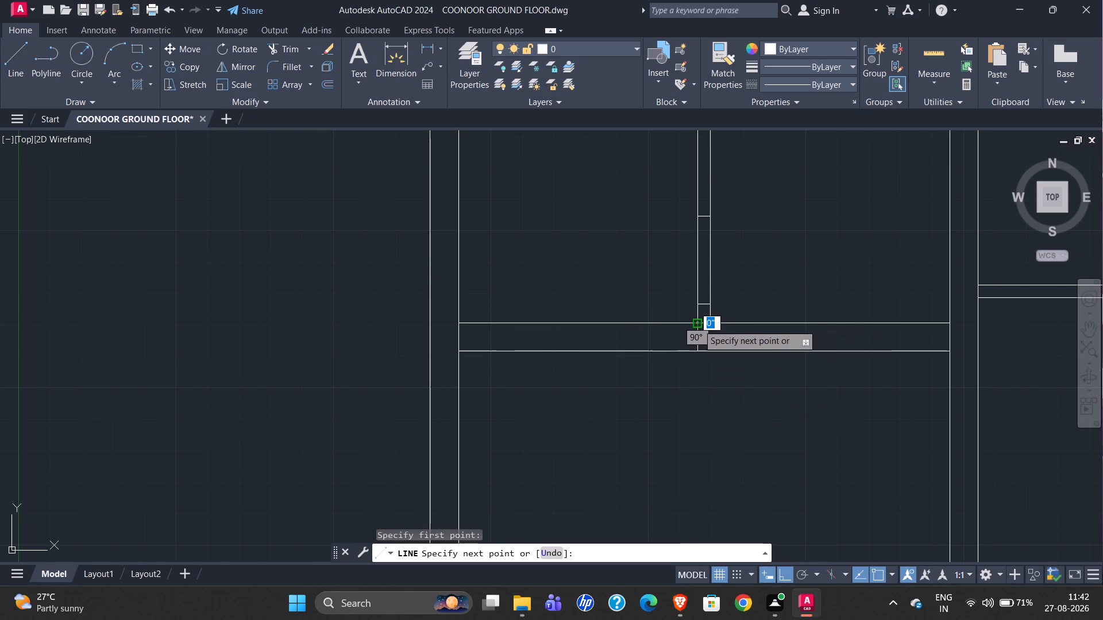
pyautogui.press('6')
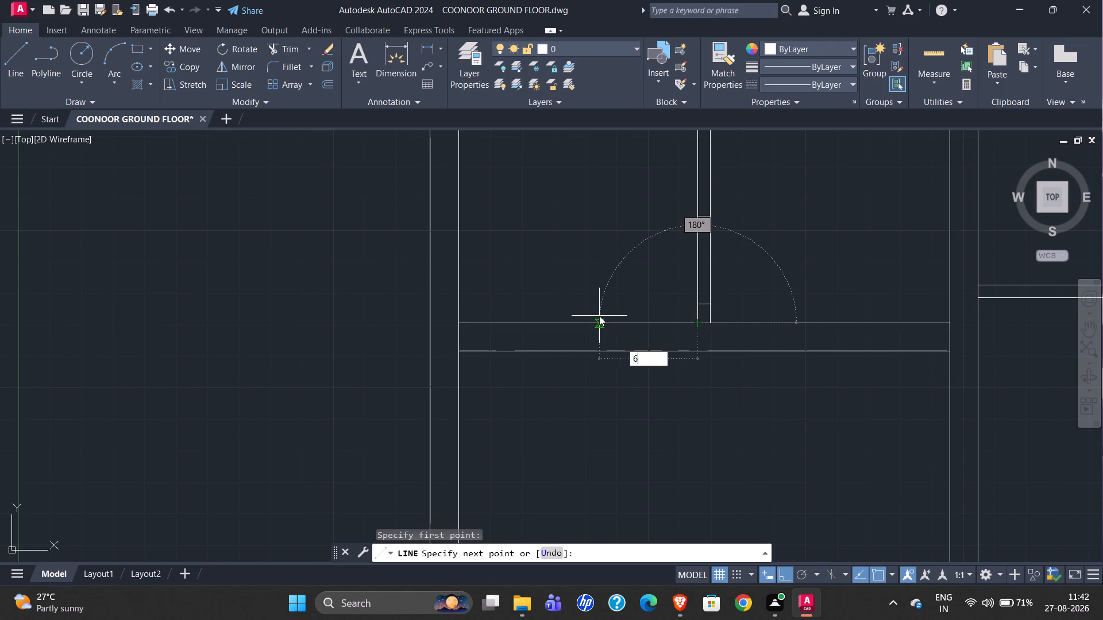
pyautogui.hotkey('shift', '"')
pyautogui.press('Return')
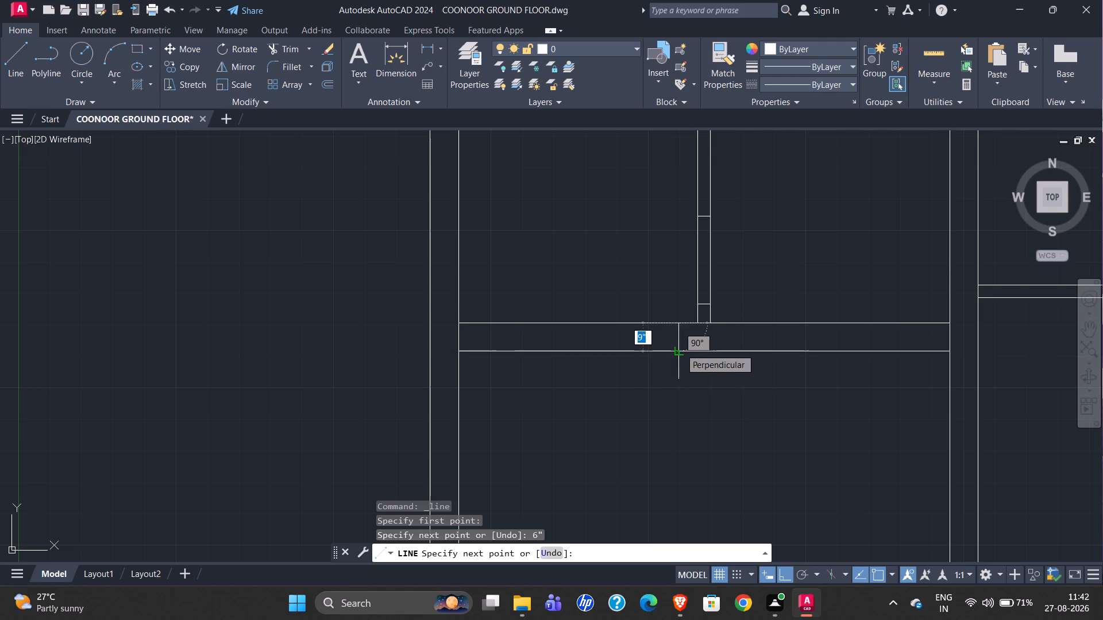
pyautogui.click(680, 348)
pyautogui.press('Escape')
# Erase the 6" helper segment lying on the bedroom–dress wall's upper face, keeping the jamb line.
pyautogui.click(680, 335)
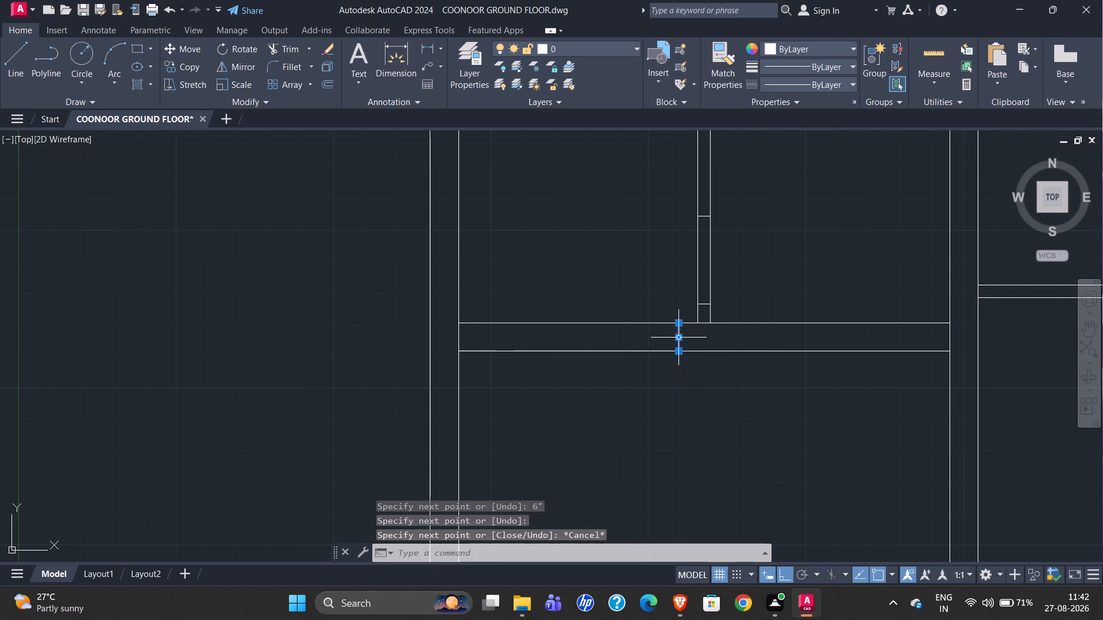
pyautogui.click(691, 323)
pyautogui.press('Escape')
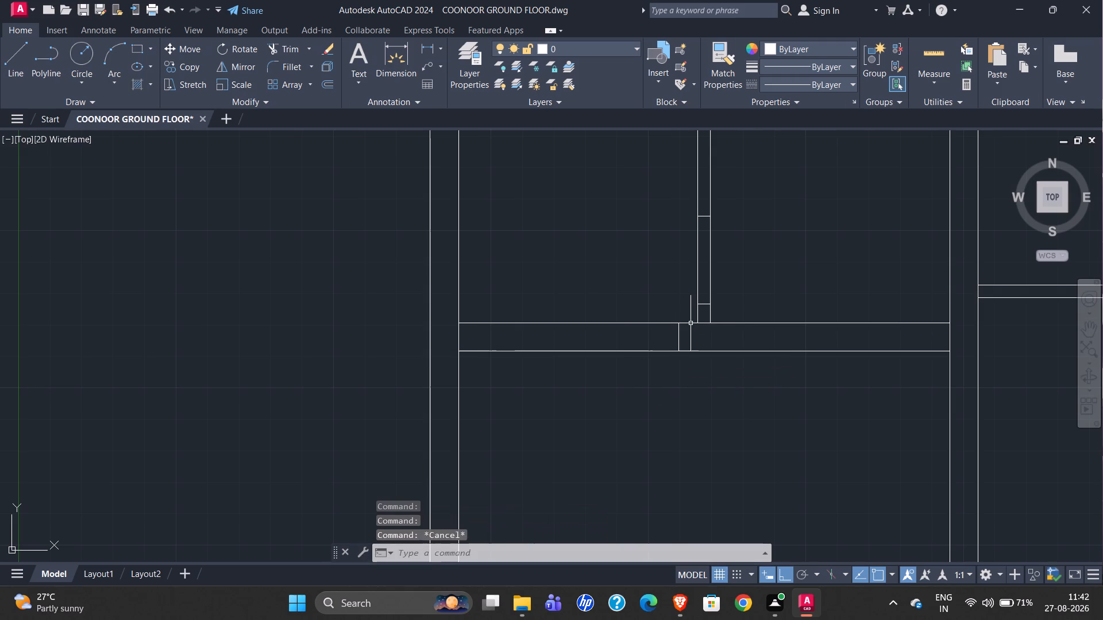
pyautogui.click(691, 323)
pyautogui.press('Delete')
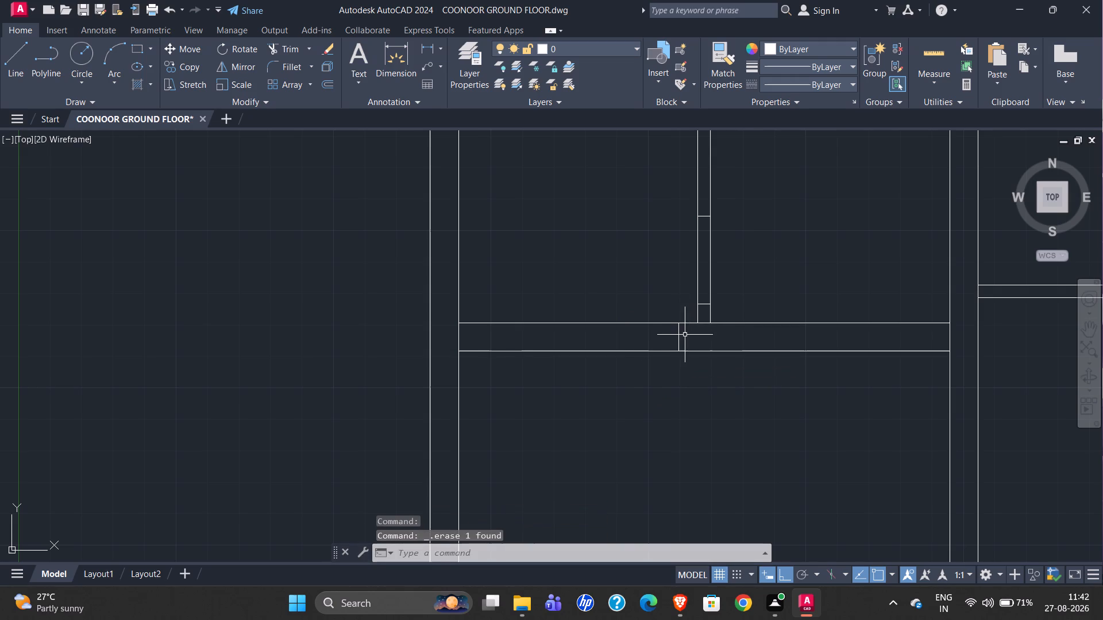
# Offset the jamb line in the bedroom–dress wall 2' toward the outer side wall to mark the dress opening's other jamb.
pyautogui.click(680, 338)
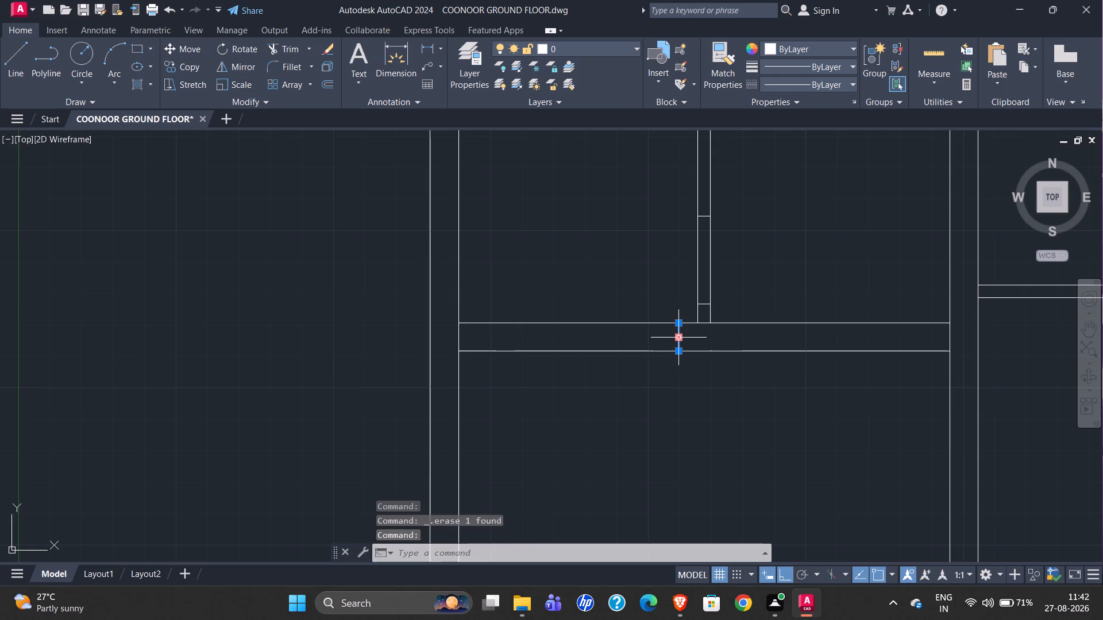
pyautogui.press('o')
pyautogui.press('Return')
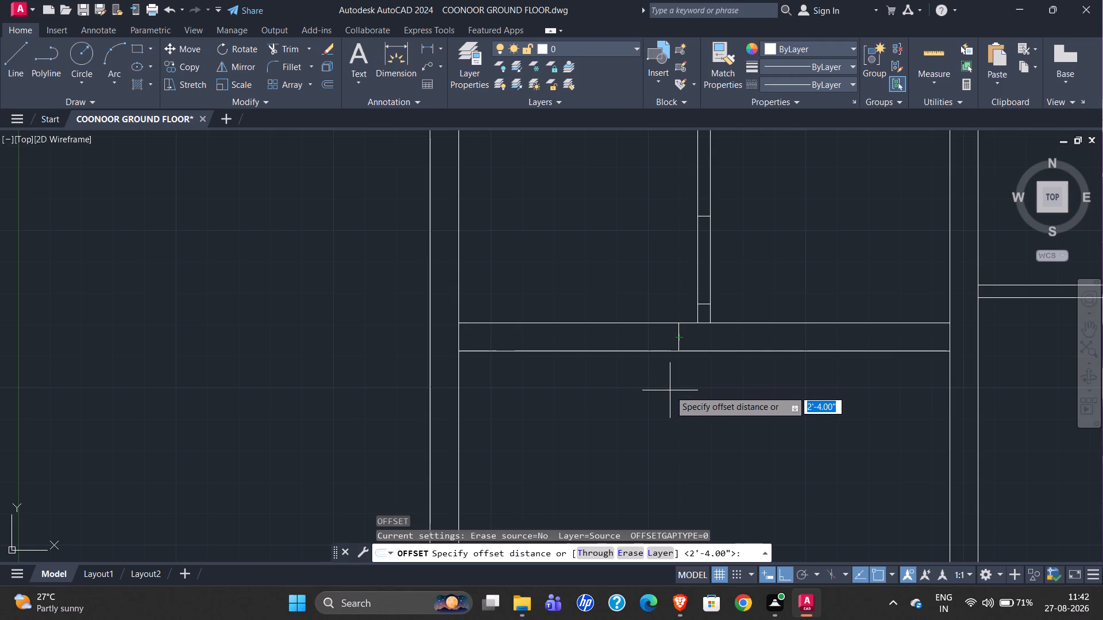
pyautogui.press('2')
pyautogui.press("'")
pyautogui.press('Return')
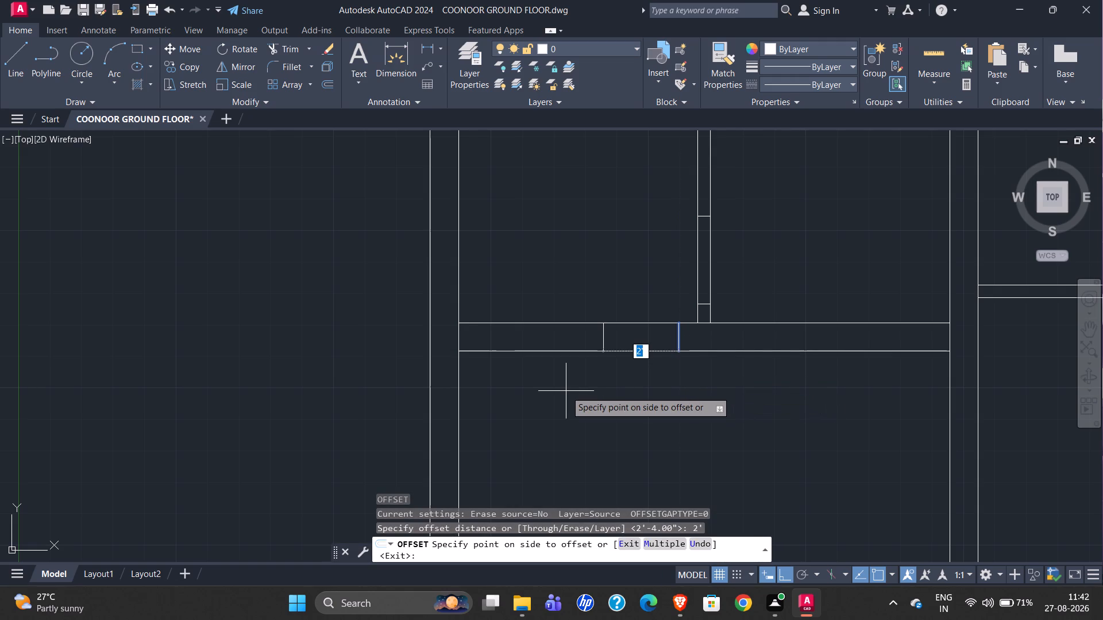
pyautogui.scroll(-2, 622, 394)
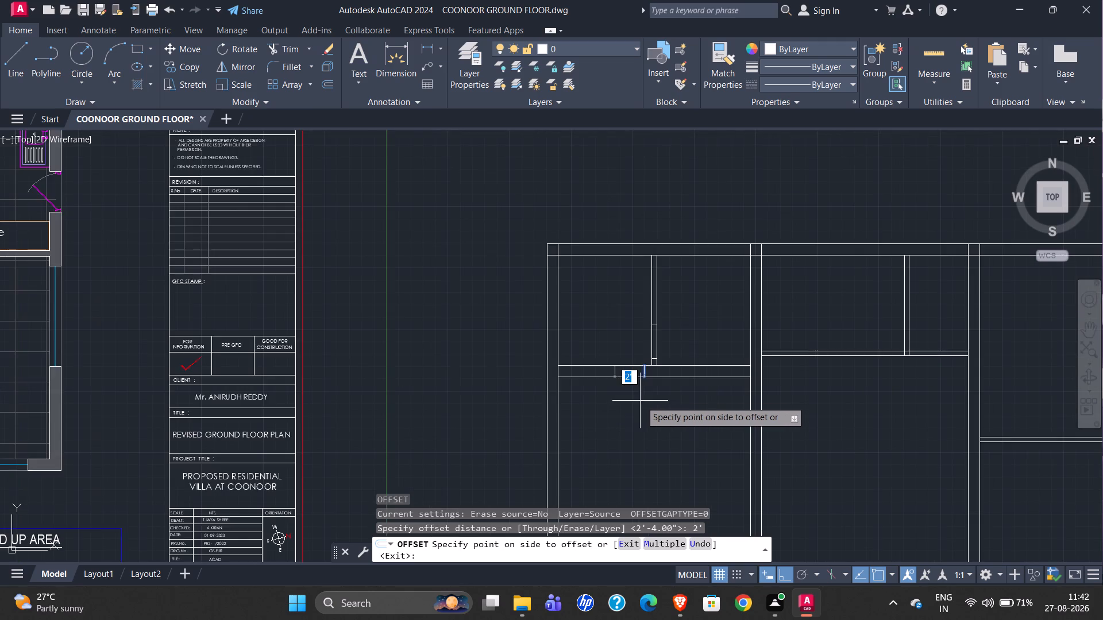
pyautogui.scroll(-2, 641, 401)
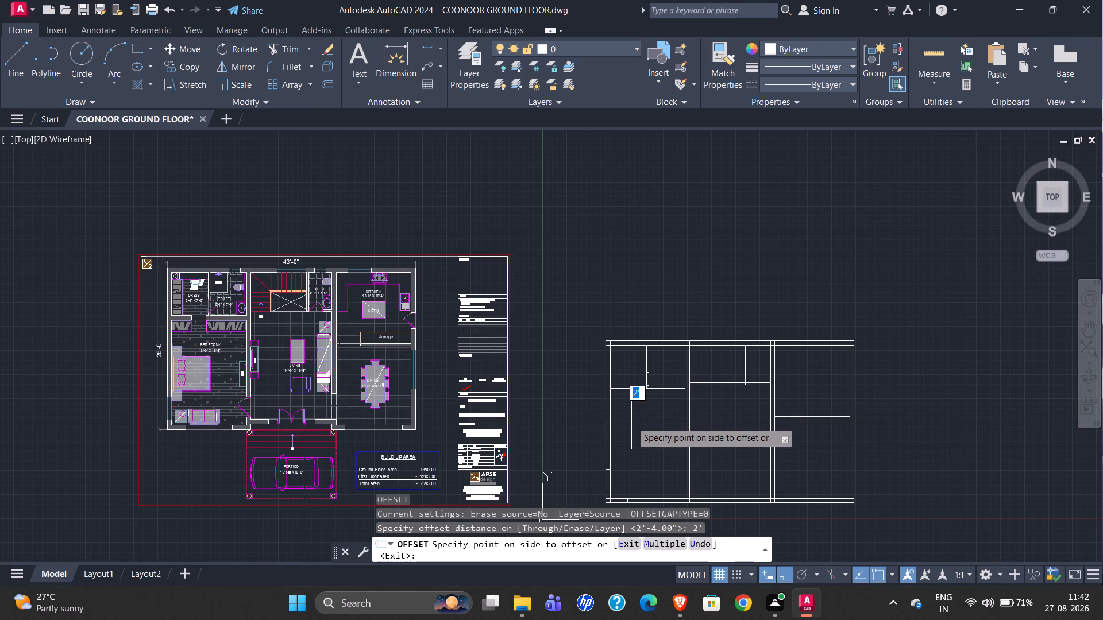
pyautogui.scroll(3, 629, 422)
pyautogui.click(592, 382)
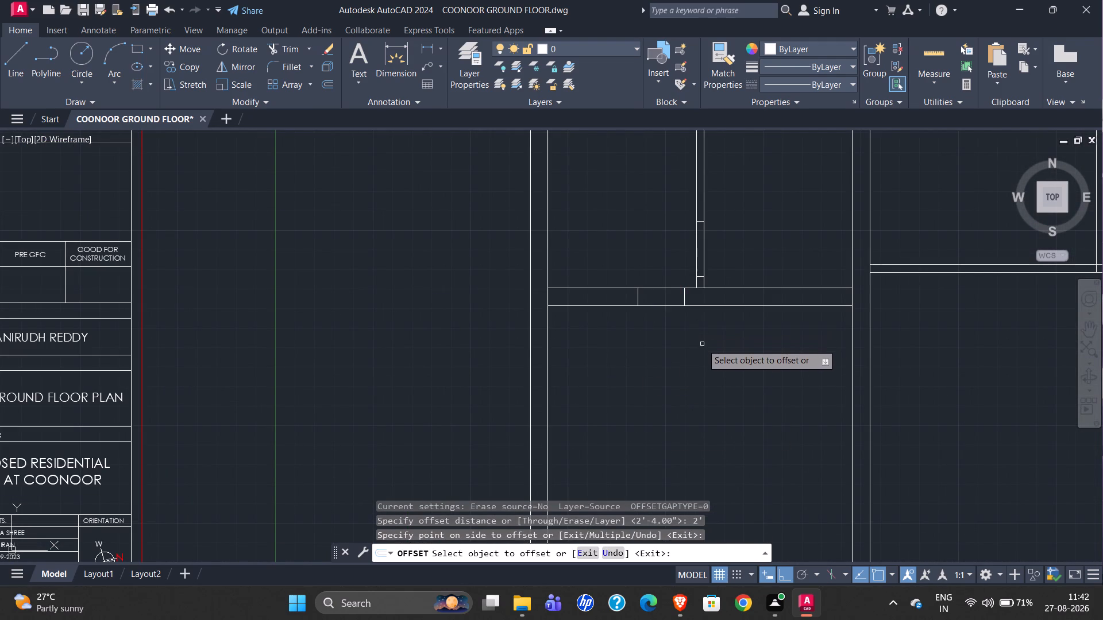
pyautogui.scroll(-2, 597, 371)
pyautogui.scroll(2, 629, 363)
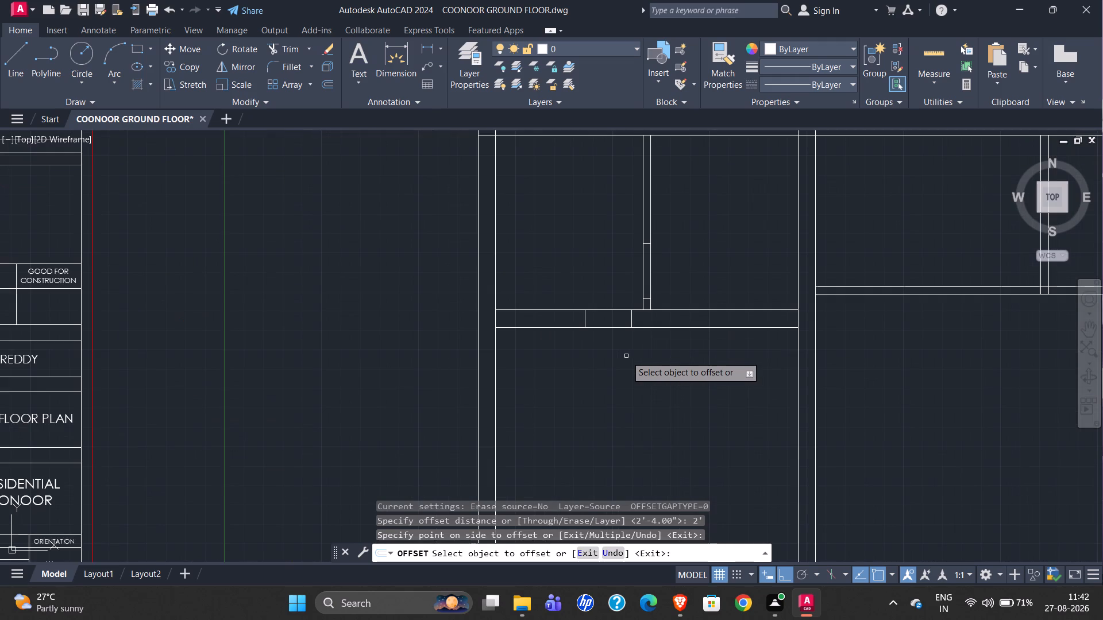
pyautogui.scroll(-2, 646, 354)
pyautogui.press('Escape')
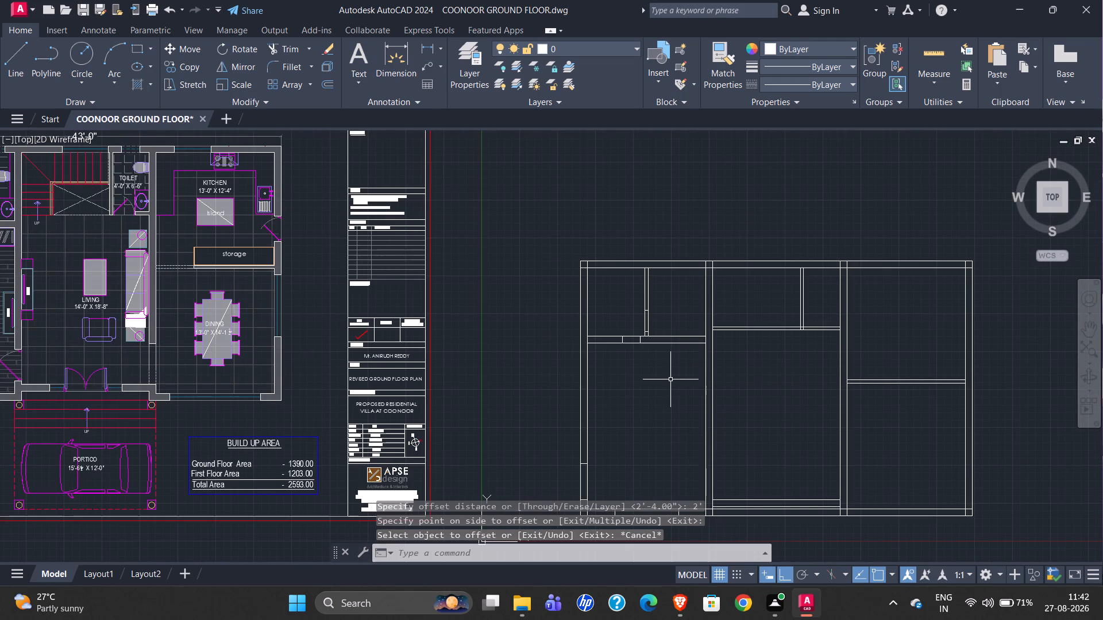
# Trim the wall lines between the jambs to open the doorways in the dress–toilet partition and the bedroom–dress wall.
pyautogui.write('TR')
pyautogui.press('Return')
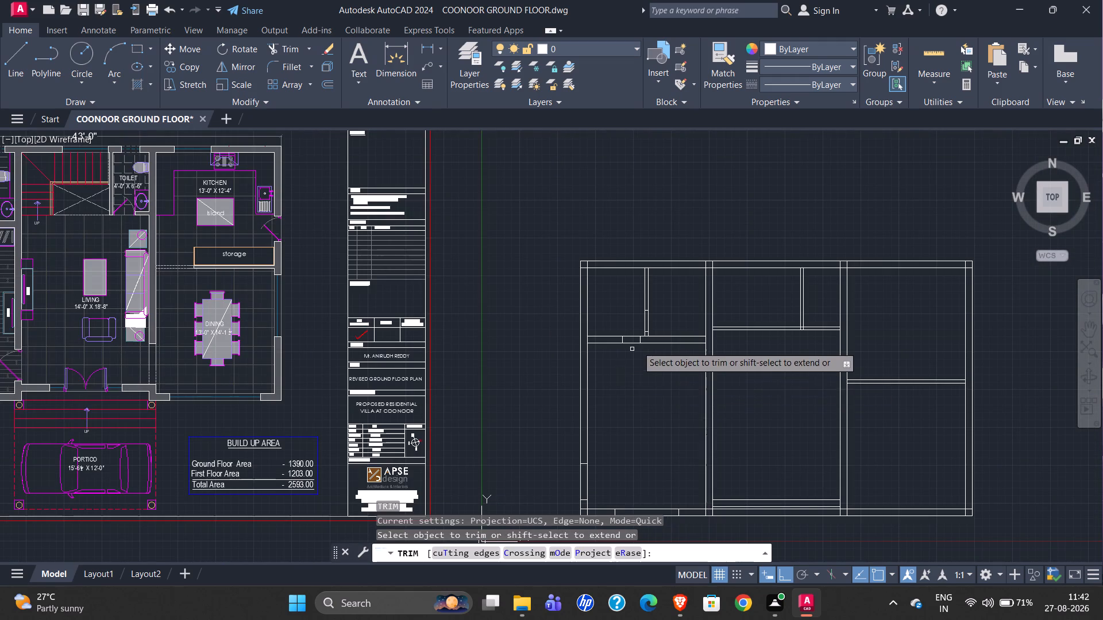
pyautogui.scroll(3, 639, 341)
pyautogui.moveTo(618, 389); pyautogui.dragTo(797, 235)
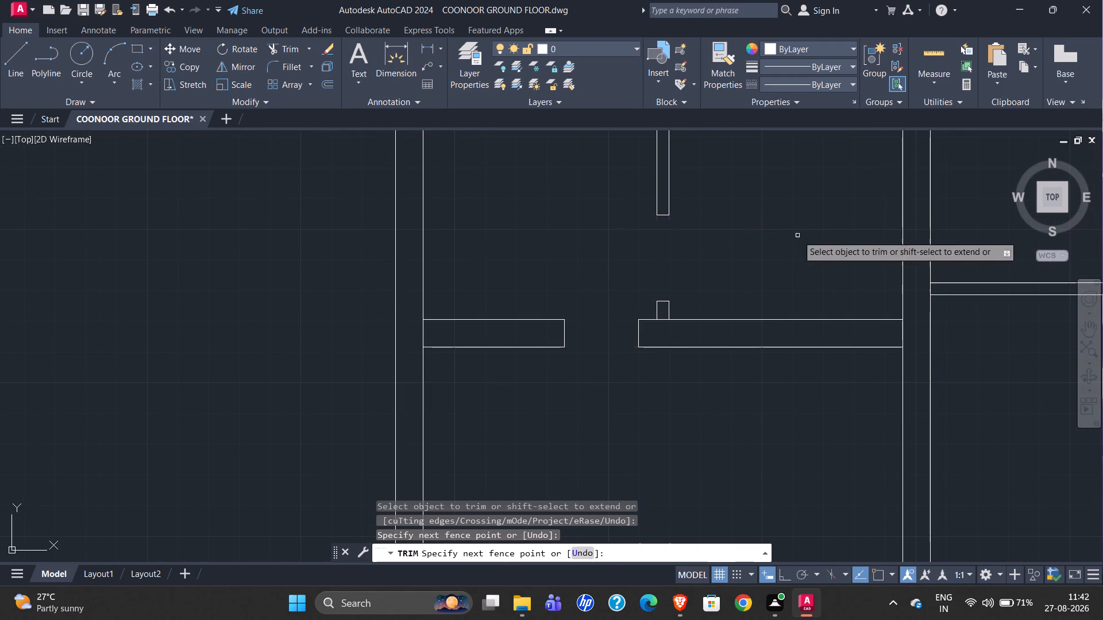
# Examine the original plan's bedroom, dress and toilet openings against the redrawn walls, and end the Trim command.
pyautogui.scroll(-1, 583, 280)
pyautogui.scroll(-2, 560, 353)
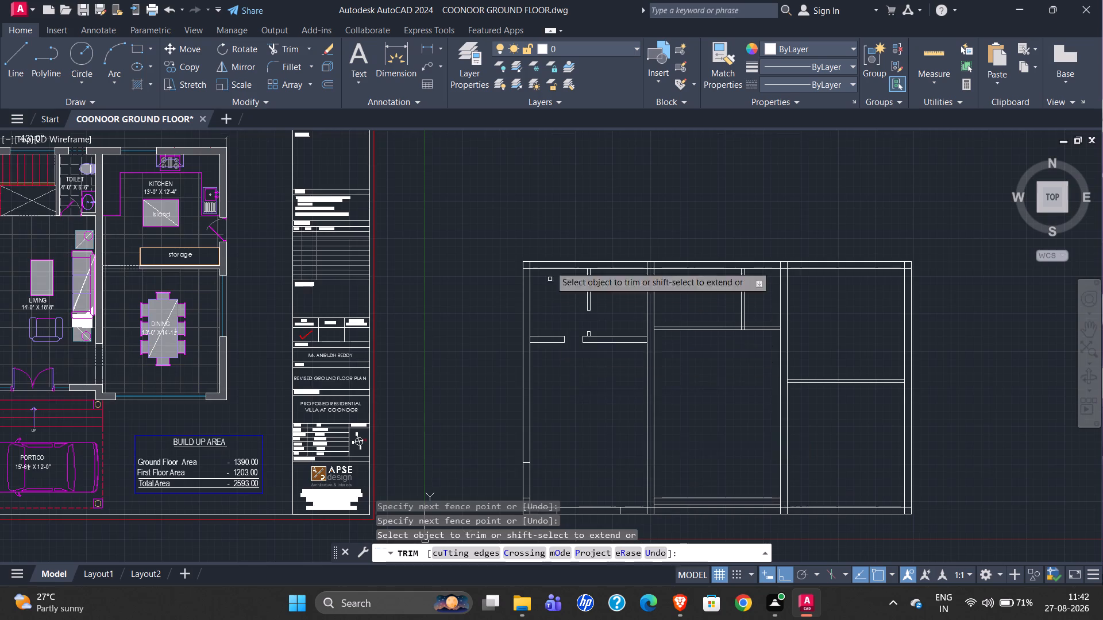
pyautogui.scroll(-1, 545, 219)
pyautogui.scroll(3, 560, 425)
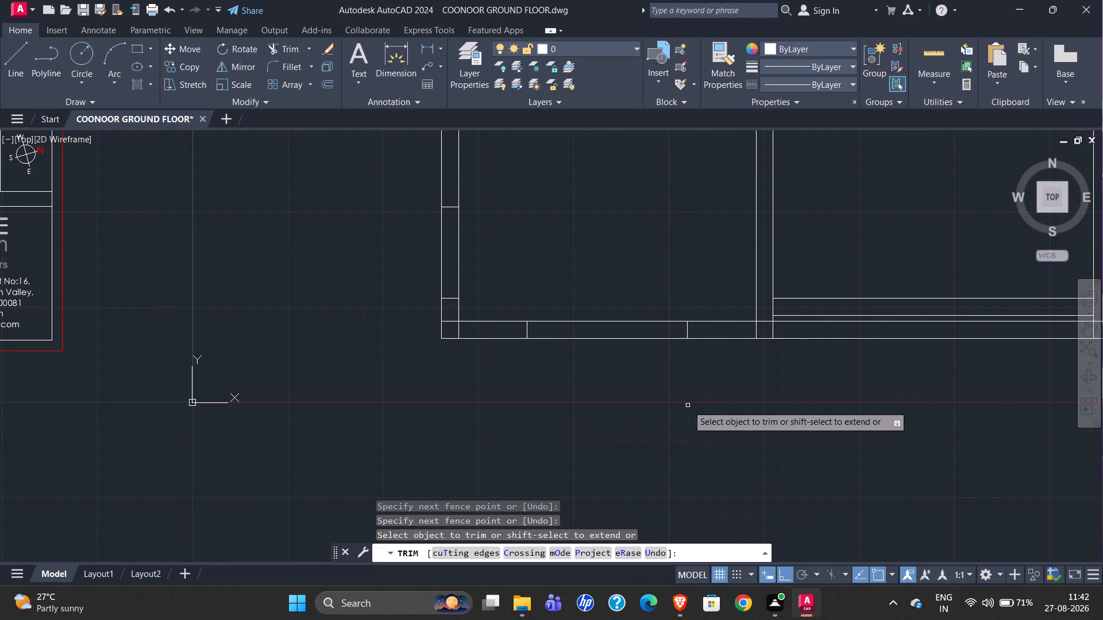
pyautogui.scroll(-3, 688, 405)
pyautogui.scroll(1, 194, 293)
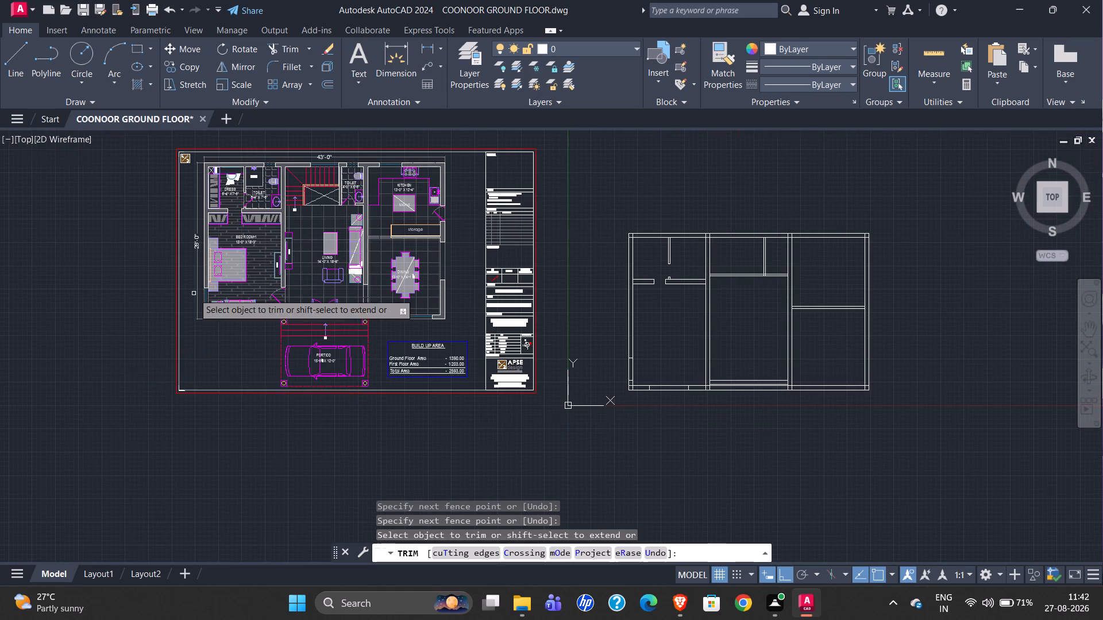
pyautogui.scroll(2, 194, 293)
pyautogui.scroll(-1, 134, 363)
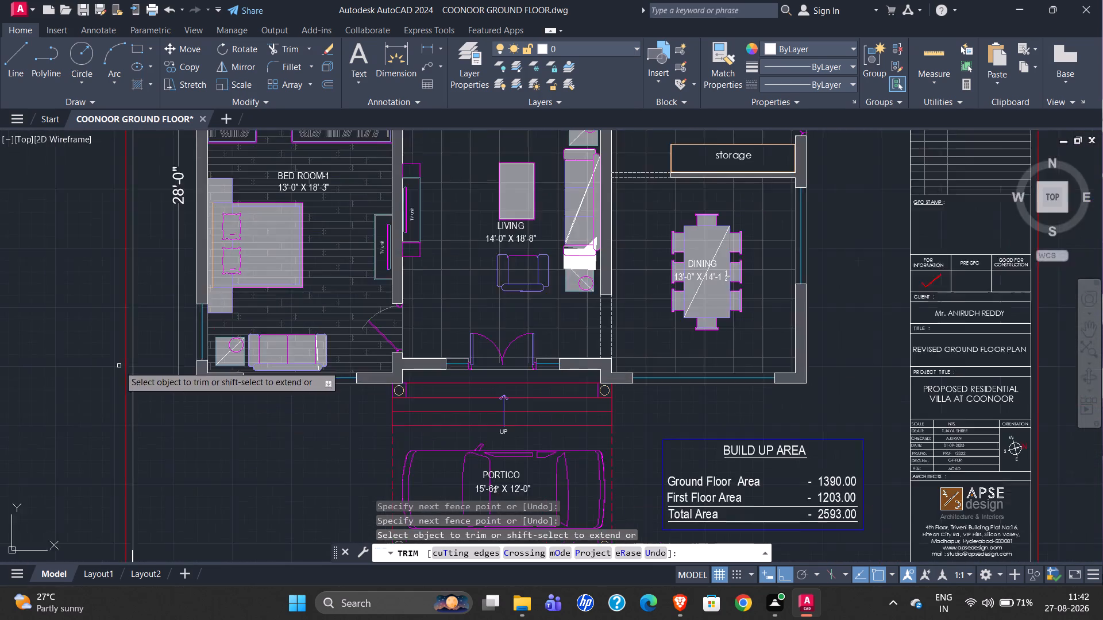
pyautogui.scroll(-1, 119, 366)
pyautogui.scroll(-1, 168, 410)
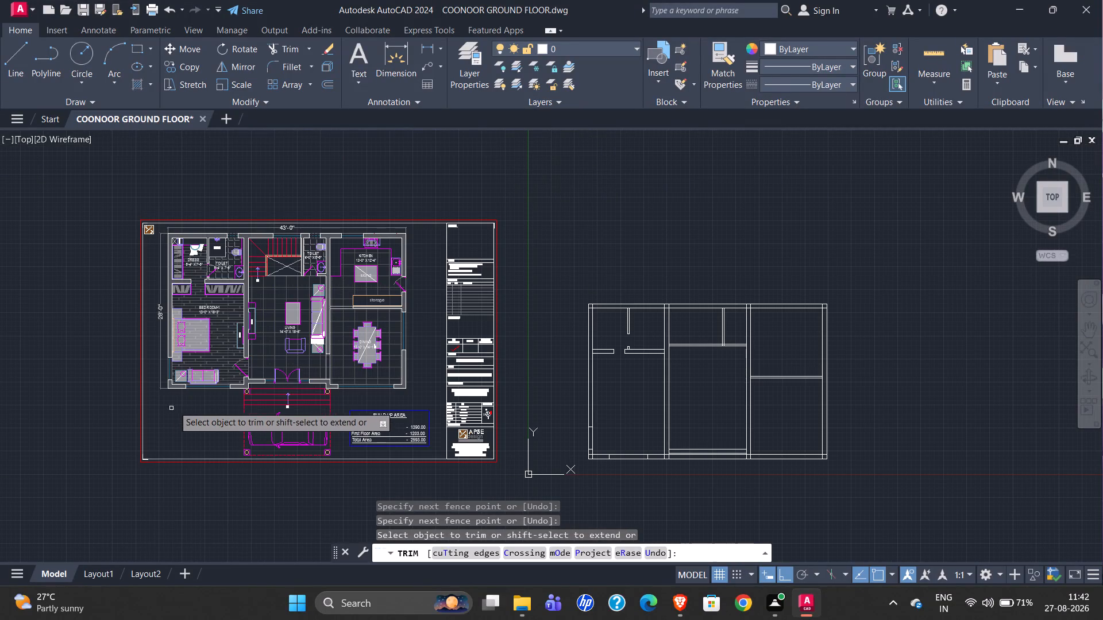
pyautogui.scroll(4, 205, 249)
pyautogui.scroll(-1, 160, 289)
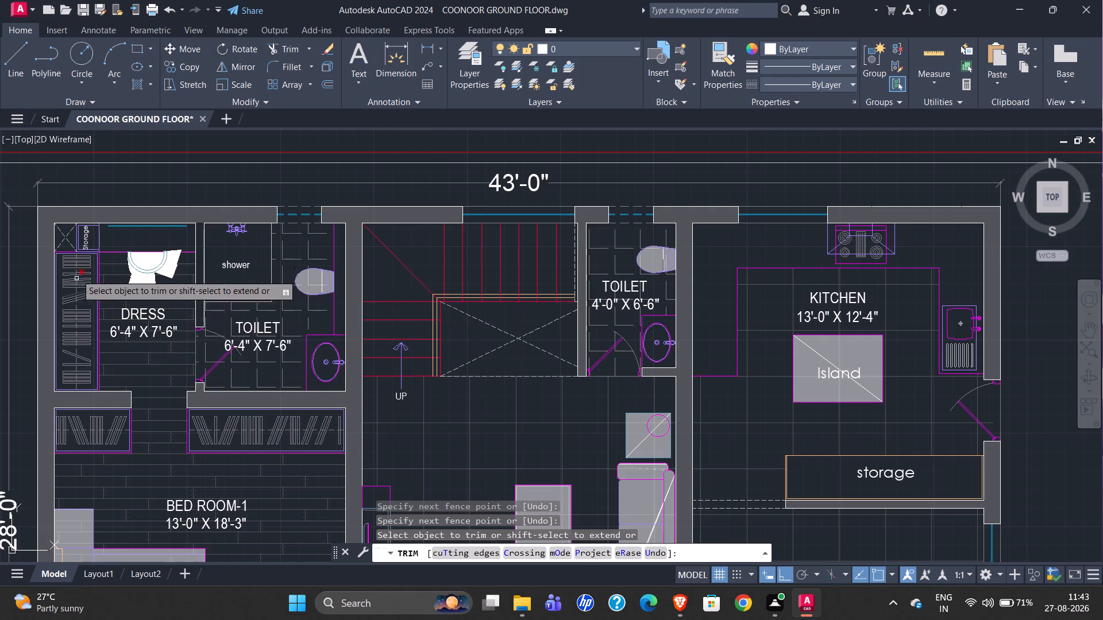
pyautogui.scroll(-1, 40, 203)
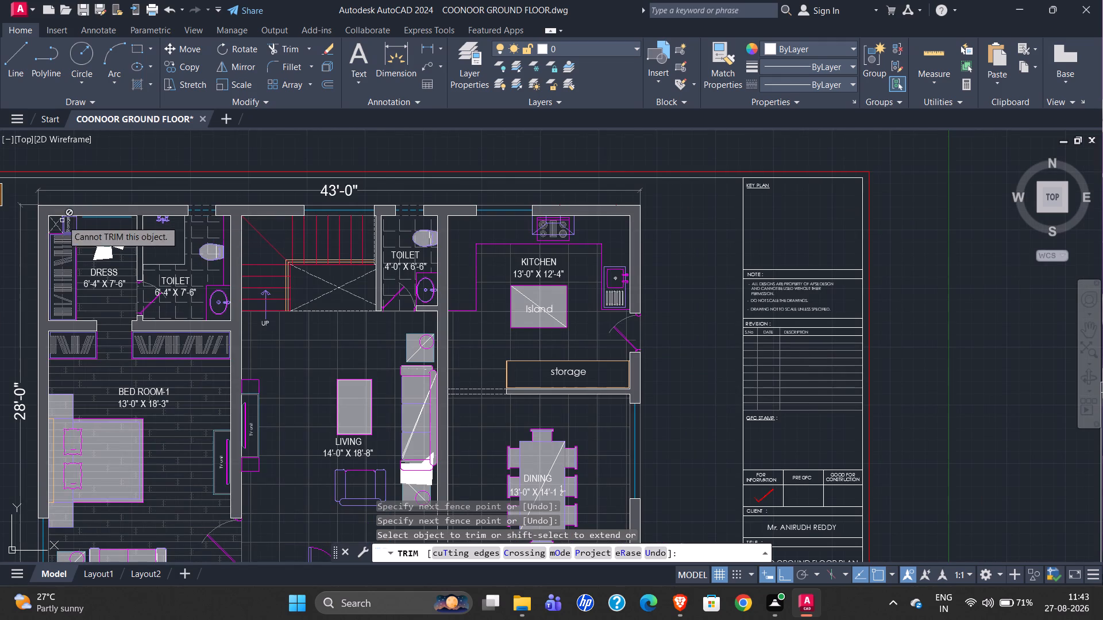
pyautogui.scroll(-1, 61, 219)
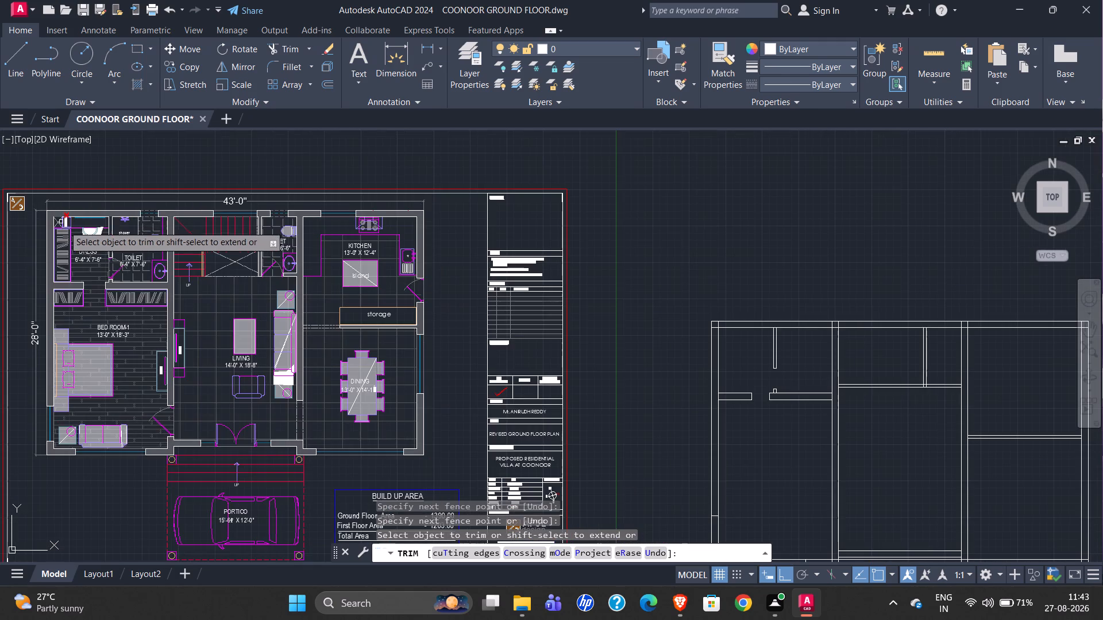
pyautogui.scroll(-1, 63, 226)
pyautogui.scroll(4, 524, 304)
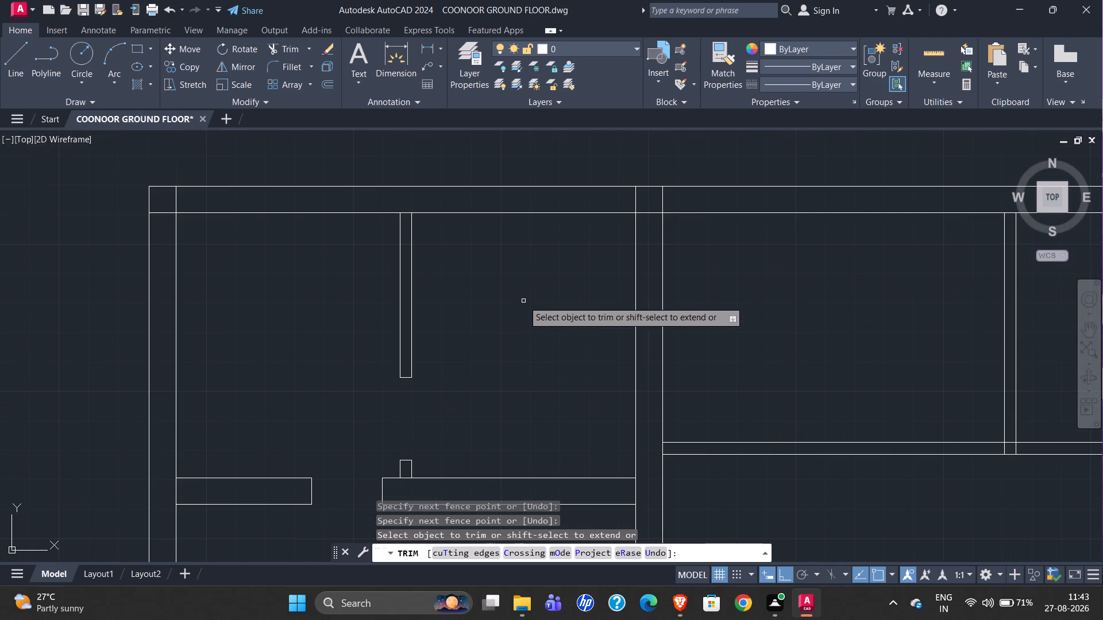
pyautogui.press('Escape')
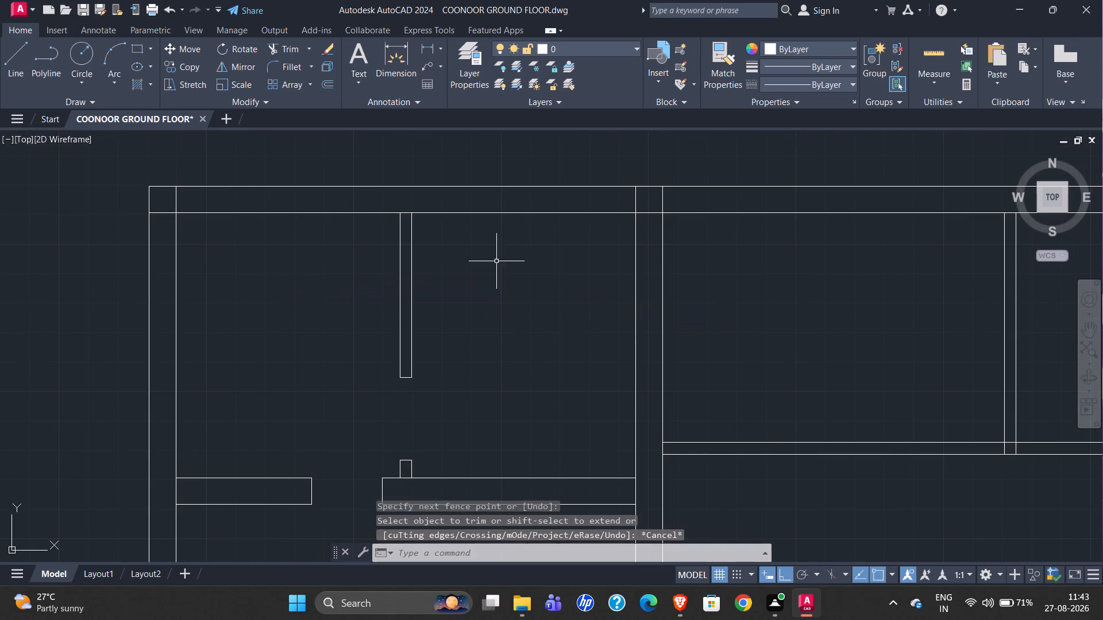
# Draw a centre line across the toilet's upper outer wall, midway between the partition's toilet-side face and the opposite wall face.
pyautogui.click(25, 66)
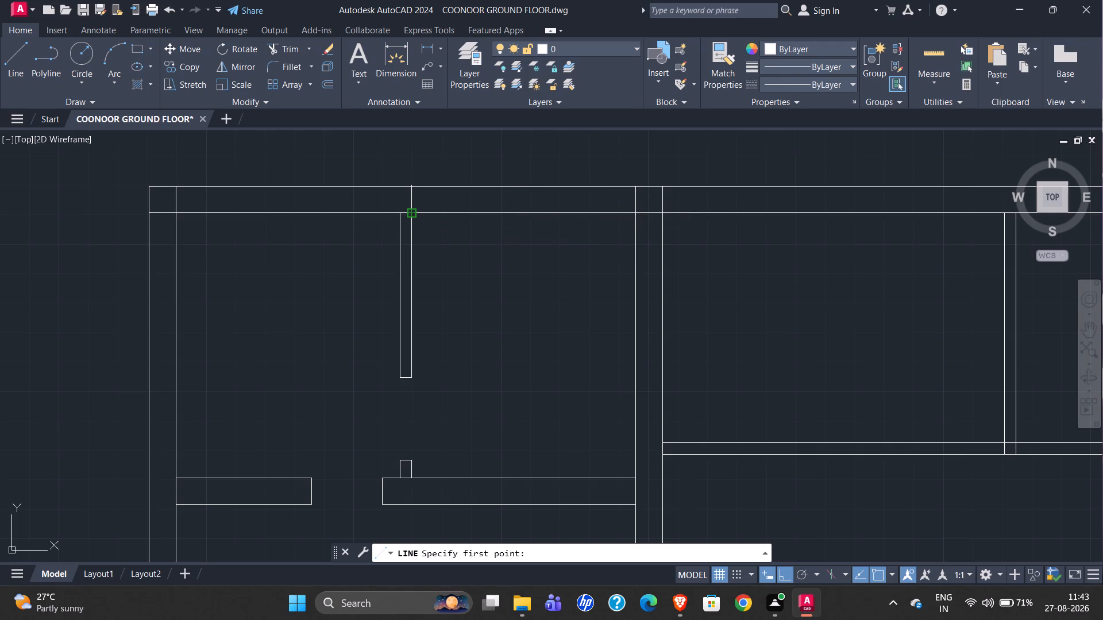
pyautogui.press('m')
pyautogui.press('2')
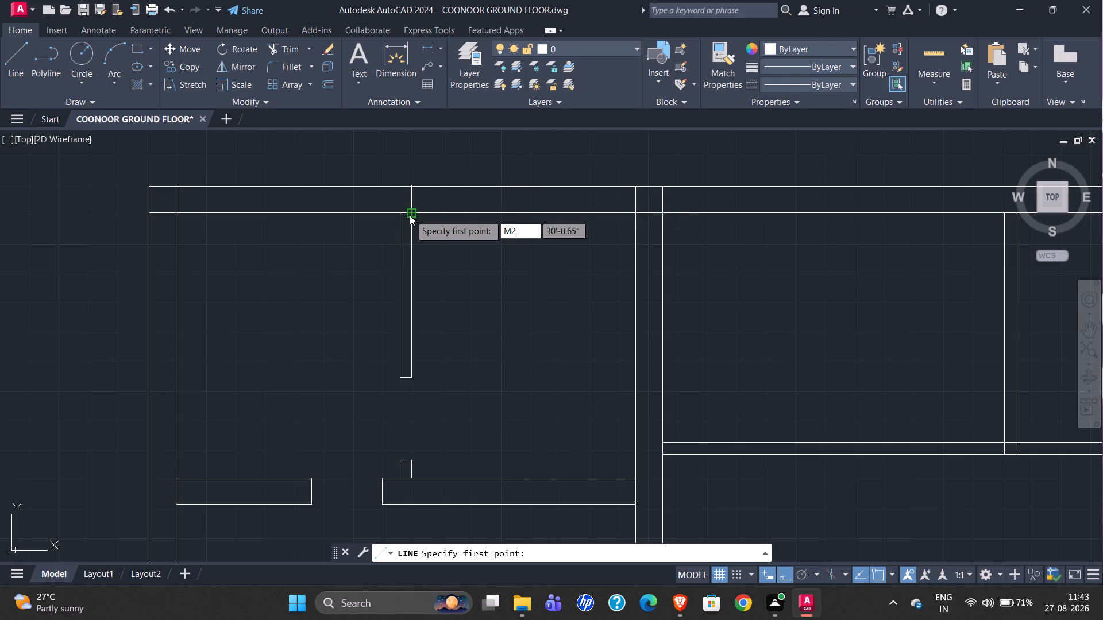
pyautogui.press('p')
pyautogui.press('Return')
pyautogui.click(411, 215)
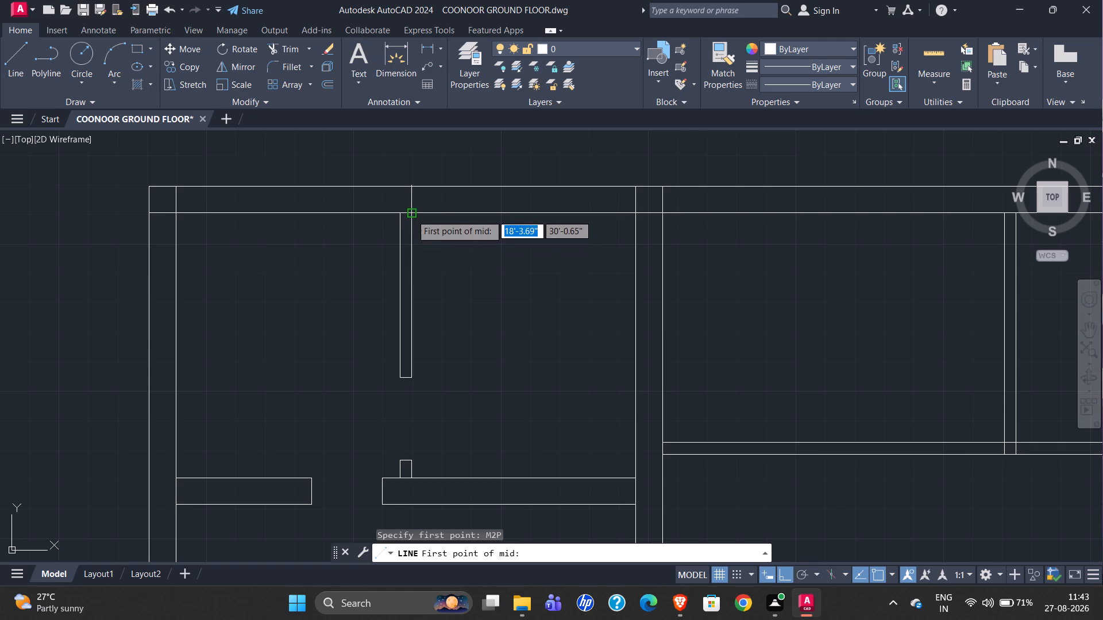
pyautogui.click(638, 214)
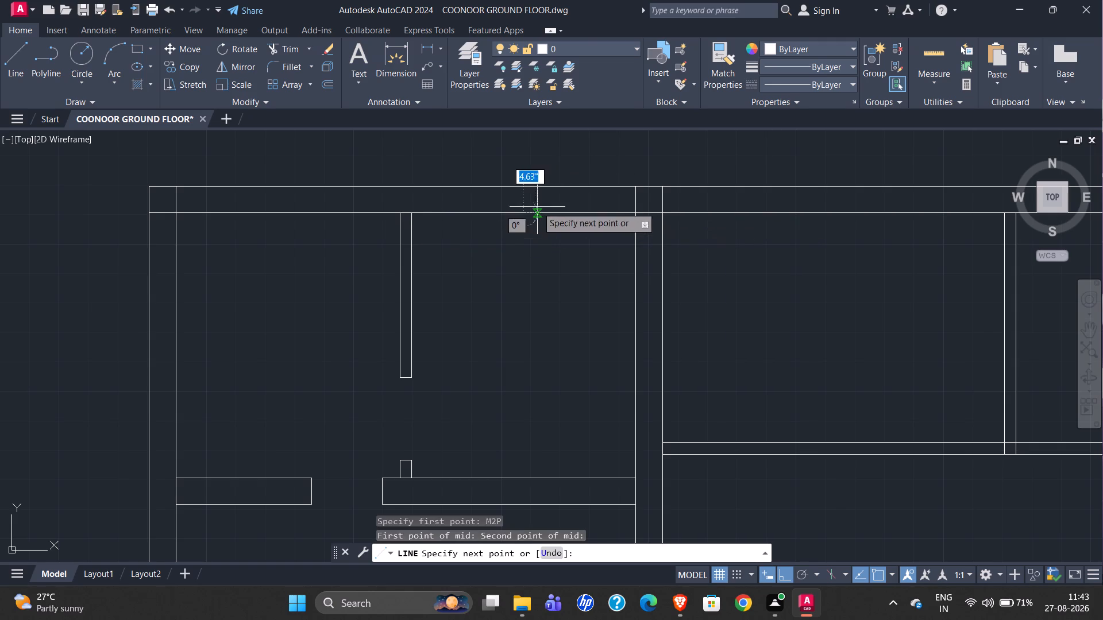
pyautogui.click(522, 183)
pyautogui.press('Escape')
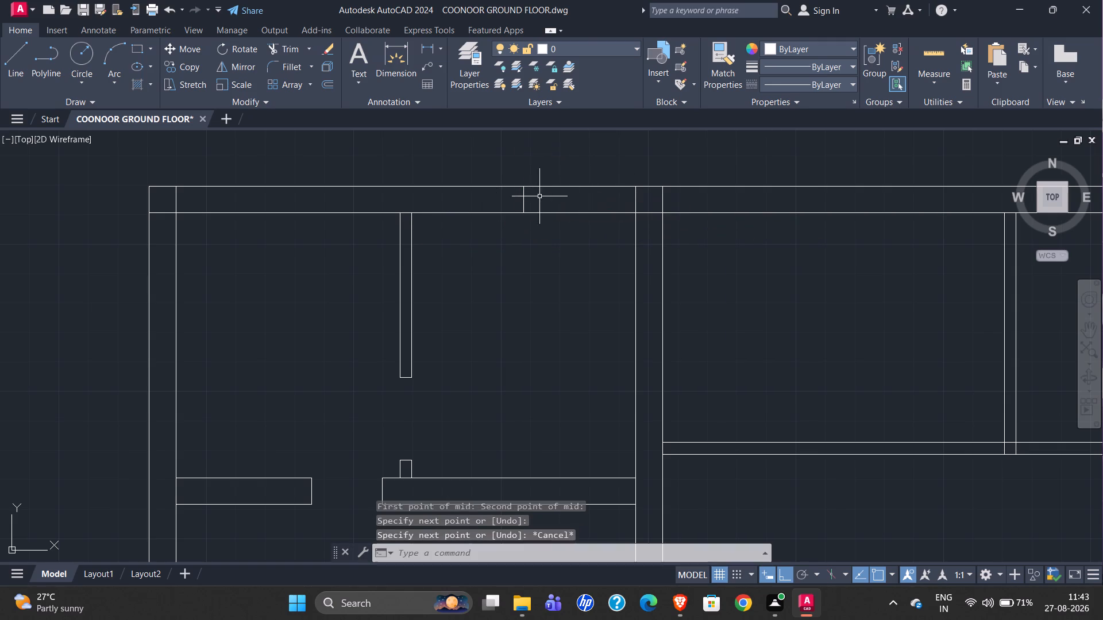
# Offset the centre line in the toilet's outer wall 1' to each side to mark the window jambs.
pyautogui.click(523, 198)
pyautogui.press('o')
pyautogui.press('Return')
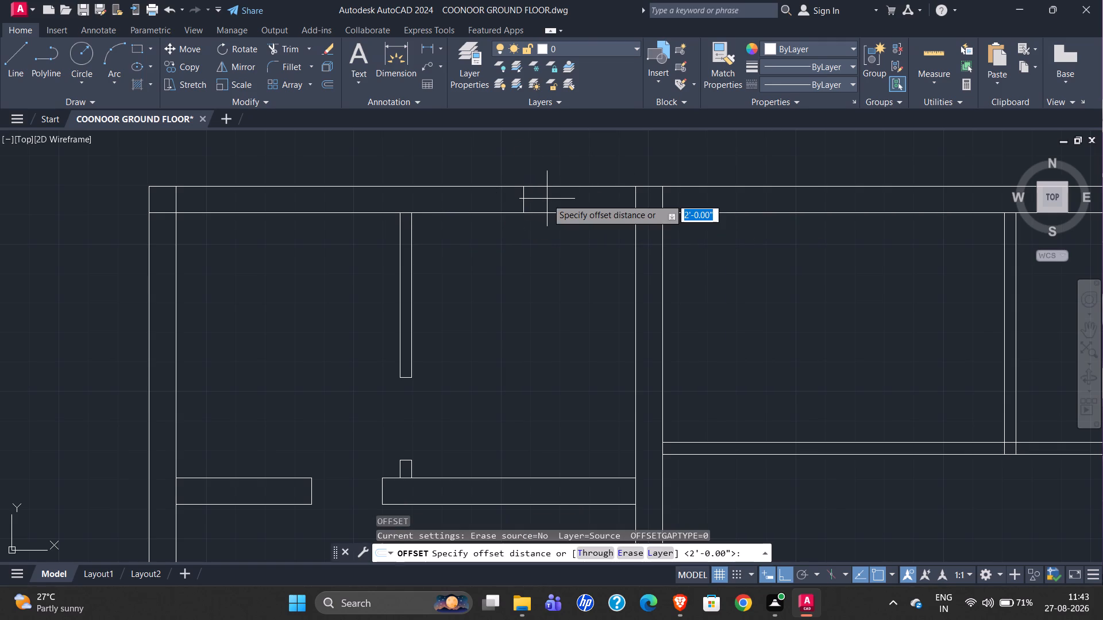
pyautogui.write("1'")
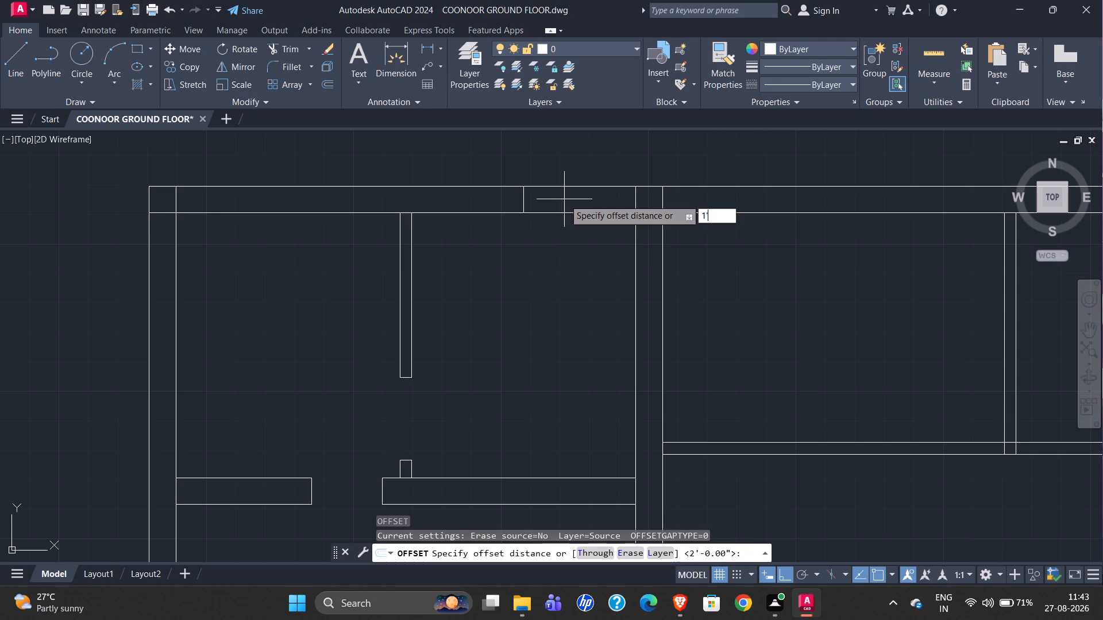
pyautogui.press('Return')
pyautogui.click(564, 199)
pyautogui.click(523, 201)
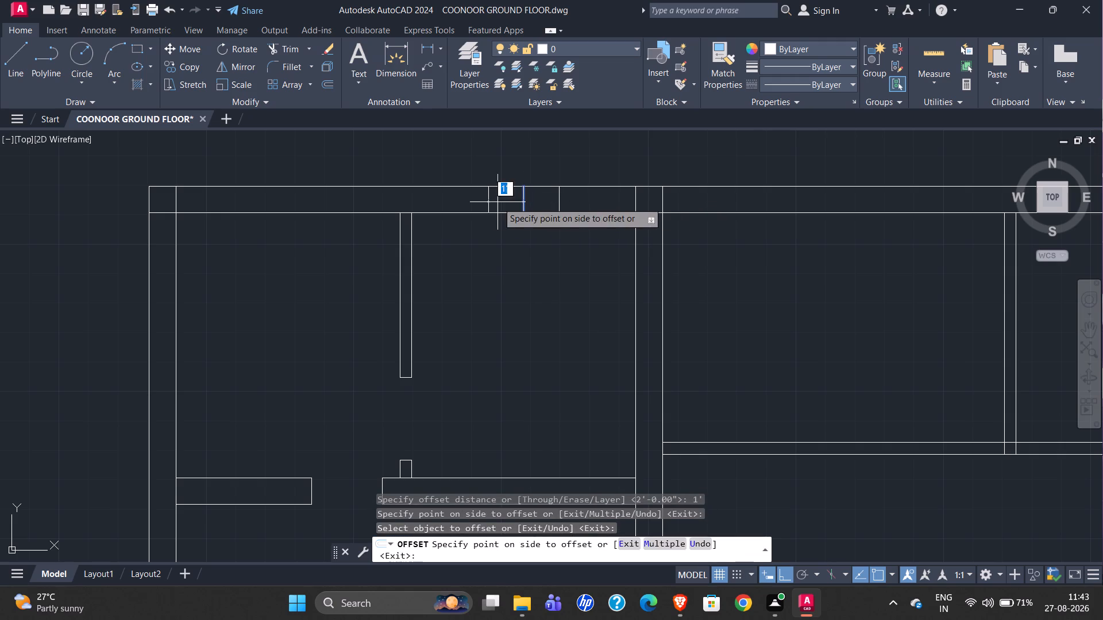
pyautogui.click(480, 202)
pyautogui.press('Return')
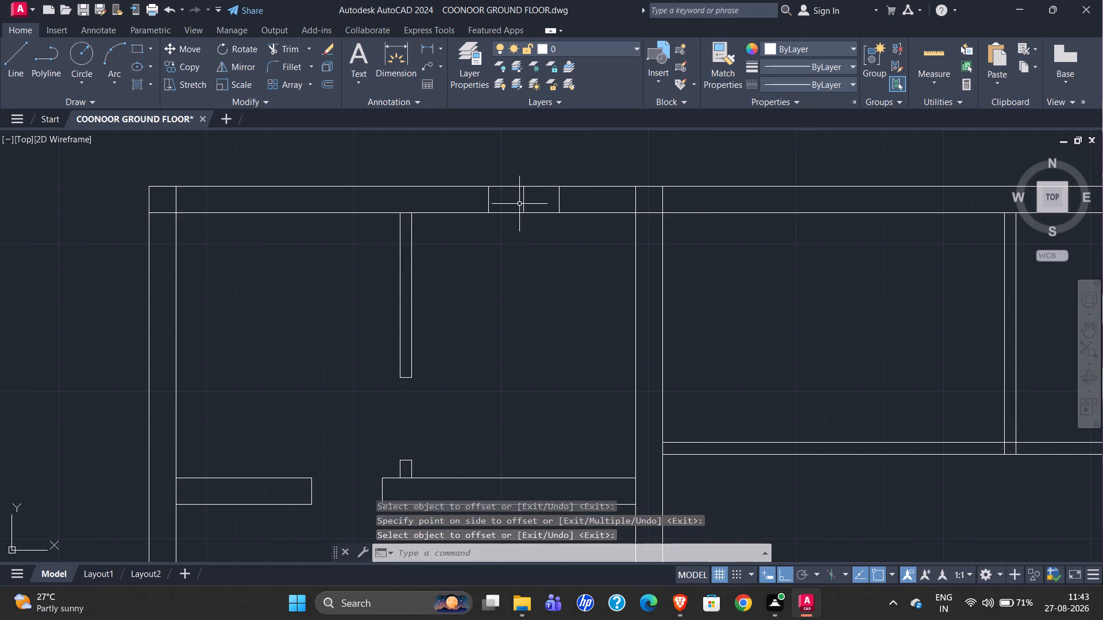
# Erase the centre line between the toilet window's two jambs.
pyautogui.click(524, 201)
pyautogui.press('Delete')
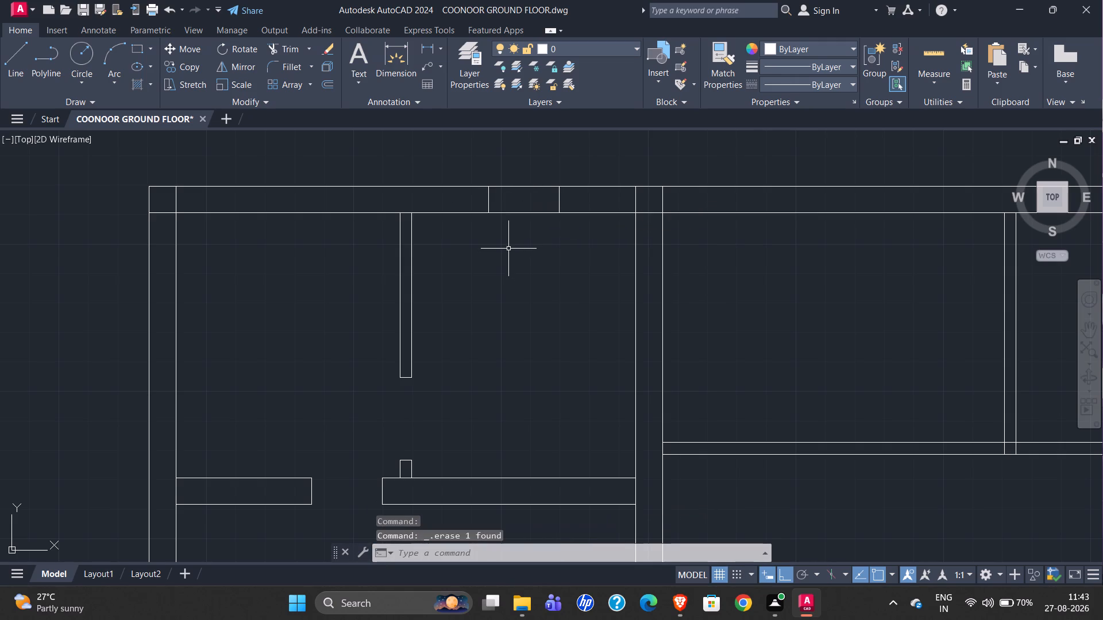
# Trim both outer wall lines between the toilet window's jambs to cut the opening.
pyautogui.click(284, 47)
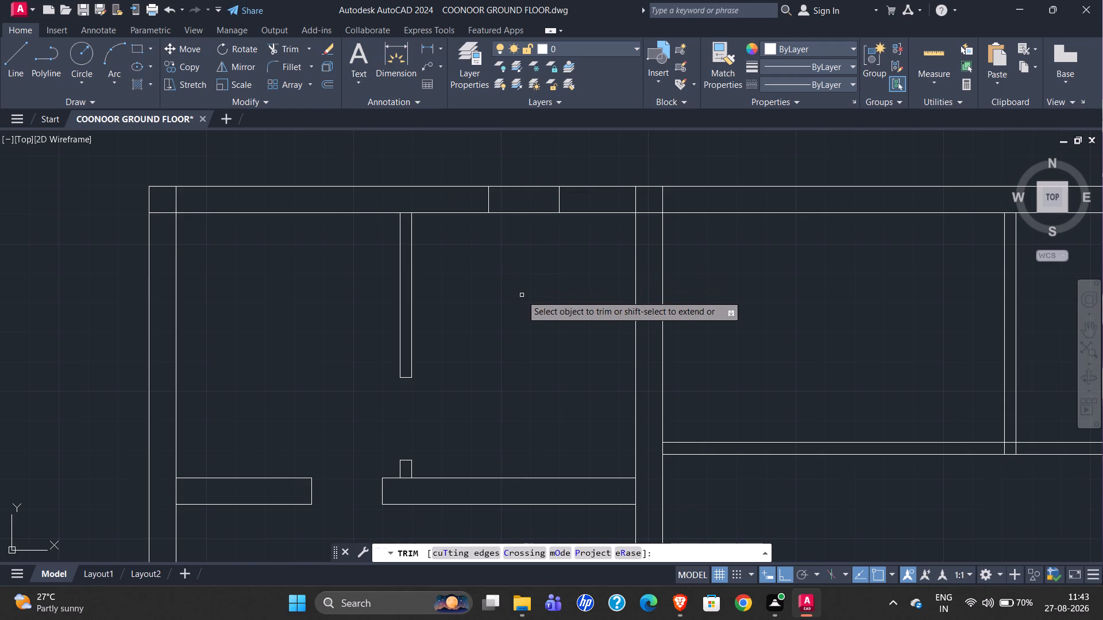
pyautogui.moveTo(532, 234); pyautogui.dragTo(532, 248)
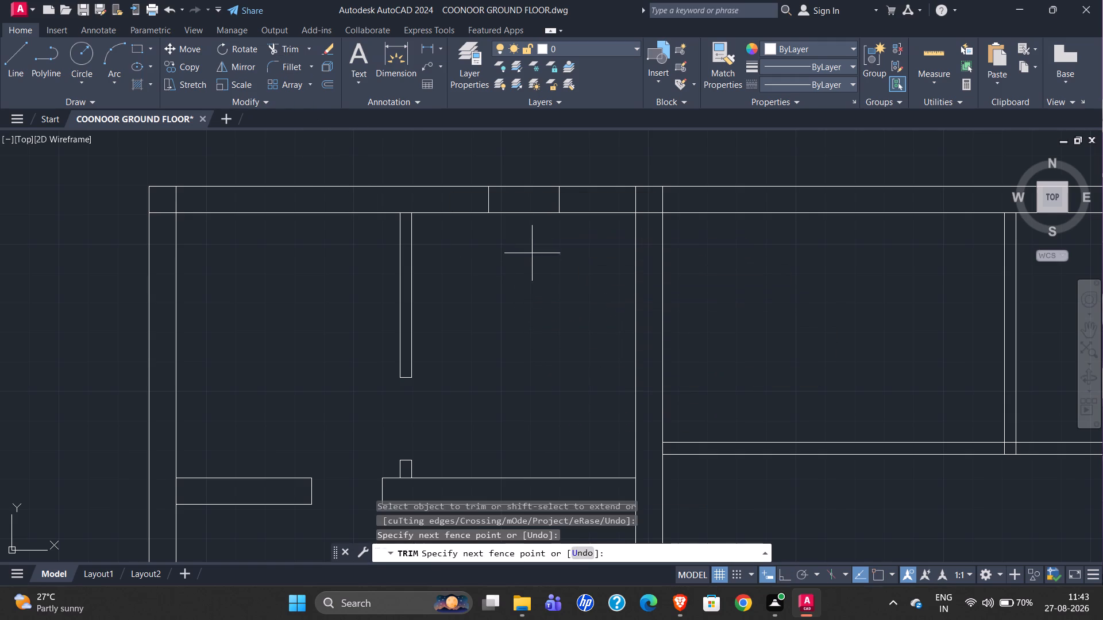
pyautogui.moveTo(532, 248); pyautogui.dragTo(539, 146)
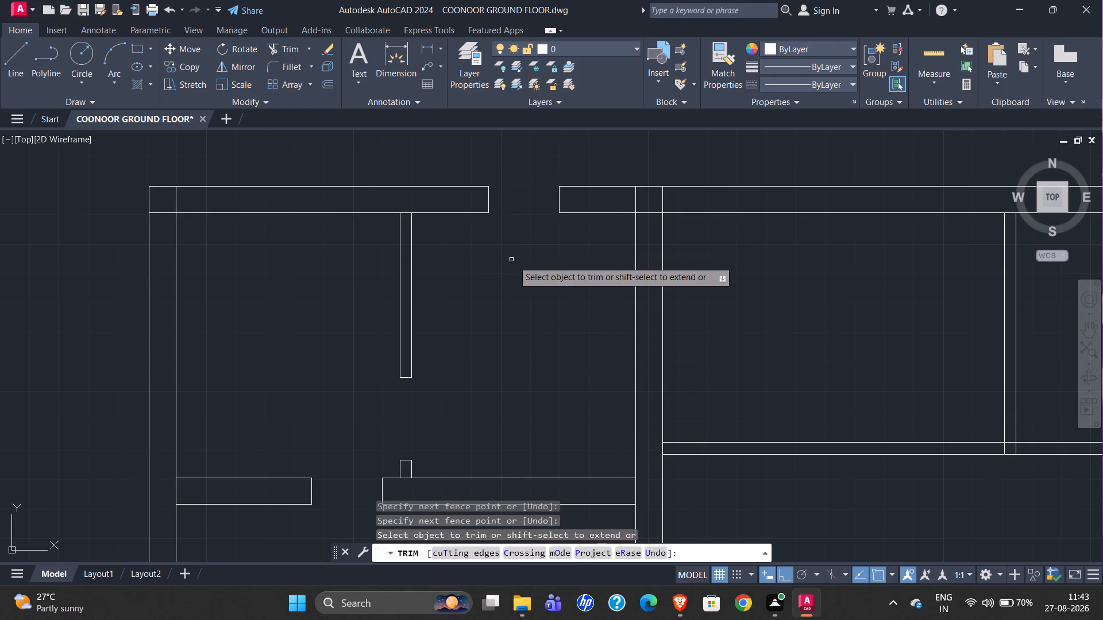
pyautogui.scroll(-4, 507, 237)
pyautogui.scroll(3, 446, 355)
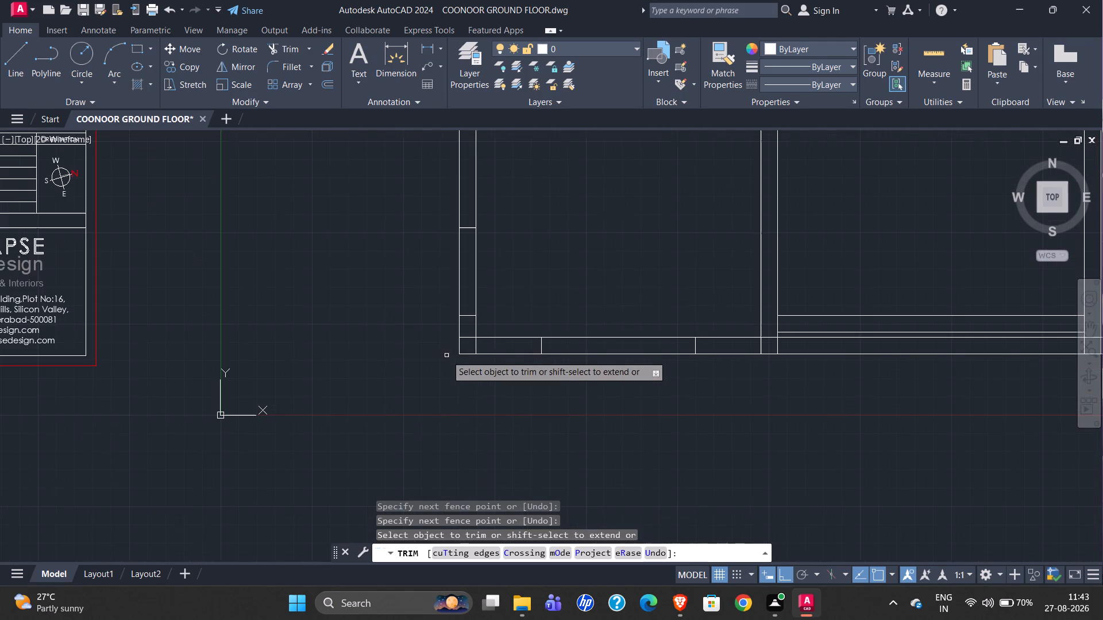
# Trim the wall lines between the jambs in the lower-left room's left and lower outer walls to cut both openings.
pyautogui.moveTo(415, 269); pyautogui.dragTo(651, 475)
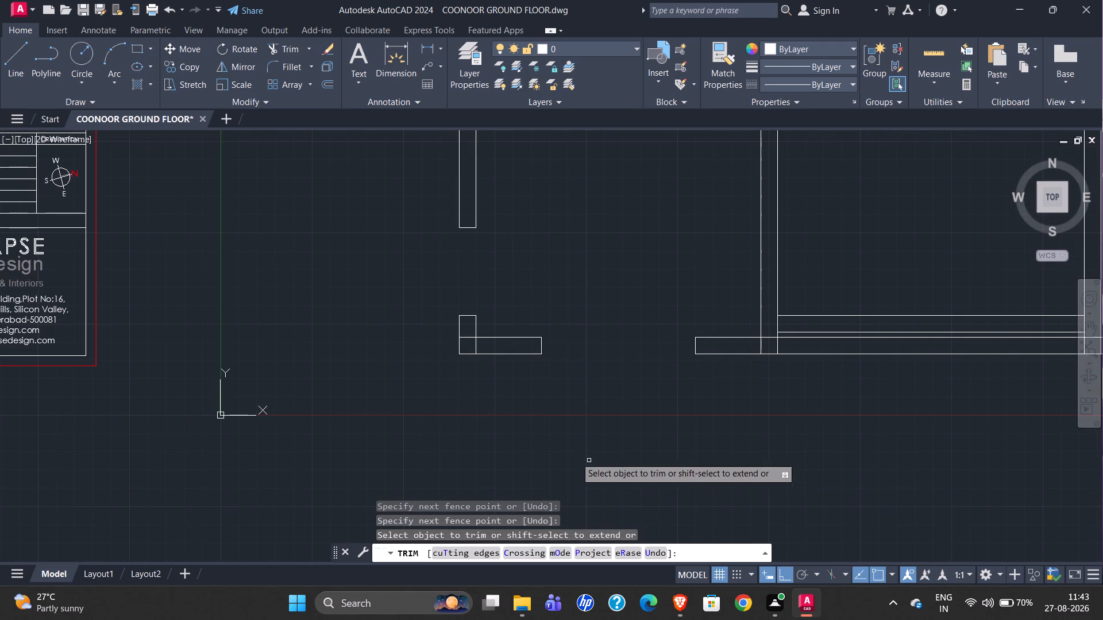
pyautogui.press('Escape')
# Trim the overlapping inner wall lines at the plan's lower-left outer corner to form a clean L-shaped corner.
pyautogui.scroll(-1, 461, 466)
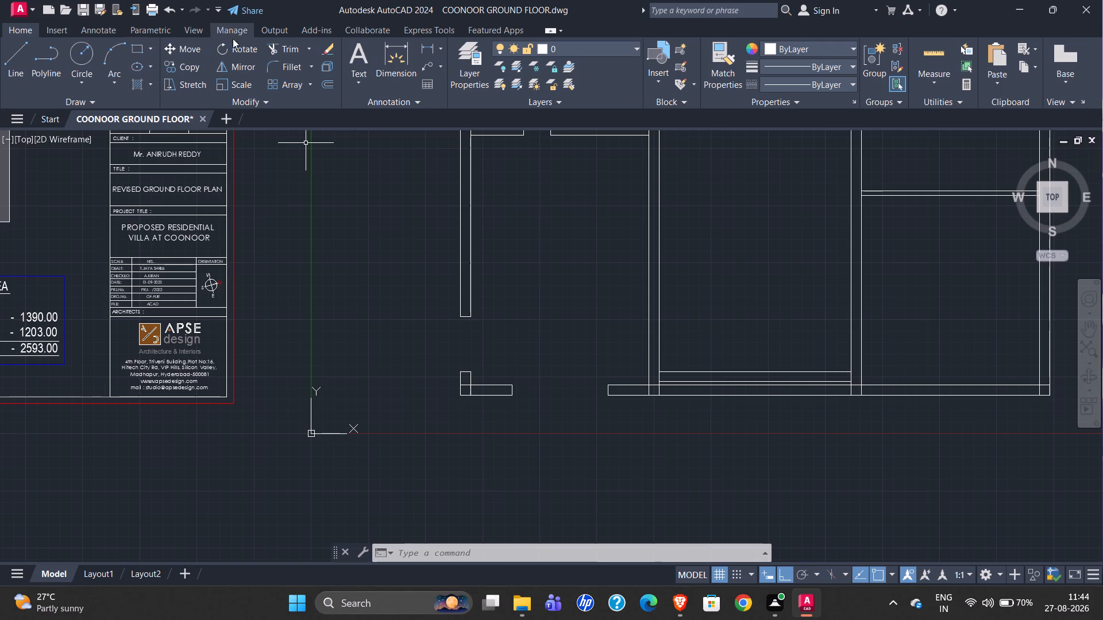
pyautogui.click(272, 46)
pyautogui.scroll(2, 470, 439)
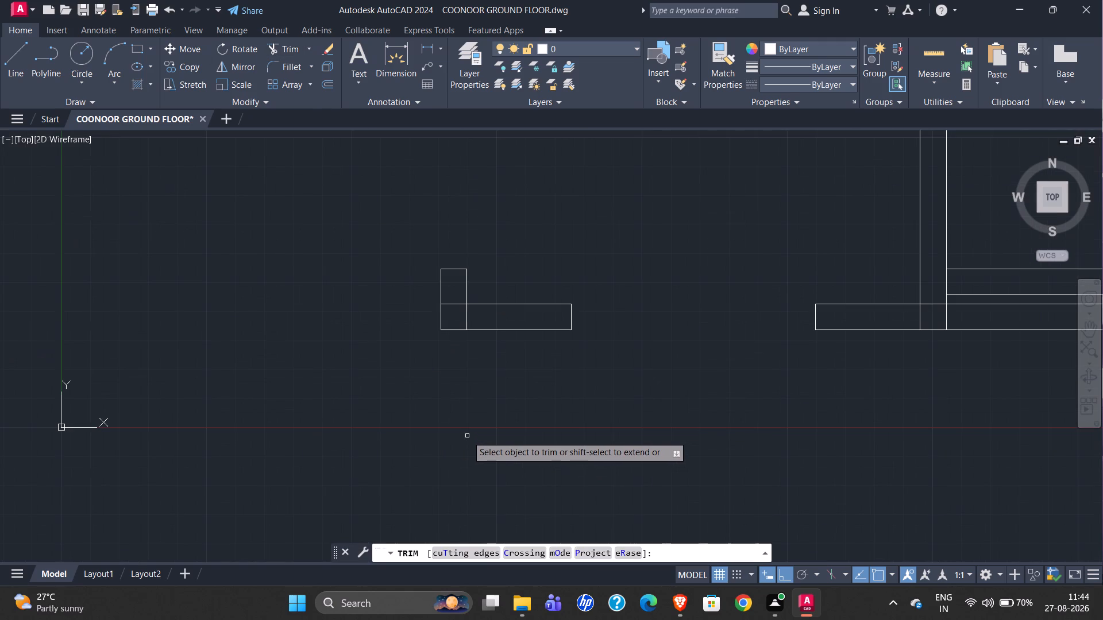
pyautogui.moveTo(455, 296); pyautogui.dragTo(462, 315)
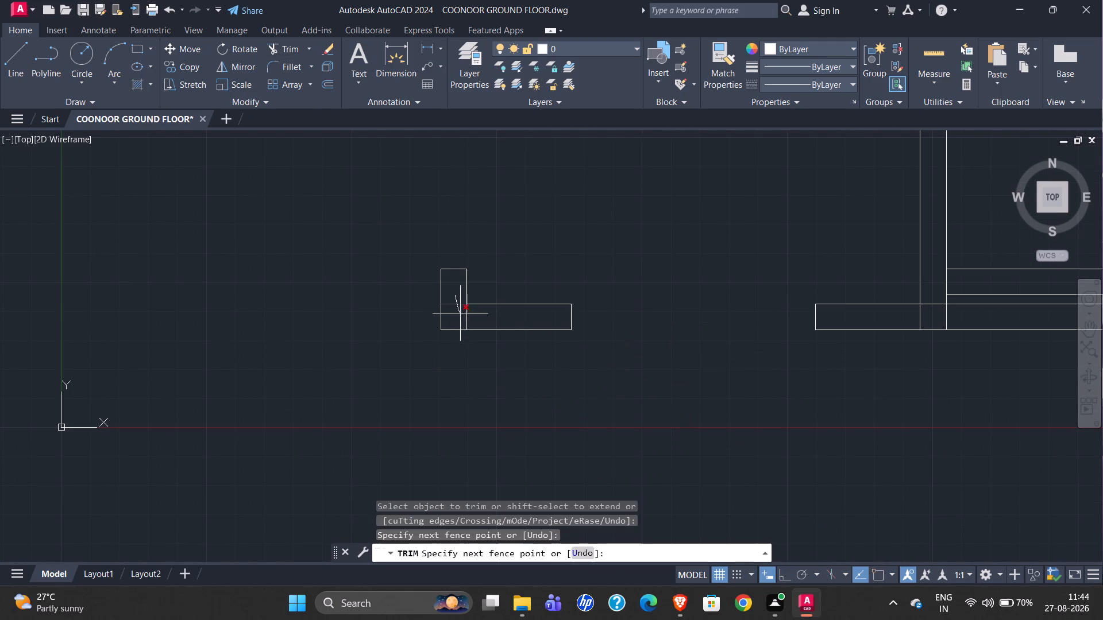
pyautogui.moveTo(462, 315); pyautogui.dragTo(468, 322)
# Trim the overlapping lines where the two long interior walls meet the lower outer wall and the middle bay's recessed wall.
pyautogui.scroll(-1, 321, 401)
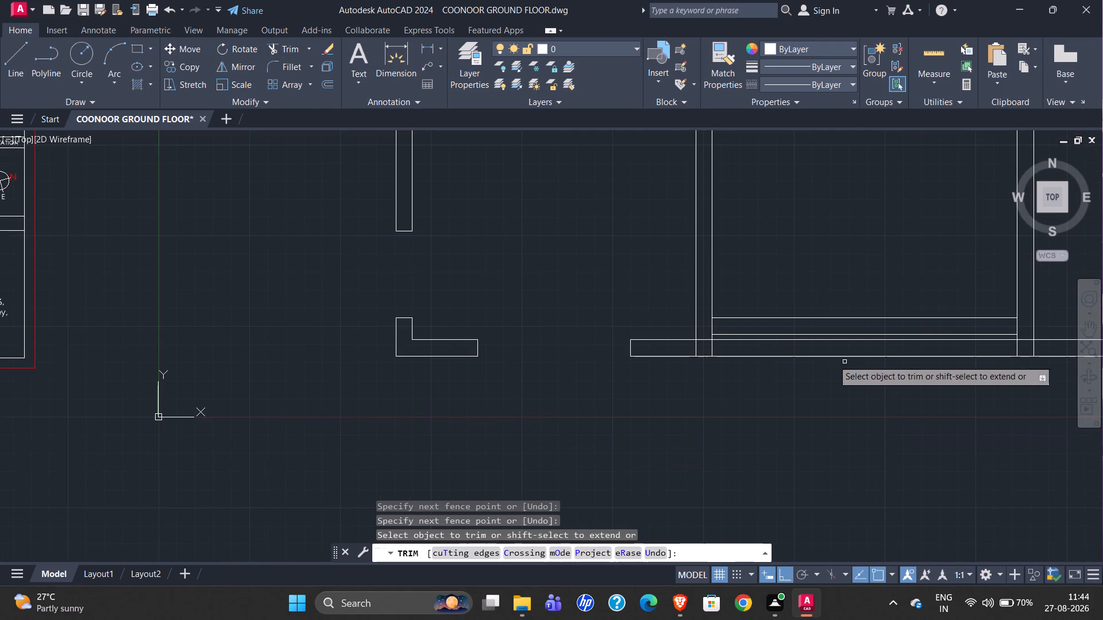
pyautogui.scroll(4, 796, 350)
pyautogui.moveTo(189, 267); pyautogui.dragTo(184, 286)
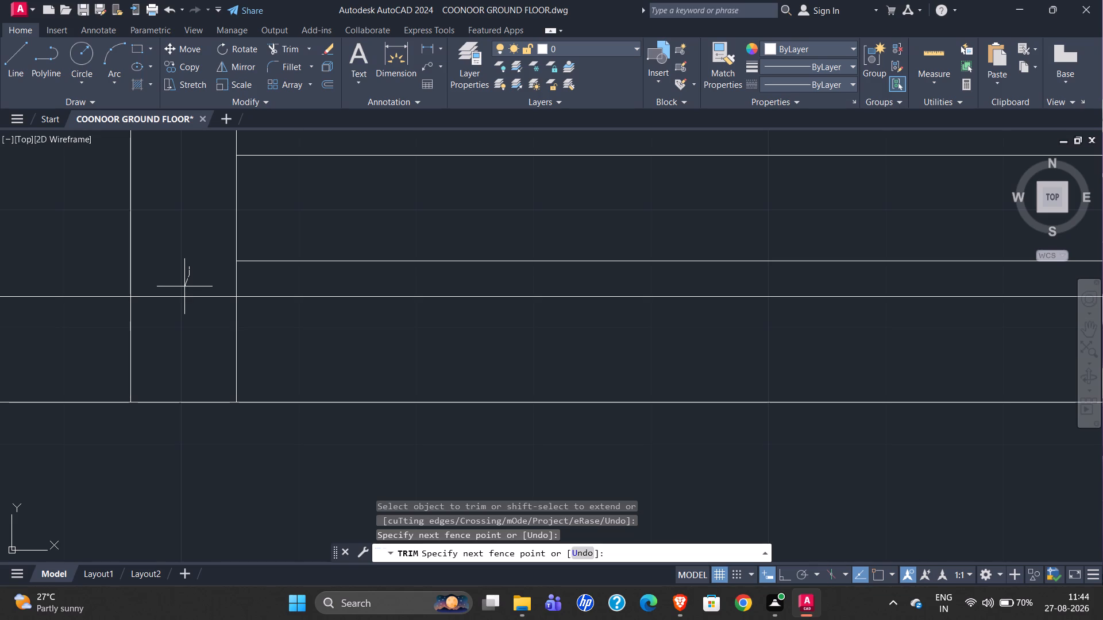
pyautogui.moveTo(184, 286); pyautogui.dragTo(318, 207)
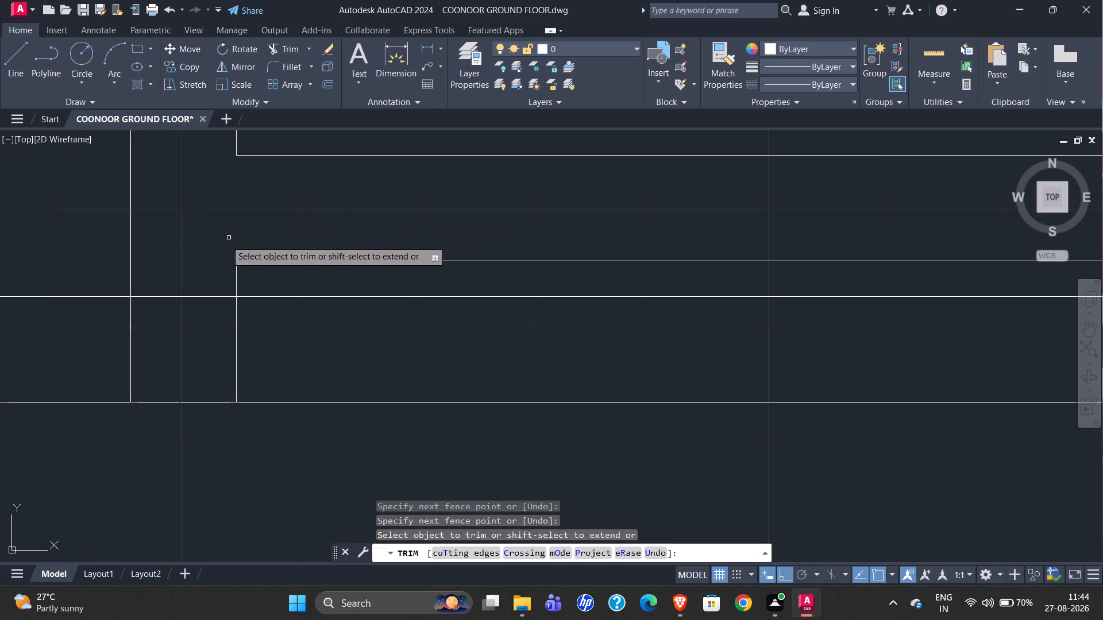
pyautogui.moveTo(205, 261); pyautogui.dragTo(202, 266)
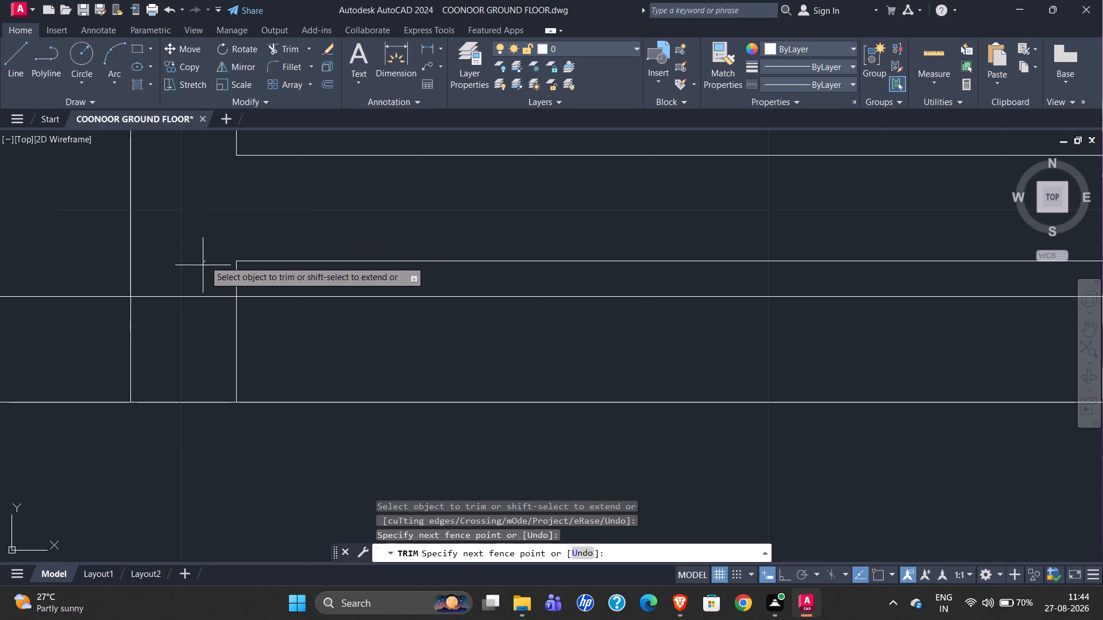
pyautogui.moveTo(202, 266); pyautogui.dragTo(98, 366)
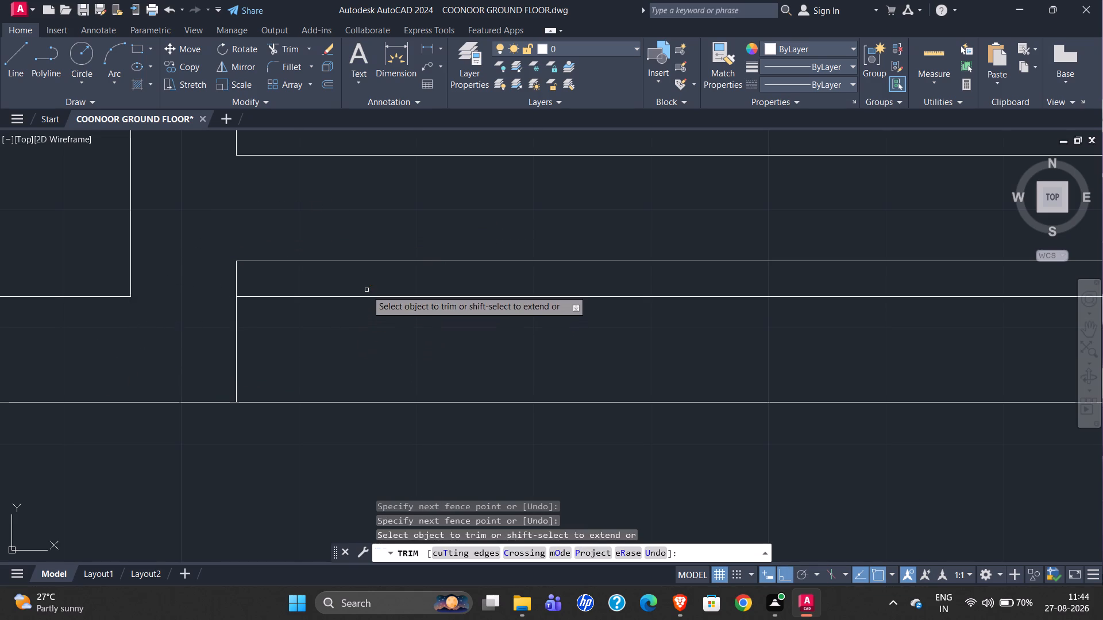
pyautogui.scroll(-3, 169, 356)
pyautogui.scroll(1, 688, 363)
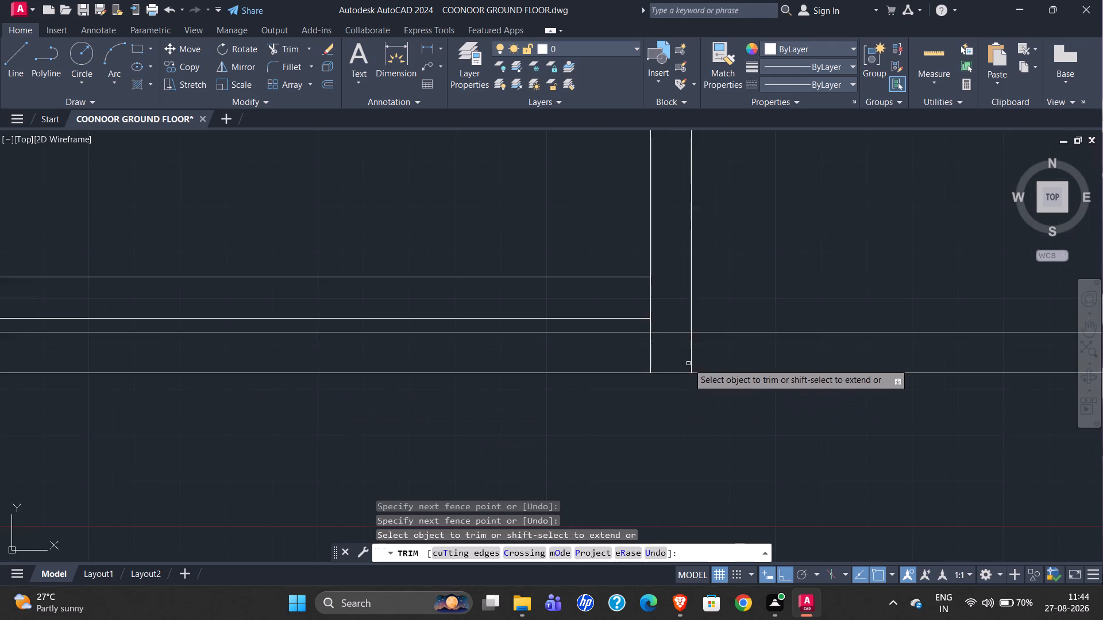
pyautogui.moveTo(628, 298); pyautogui.dragTo(678, 352)
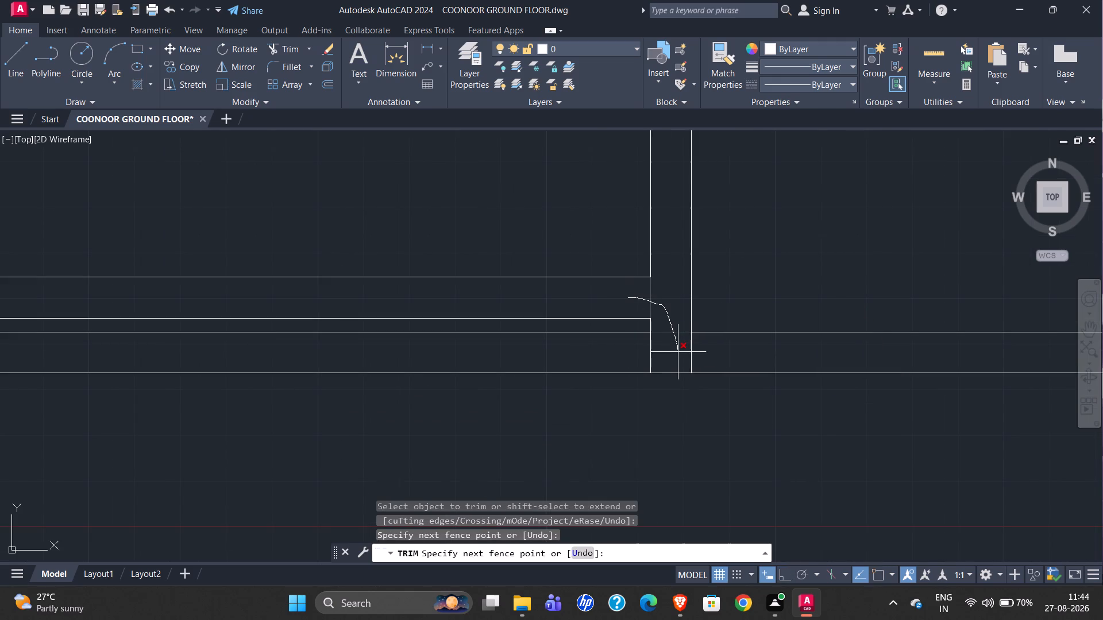
pyautogui.moveTo(678, 352); pyautogui.dragTo(727, 356)
# Trim away the two surplus outer wall lines below the middle bay's recessed wall.
pyautogui.scroll(-1, 730, 414)
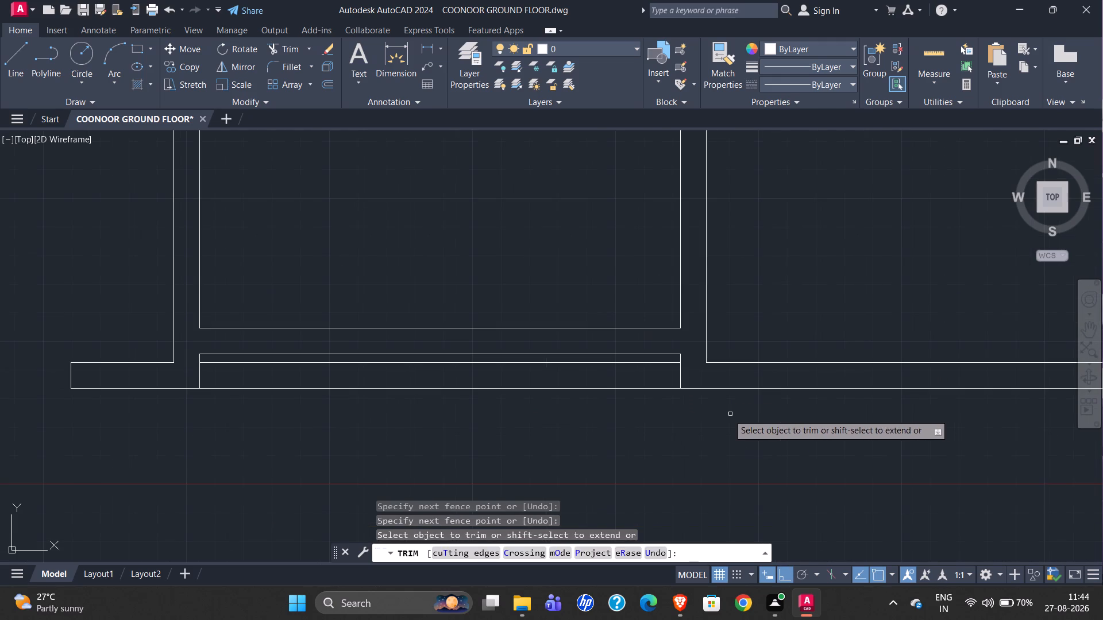
pyautogui.scroll(1, 364, 417)
pyautogui.moveTo(363, 406); pyautogui.dragTo(385, 369)
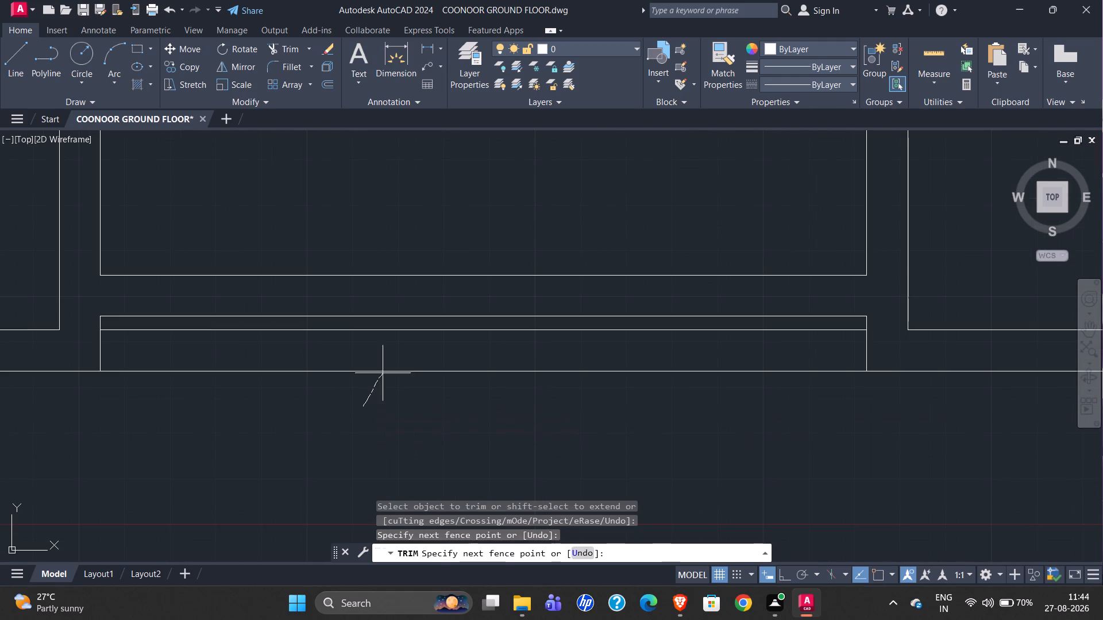
pyautogui.moveTo(385, 369); pyautogui.dragTo(414, 330)
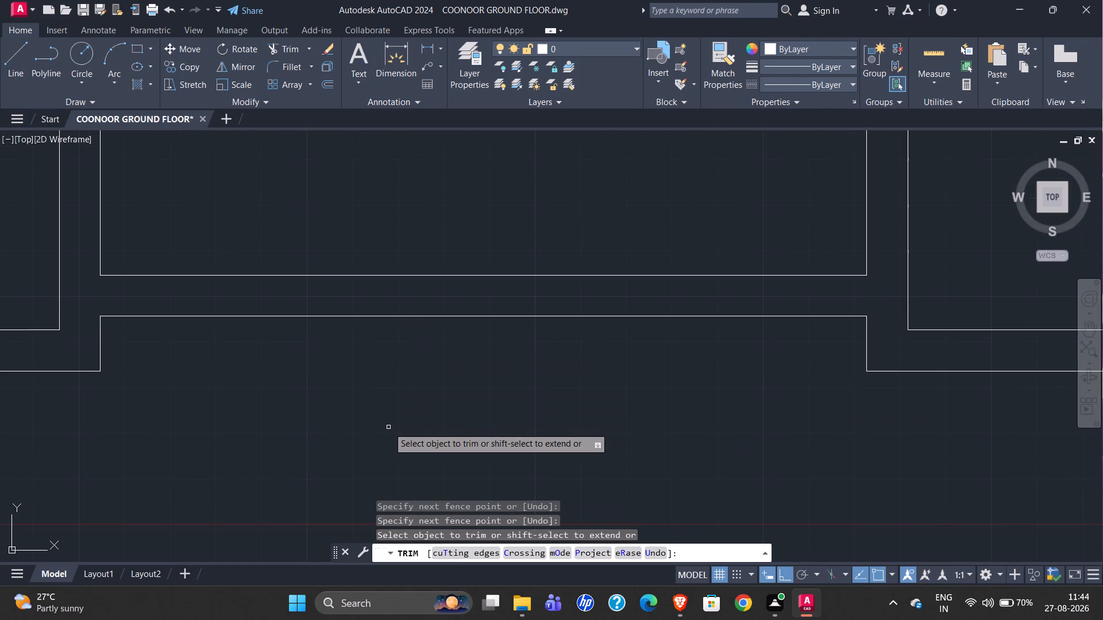
# Trim the overlapping inner wall lines at the plan's upper-left outer corner.
pyautogui.scroll(-2, 389, 452)
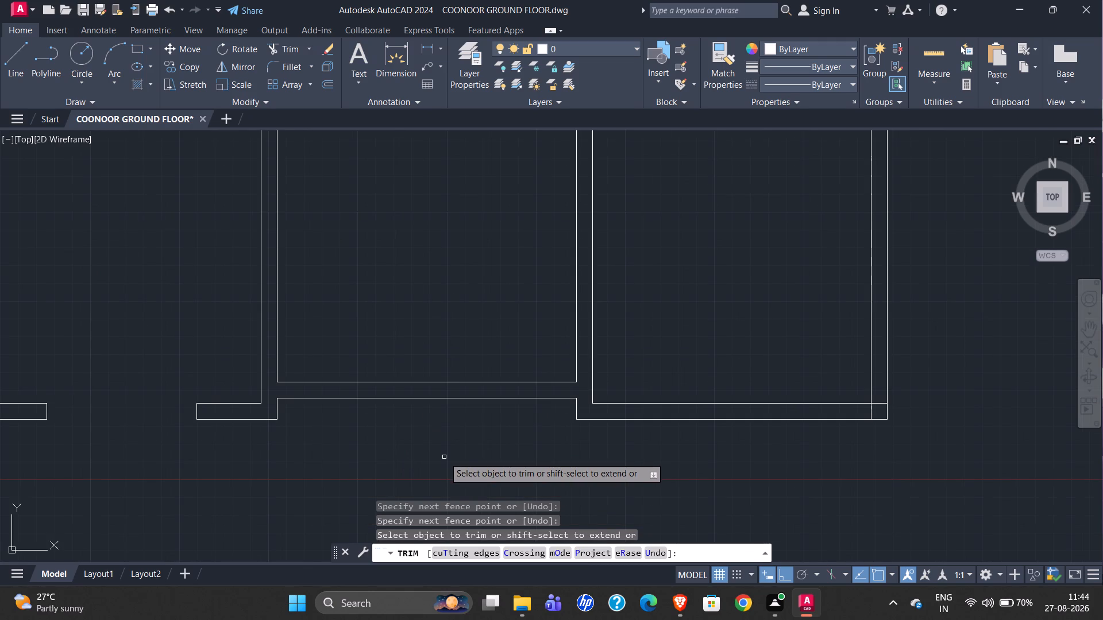
pyautogui.scroll(-2, 439, 457)
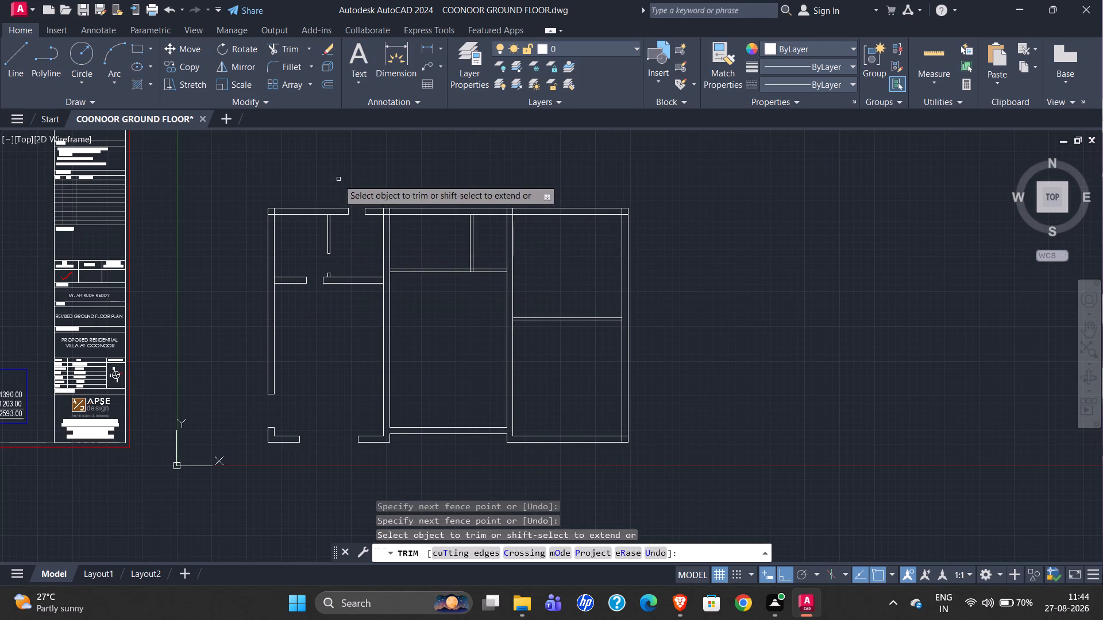
pyautogui.scroll(2, 313, 197)
pyautogui.scroll(3, 176, 226)
pyautogui.moveTo(313, 343); pyautogui.dragTo(314, 330)
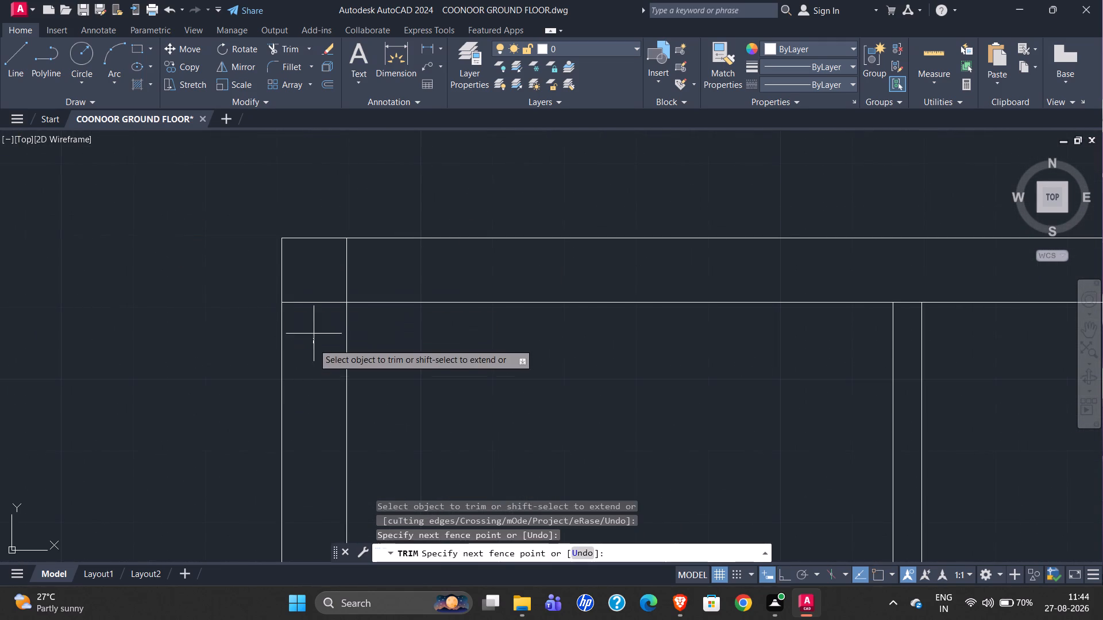
pyautogui.moveTo(314, 330); pyautogui.dragTo(388, 271)
# Trim the overlapping lines where the first long interior wall meets the upper outer wall, beside the toilet window opening.
pyautogui.scroll(-4, 145, 238)
pyautogui.scroll(4, 364, 246)
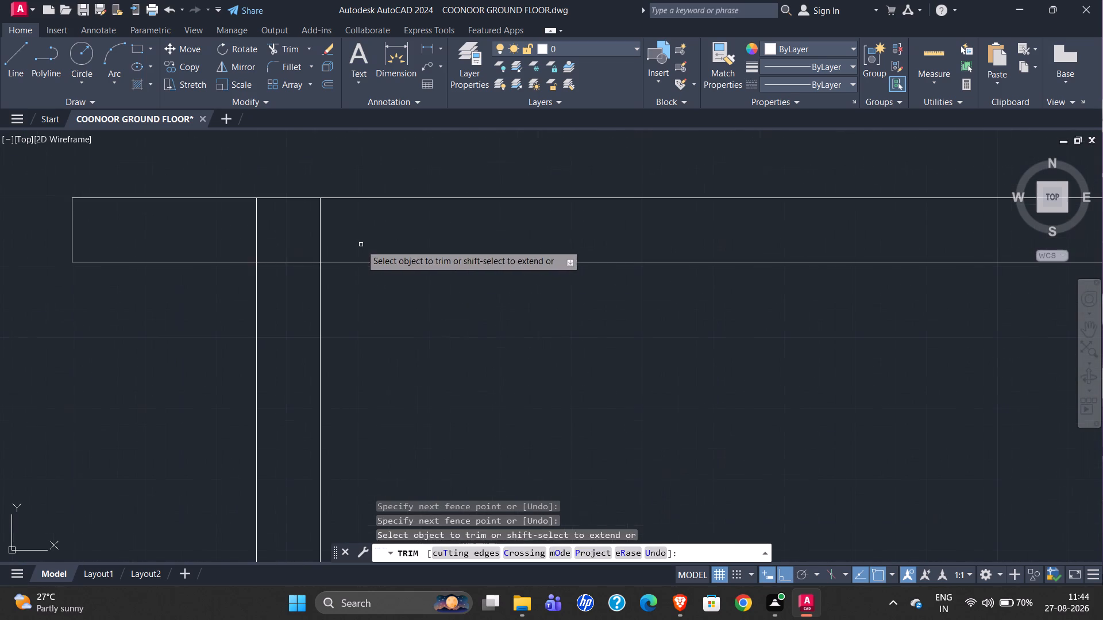
pyautogui.moveTo(223, 230); pyautogui.dragTo(292, 307)
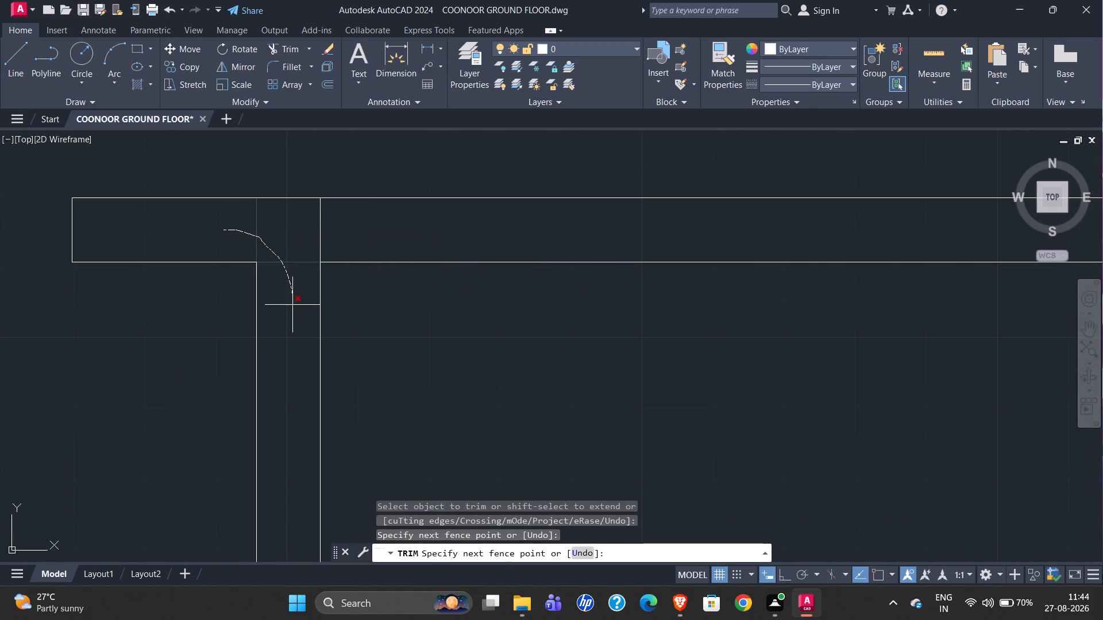
pyautogui.moveTo(292, 307); pyautogui.dragTo(292, 310)
# Trim the wall lines crossing both ends of the toilet's 4" partition, at the cross wall and the upper outer wall.
pyautogui.scroll(-4, 288, 262)
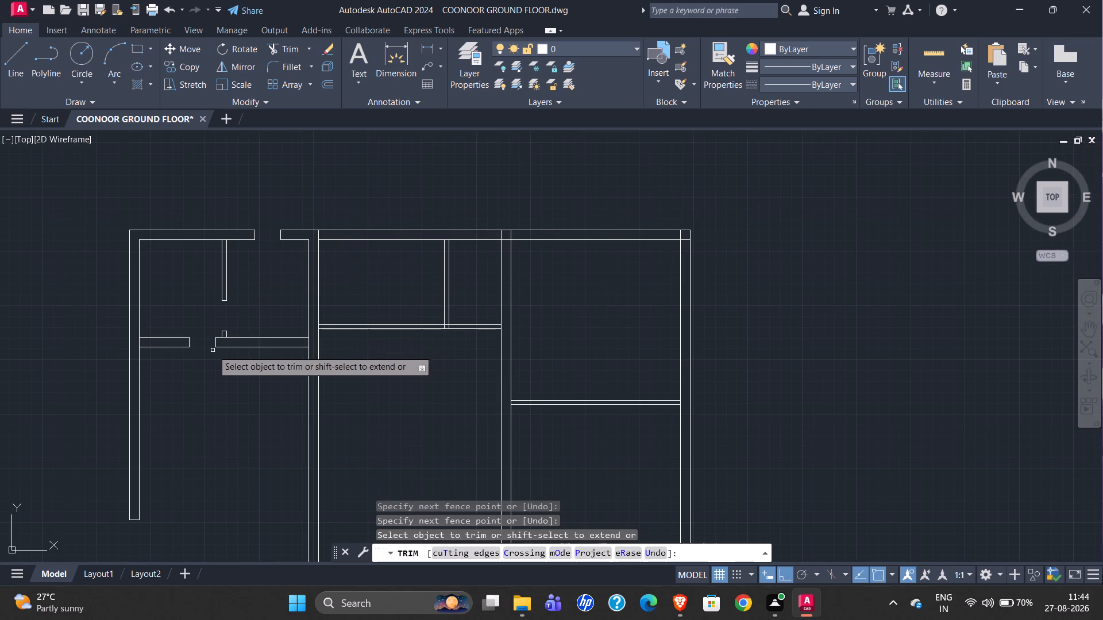
pyautogui.scroll(5, 213, 346)
pyautogui.moveTo(314, 295); pyautogui.dragTo(299, 347)
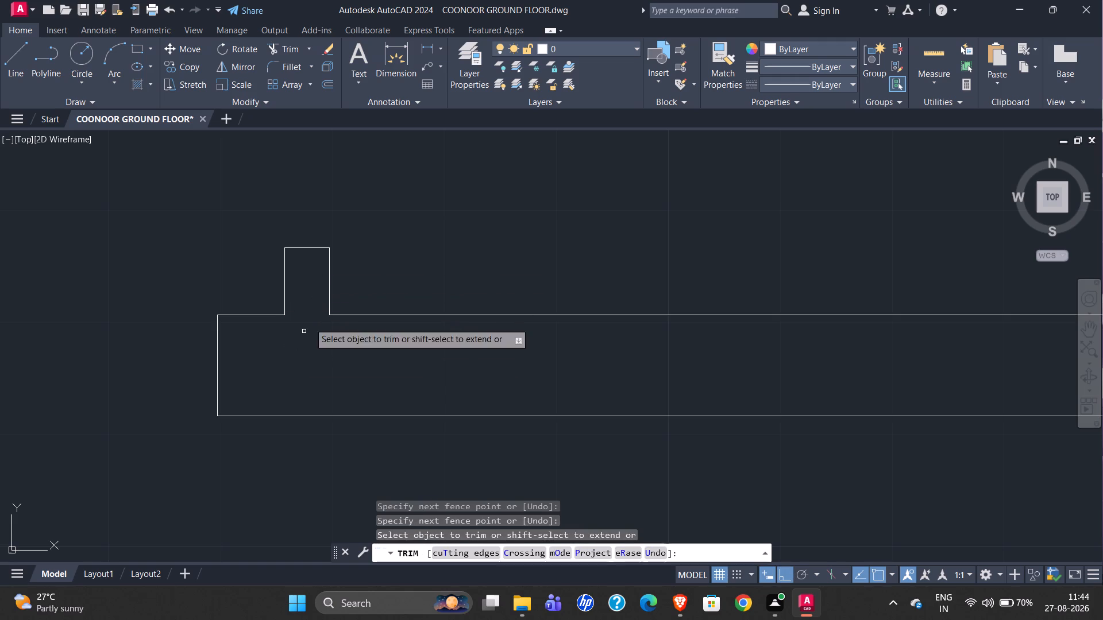
pyautogui.scroll(-3, 329, 266)
pyautogui.scroll(-2, 379, 342)
pyautogui.scroll(-1, 357, 278)
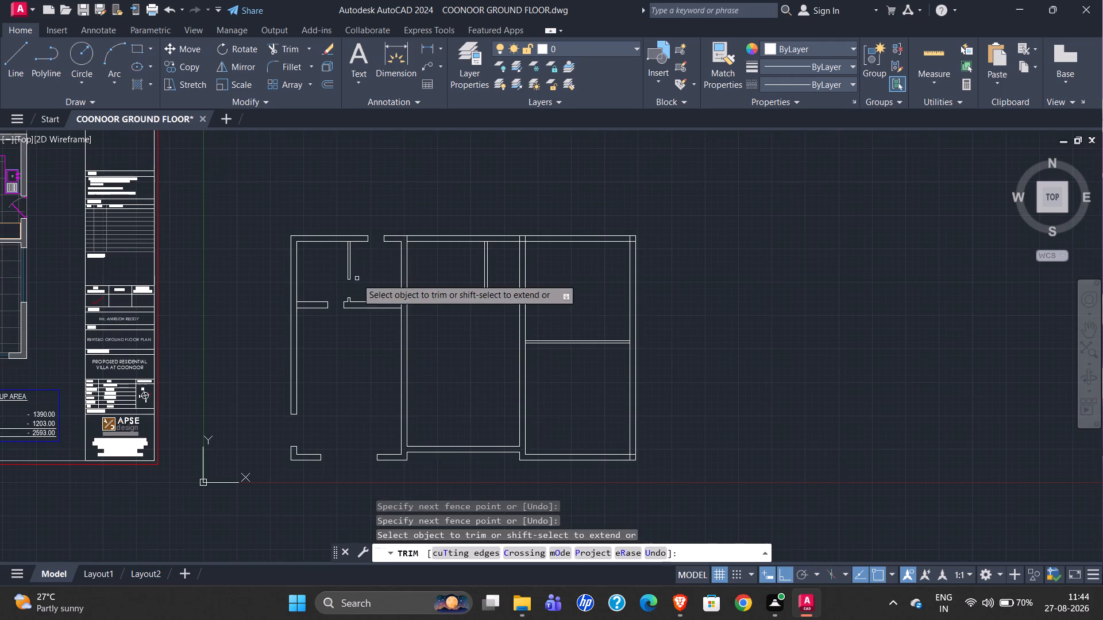
pyautogui.scroll(2, 407, 462)
pyautogui.scroll(-2, 310, 476)
pyautogui.scroll(5, 286, 237)
pyautogui.moveTo(303, 324); pyautogui.dragTo(306, 343)
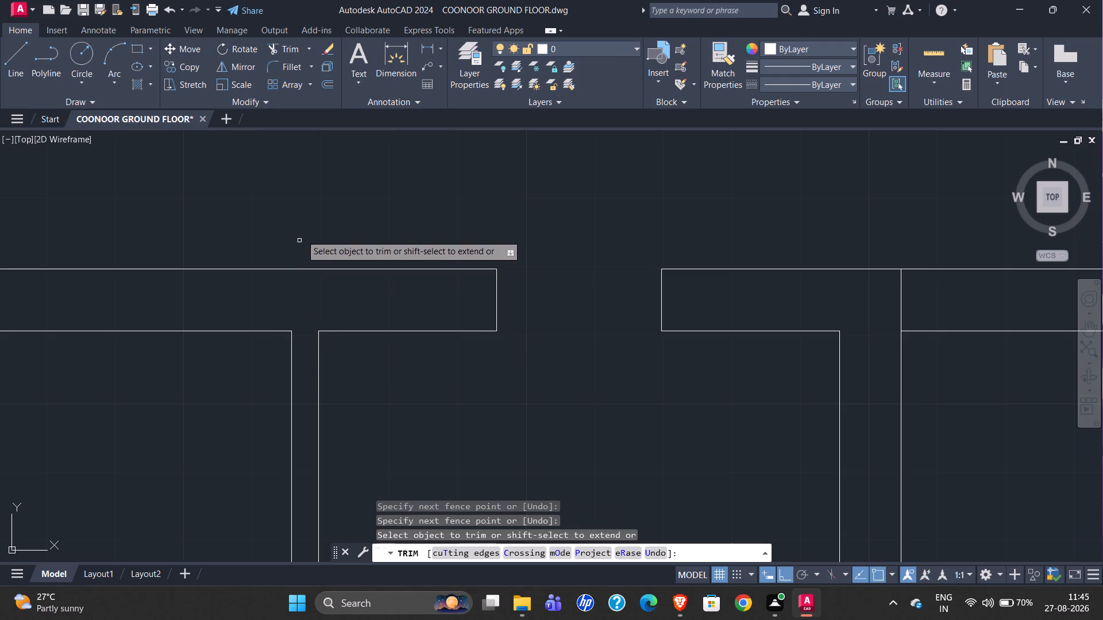
# Trim the wall-face lines closing both ends of the cross wall below the toilet, at the left outer wall and first interior wall.
pyautogui.scroll(-3, 304, 228)
pyautogui.scroll(3, 175, 410)
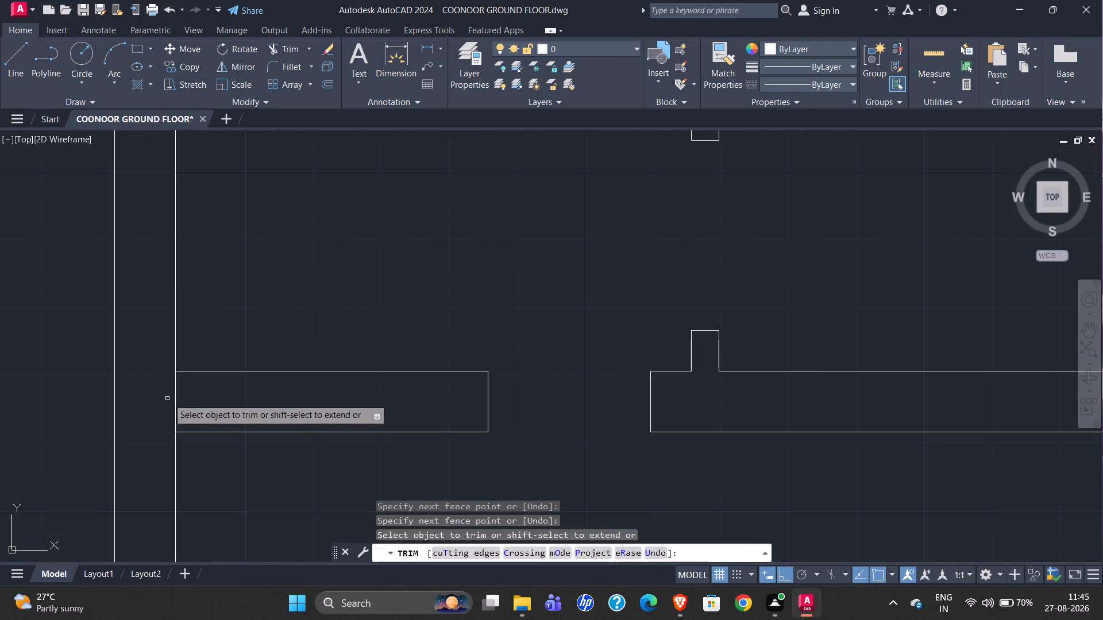
pyautogui.moveTo(168, 398); pyautogui.dragTo(197, 402)
pyautogui.scroll(-3, 167, 404)
pyautogui.scroll(3, 433, 399)
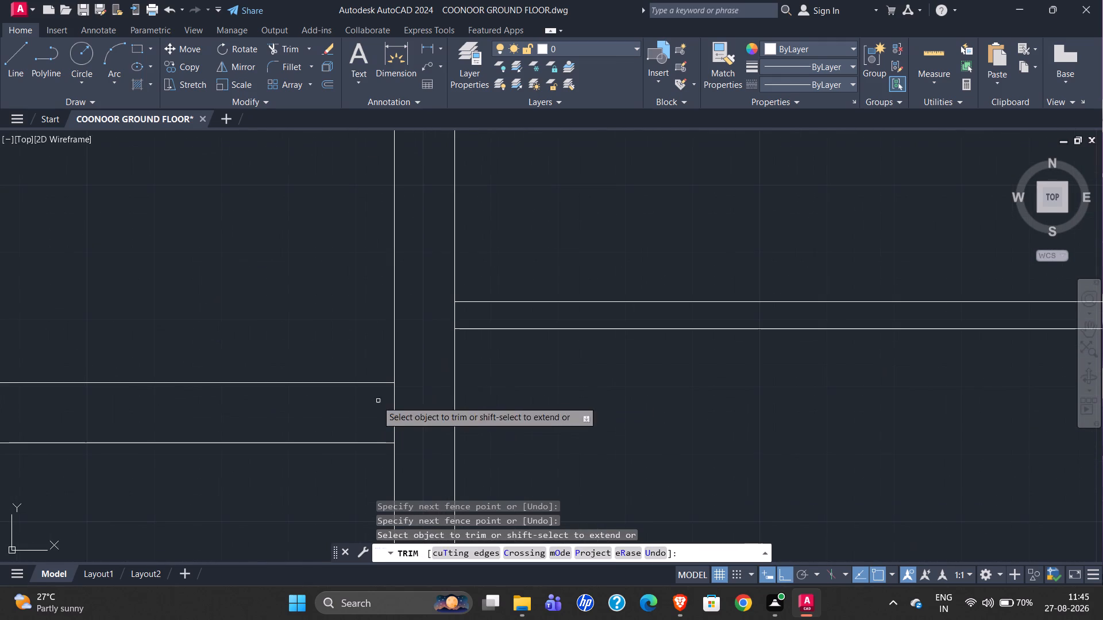
pyautogui.moveTo(362, 400); pyautogui.dragTo(408, 408)
pyautogui.scroll(-4, 351, 292)
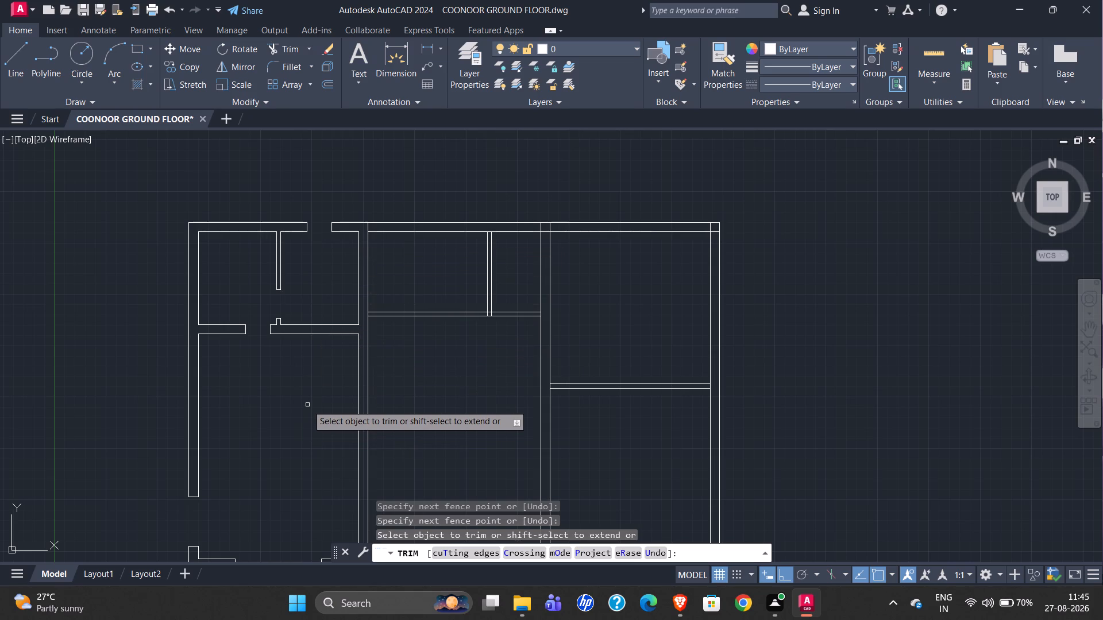
pyautogui.scroll(-1, 312, 371)
pyautogui.scroll(3, 323, 513)
pyautogui.scroll(-1, 205, 495)
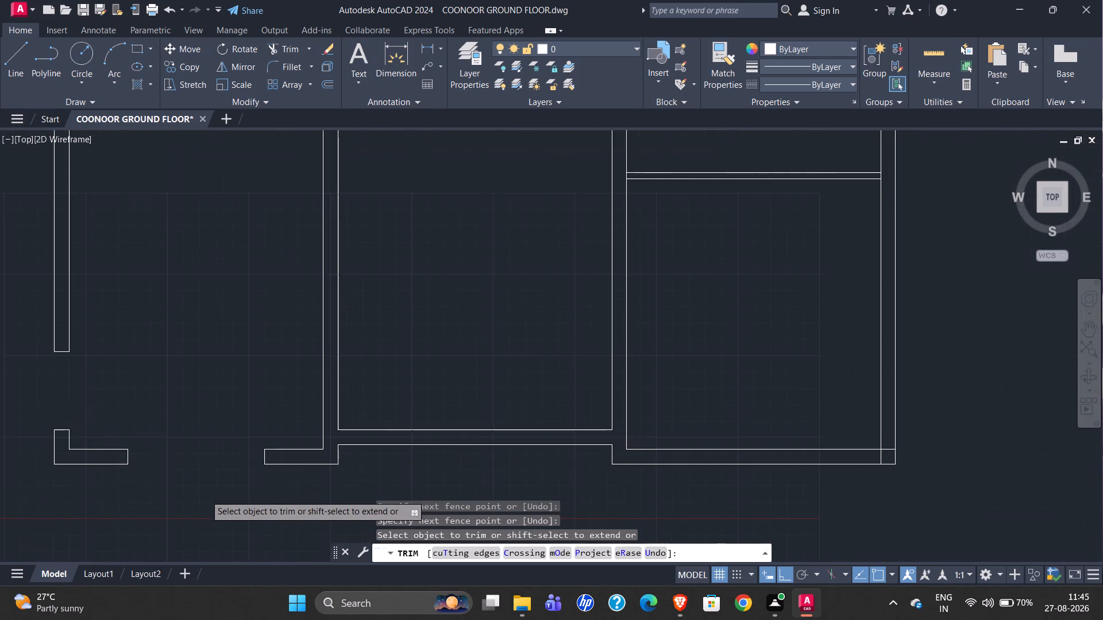
pyautogui.scroll(-1, 205, 493)
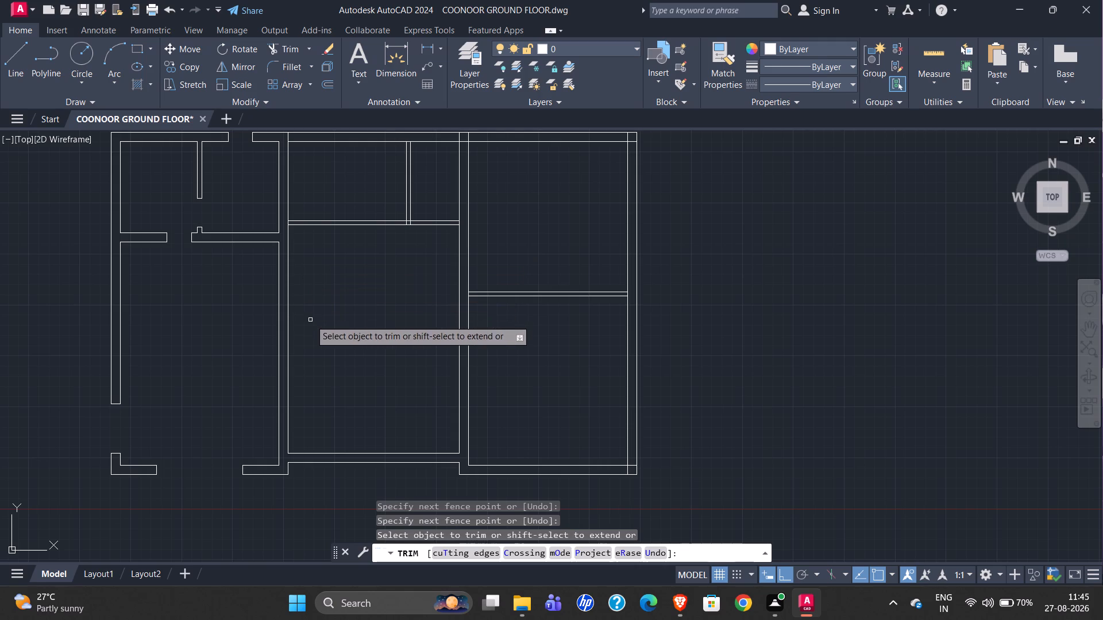
pyautogui.press('Escape')
# Examine the wall and partition junctions in the middle bay's upper area of the redrawn plan.
pyautogui.scroll(-1, 317, 308)
pyautogui.scroll(3, 349, 203)
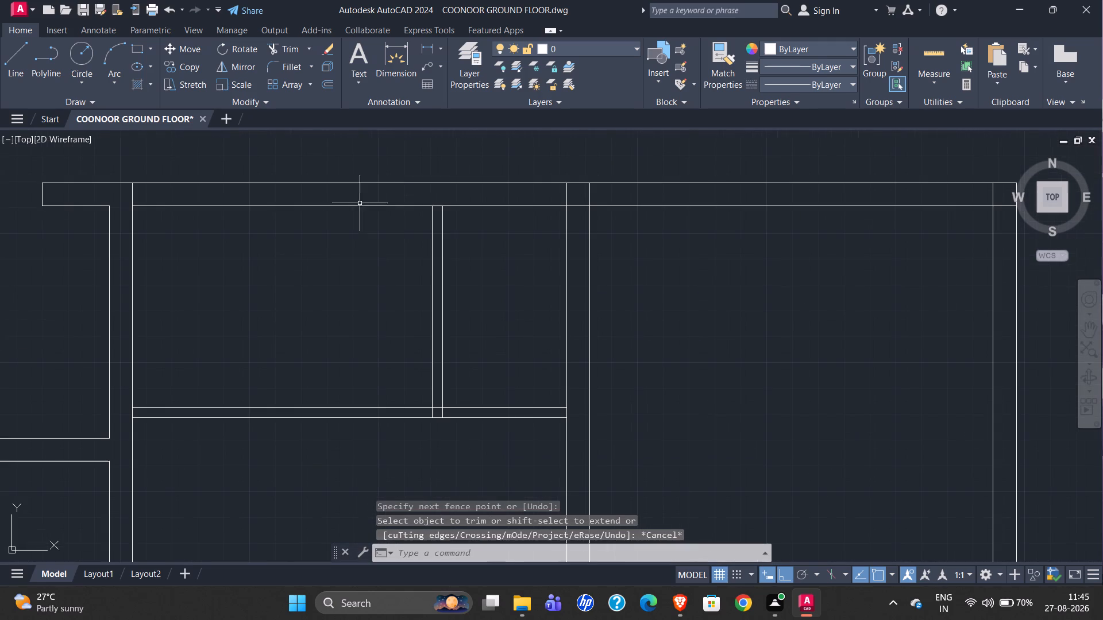
pyautogui.scroll(-2, 325, 245)
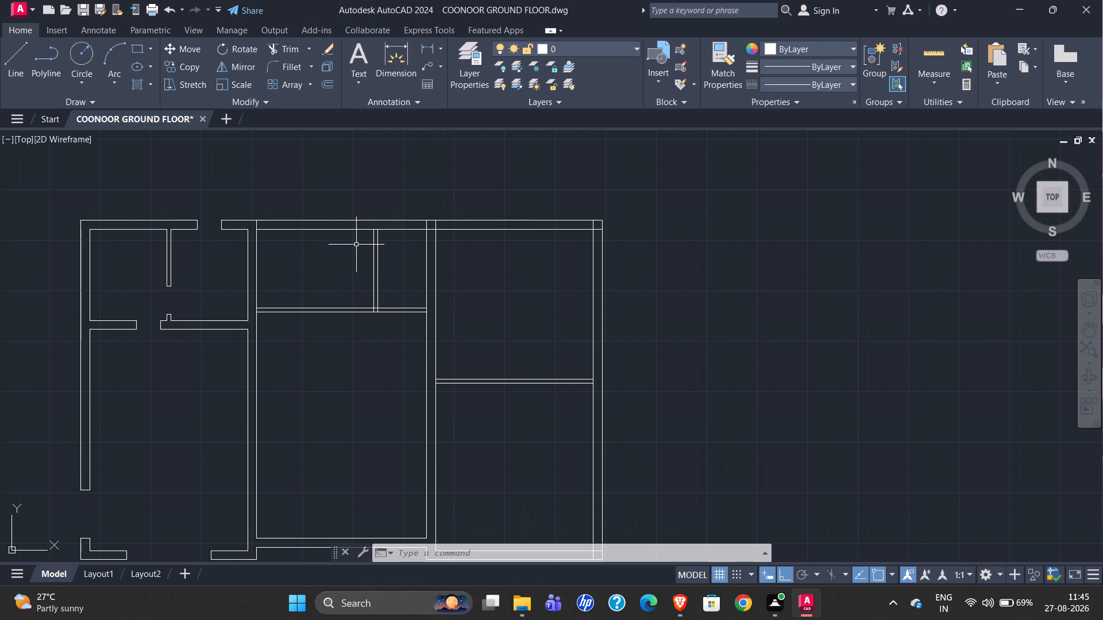
pyautogui.scroll(4, 246, 319)
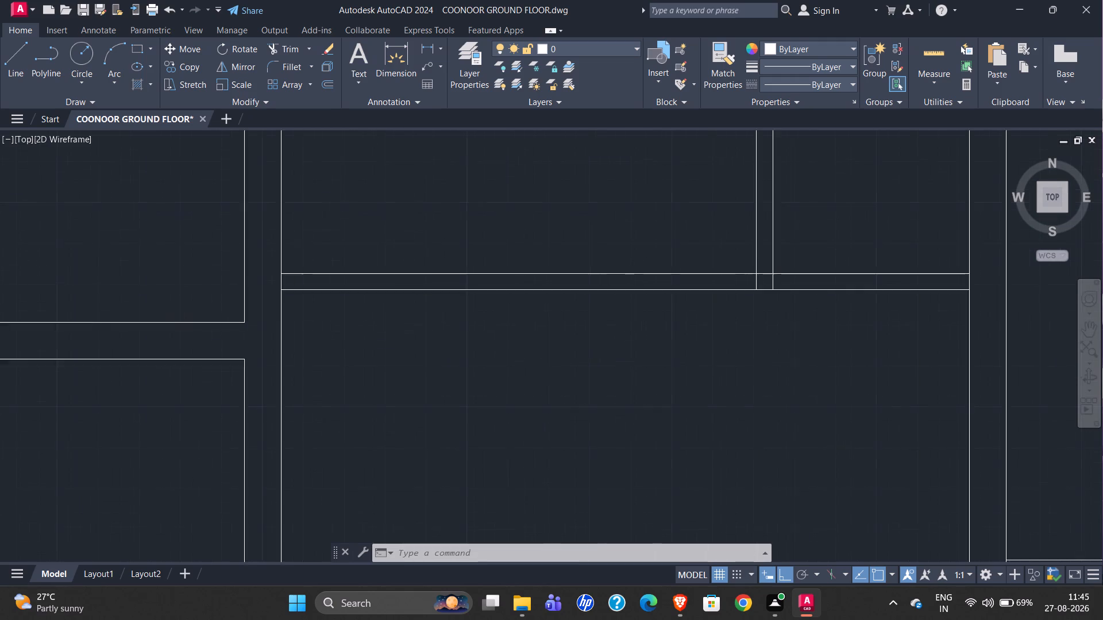
pyautogui.scroll(-1, 223, 375)
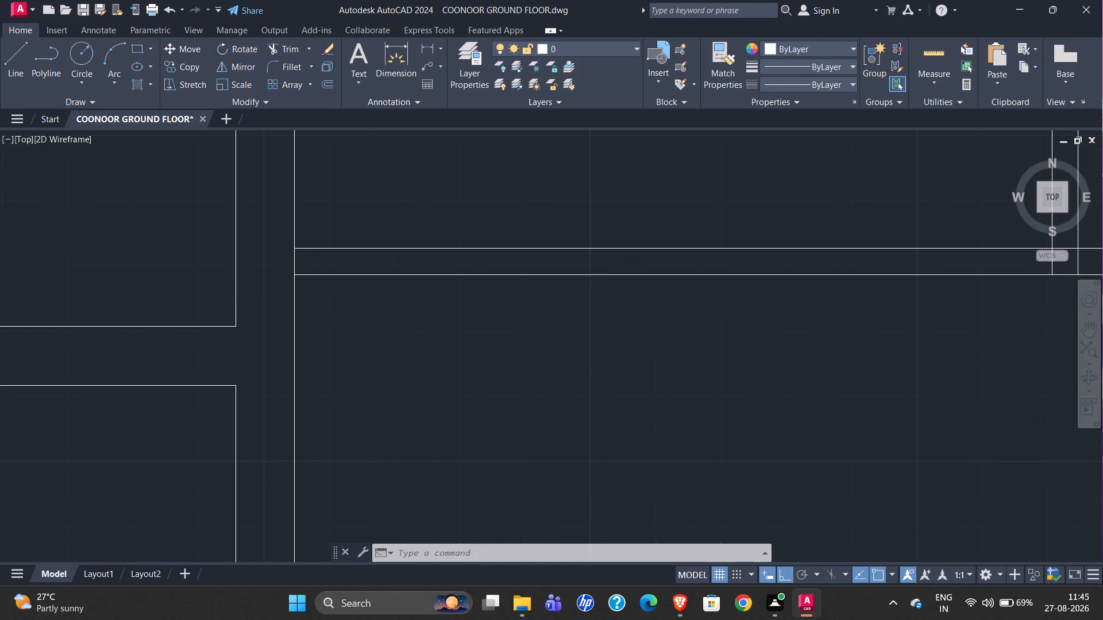
pyautogui.scroll(-2, 223, 375)
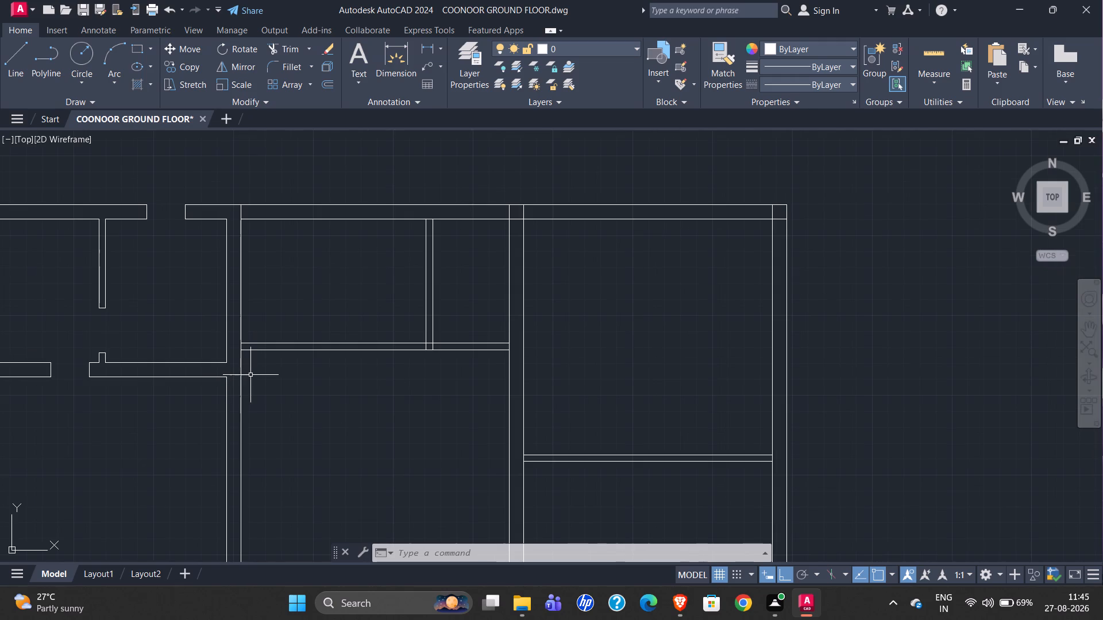
pyautogui.scroll(-2, 369, 272)
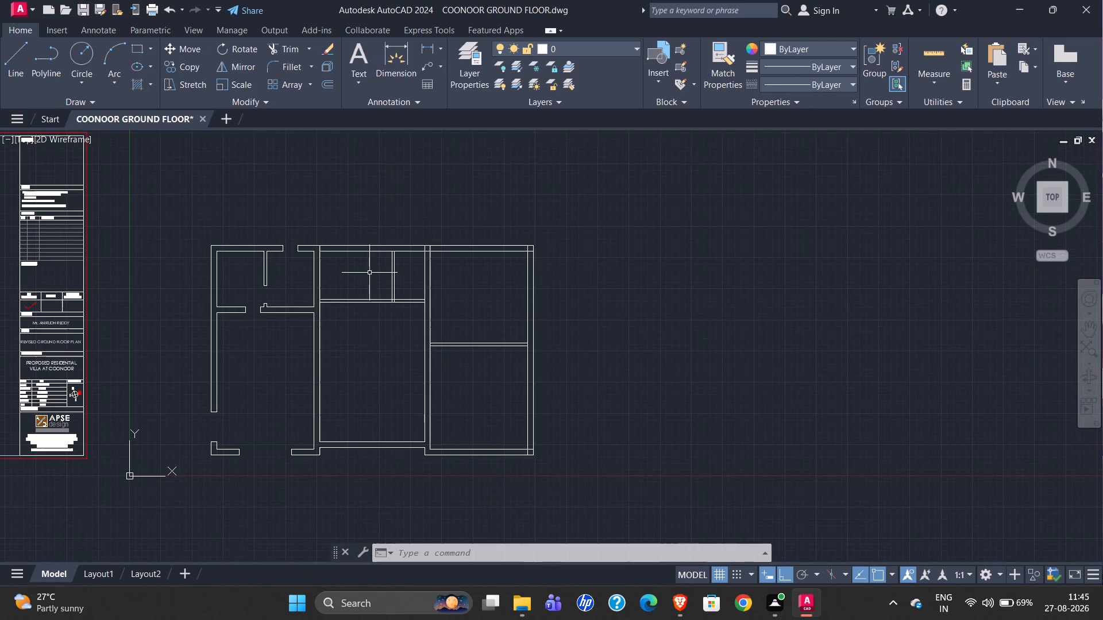
pyautogui.scroll(-1, 413, 268)
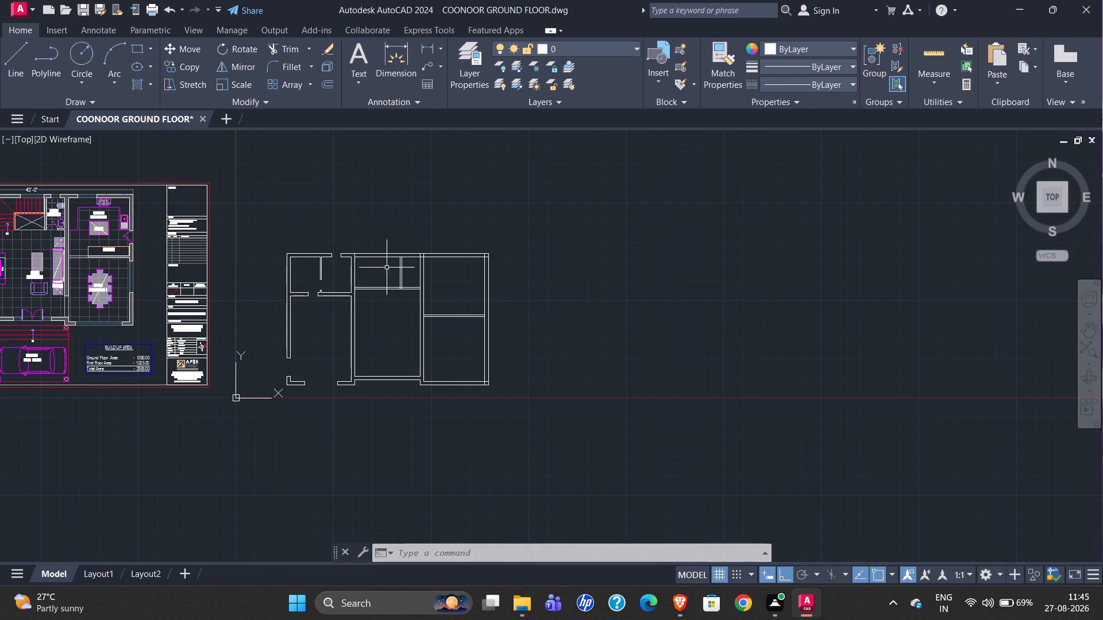
# Examine the original plan's staircase, 4'-0" x 6'-6" toilet and kitchen for their walls, door and window openings.
pyautogui.scroll(4, 371, 280)
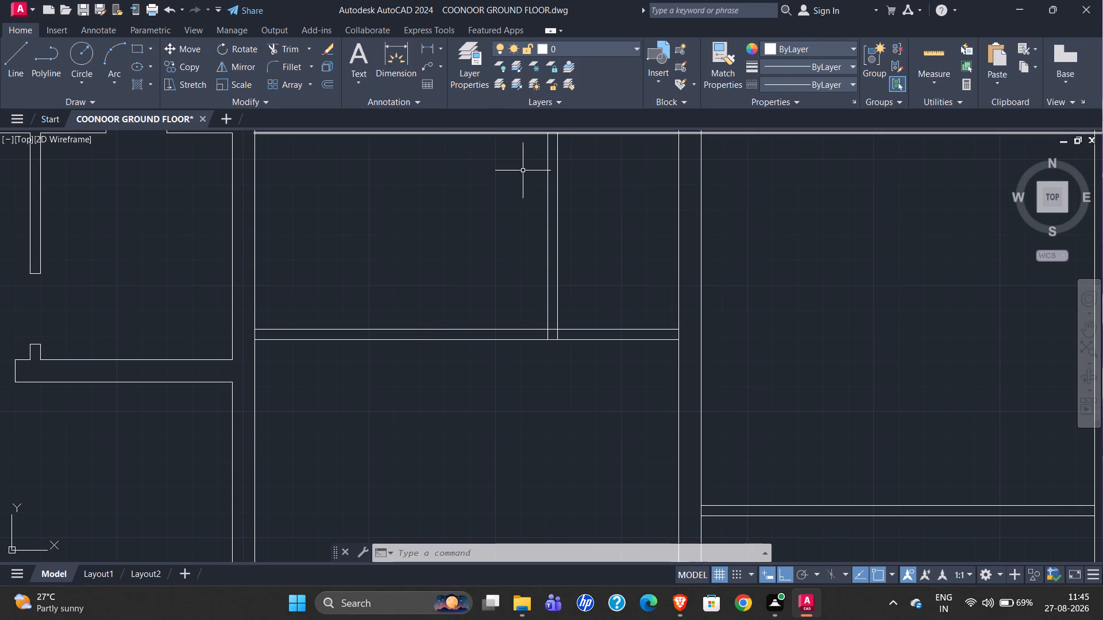
pyautogui.scroll(-3, 550, 246)
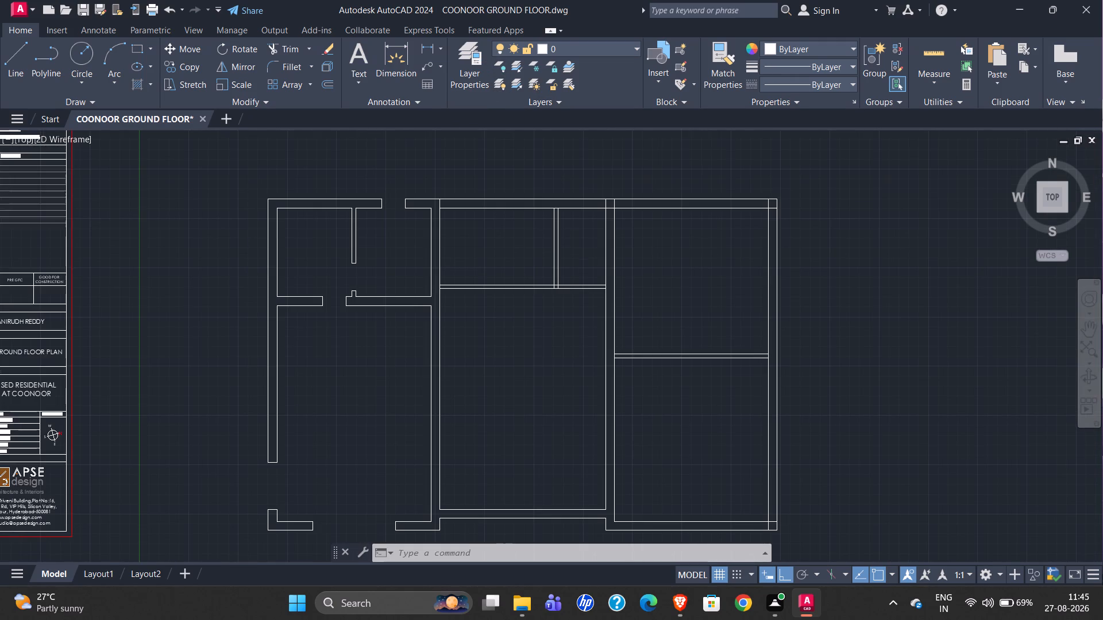
pyautogui.scroll(-1, 566, 262)
pyautogui.scroll(4, 184, 193)
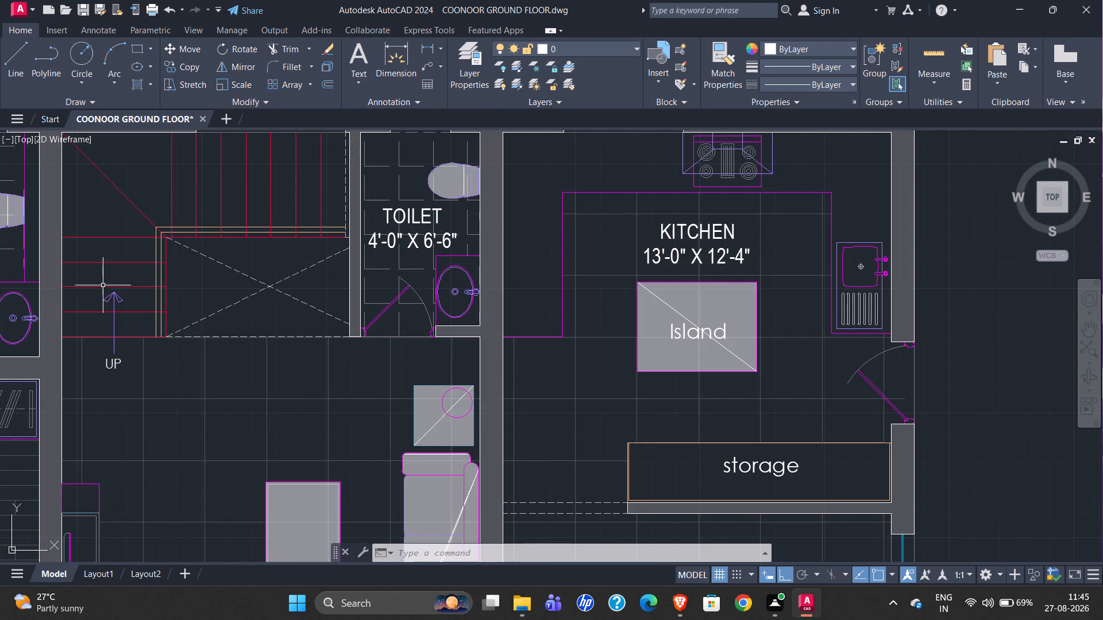
pyautogui.scroll(1, 447, 342)
pyautogui.scroll(-1, 307, 400)
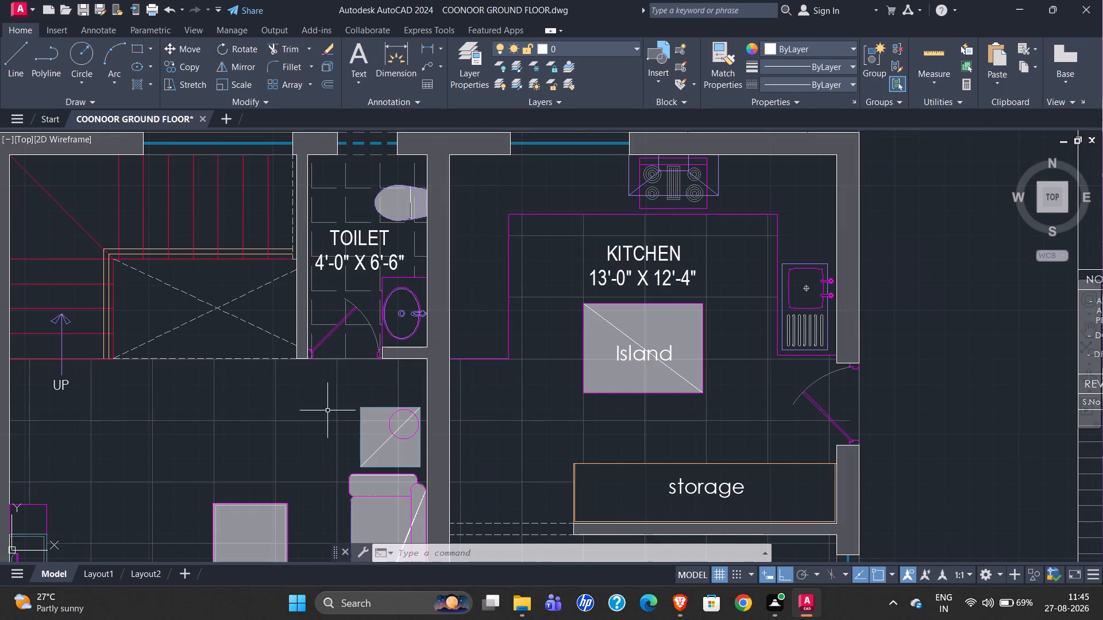
pyautogui.scroll(-1, 357, 375)
pyautogui.scroll(4, 379, 363)
pyautogui.scroll(-3, 376, 357)
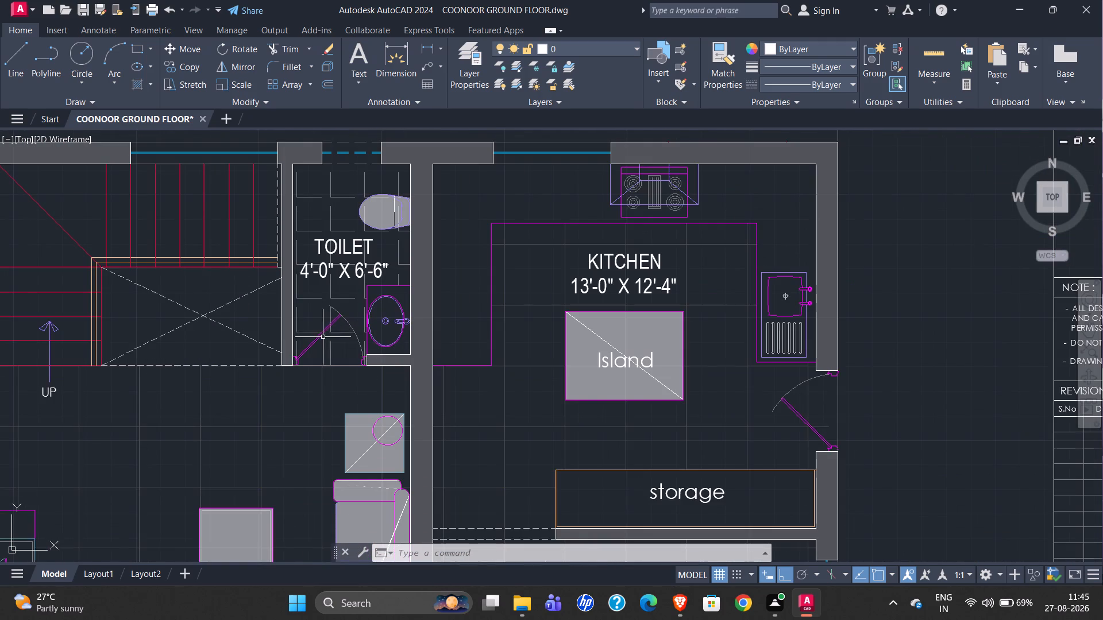
pyautogui.scroll(-1, 320, 342)
pyautogui.scroll(2, 267, 228)
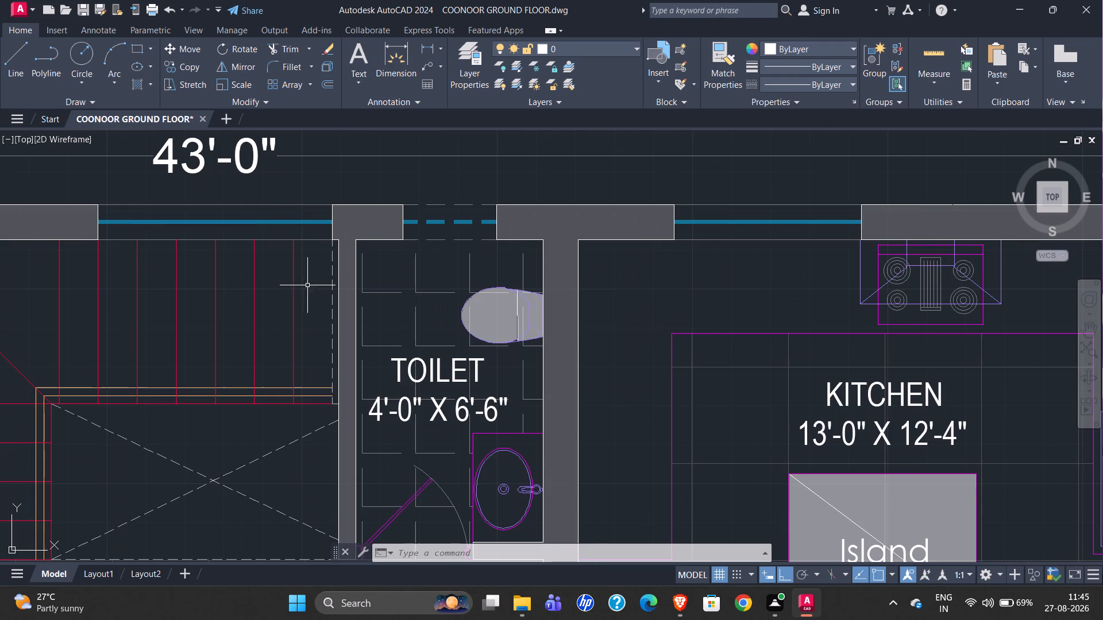
pyautogui.scroll(-1, 304, 288)
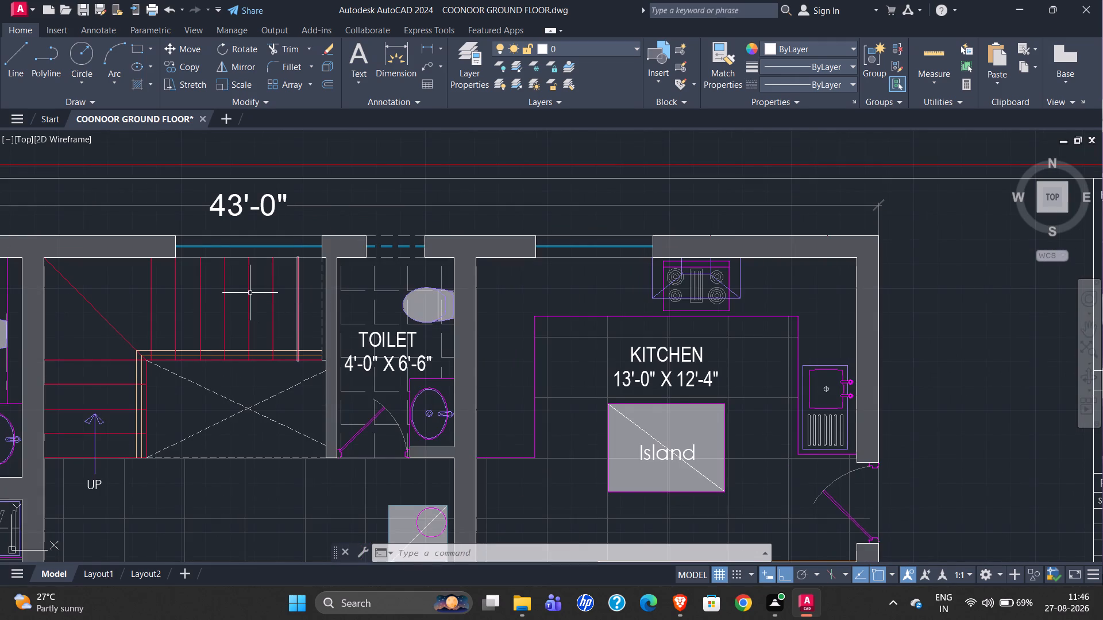
pyautogui.scroll(-1, 248, 292)
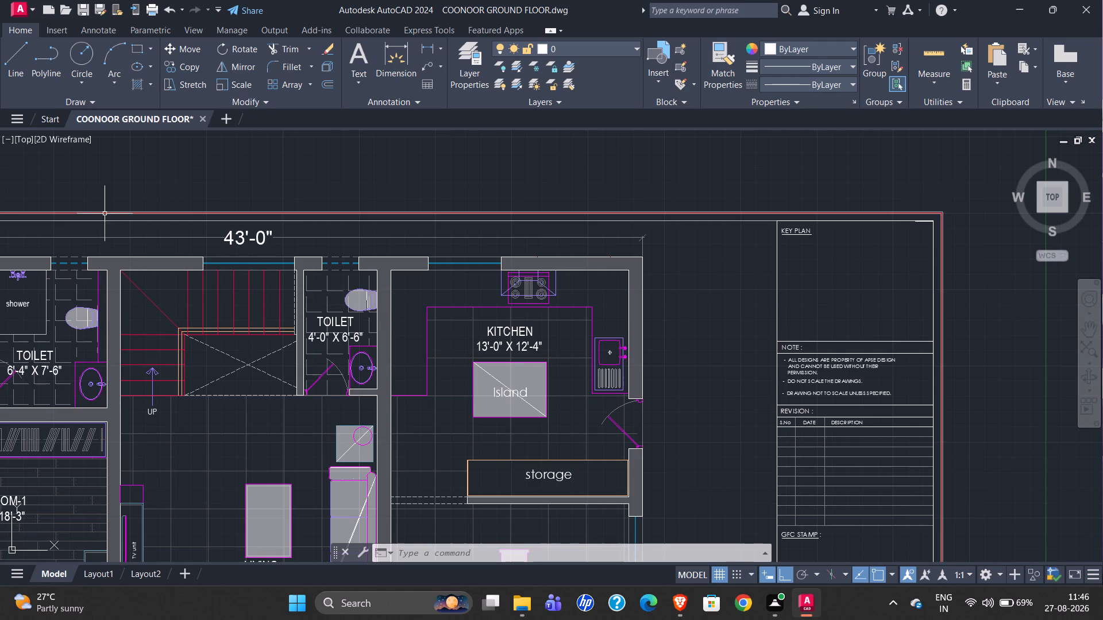
pyautogui.scroll(-1, 125, 212)
pyautogui.scroll(4, 56, 344)
pyautogui.scroll(-1, 59, 330)
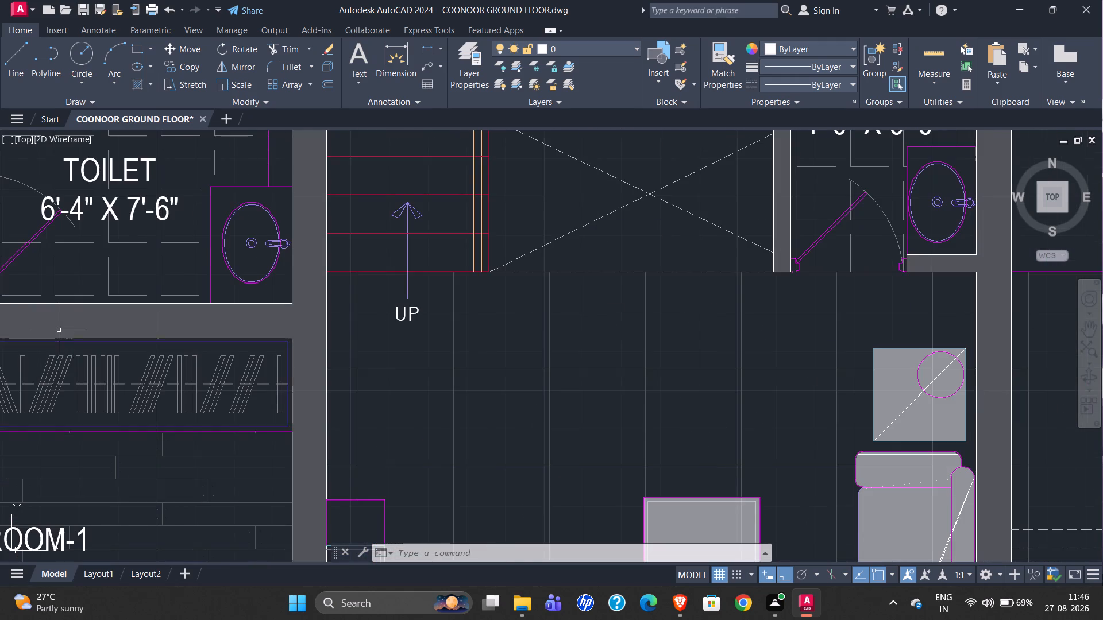
pyautogui.scroll(-1, 53, 328)
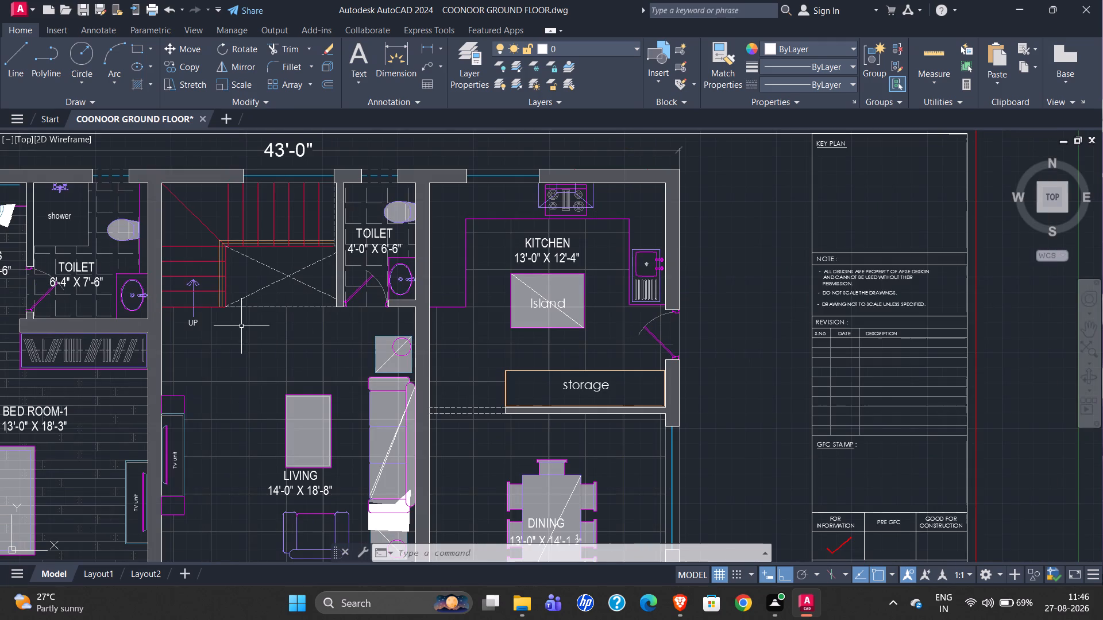
pyautogui.scroll(-1, 275, 318)
pyautogui.scroll(2, 150, 306)
pyautogui.scroll(-2, 152, 308)
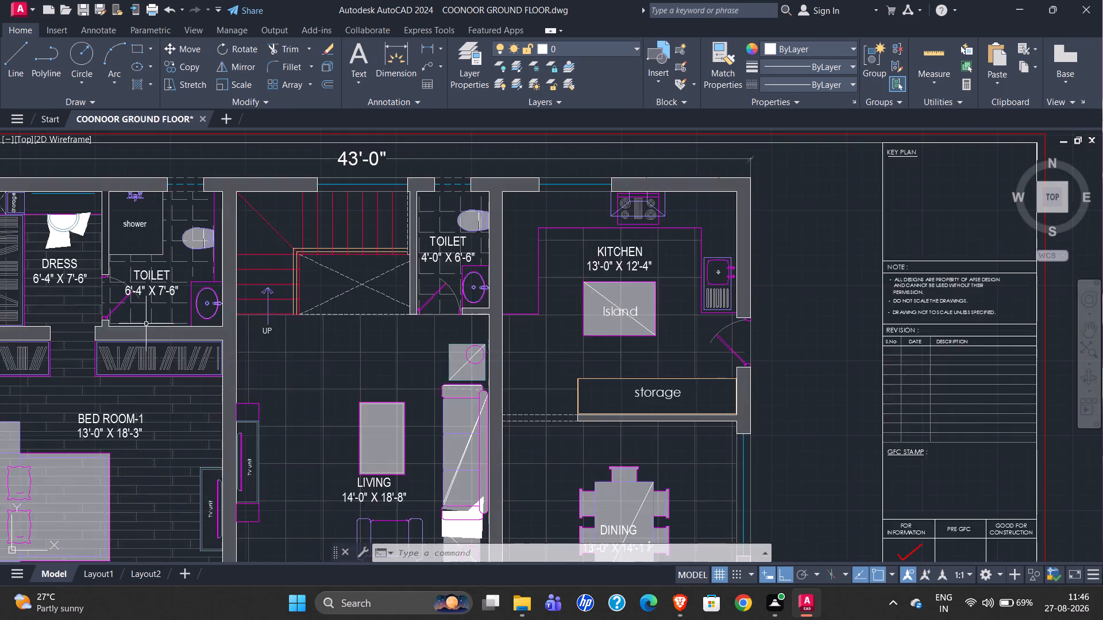
pyautogui.scroll(3, 332, 314)
pyautogui.scroll(-1, 74, 335)
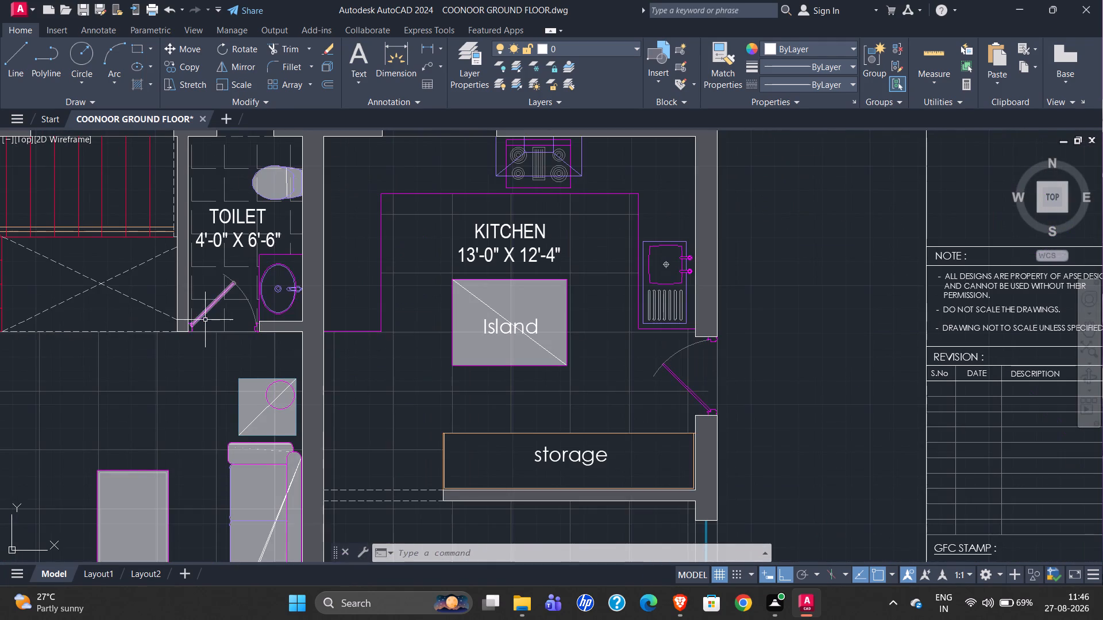
pyautogui.scroll(-1, 56, 348)
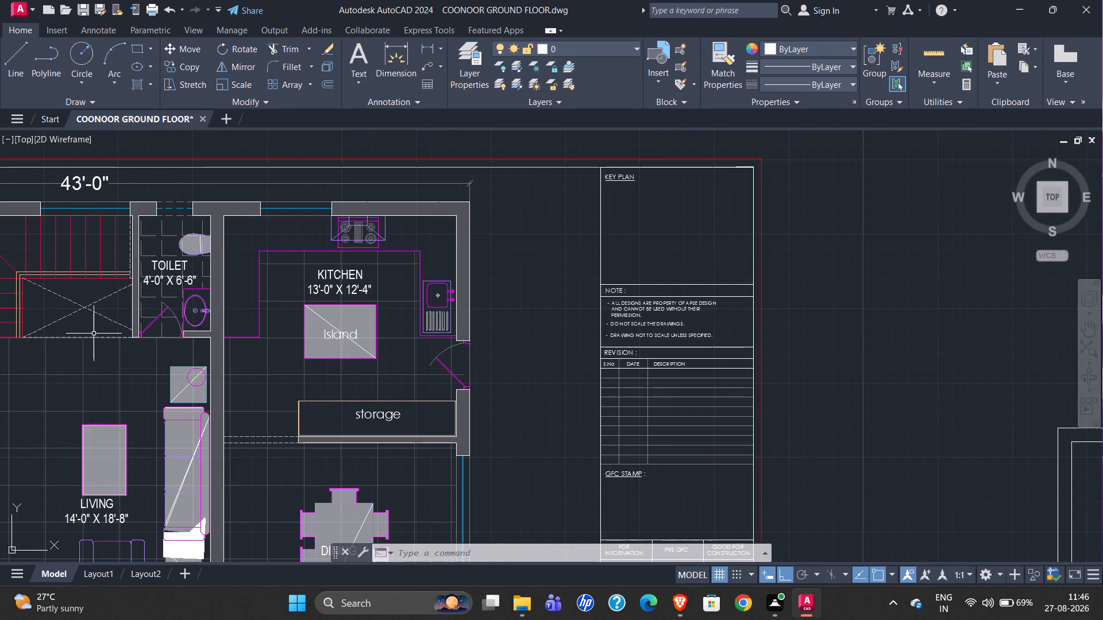
pyautogui.scroll(-2, 82, 315)
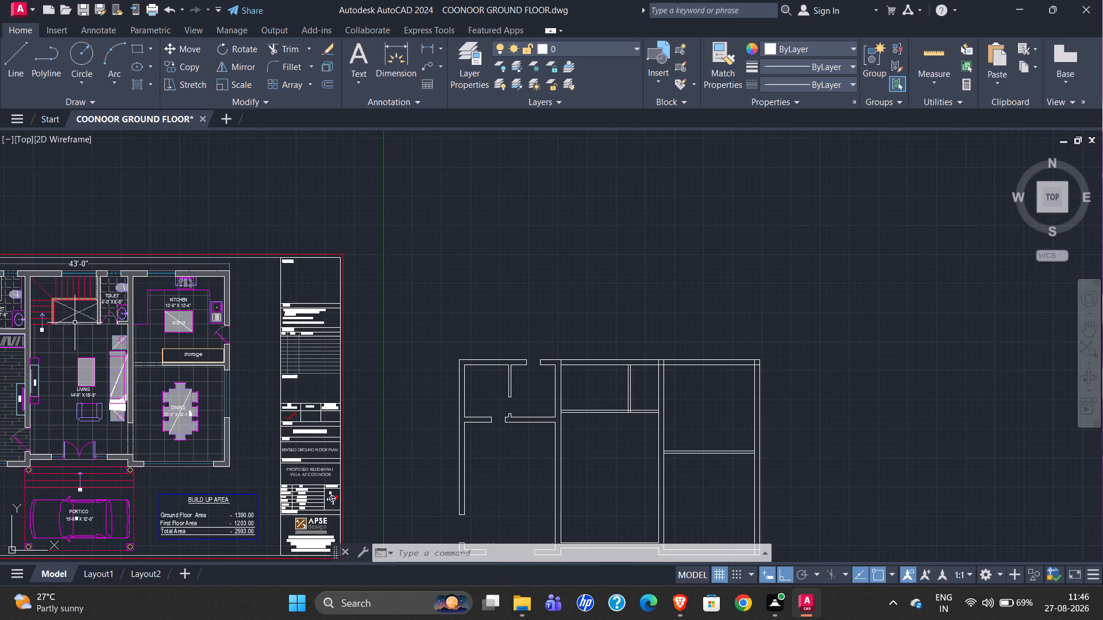
# Draw a jamb line across the middle bay's horizontal 4" partition at the vertical partition's toilet-side face, and offset it 2'4" into the toilet side.
pyautogui.scroll(5, 634, 416)
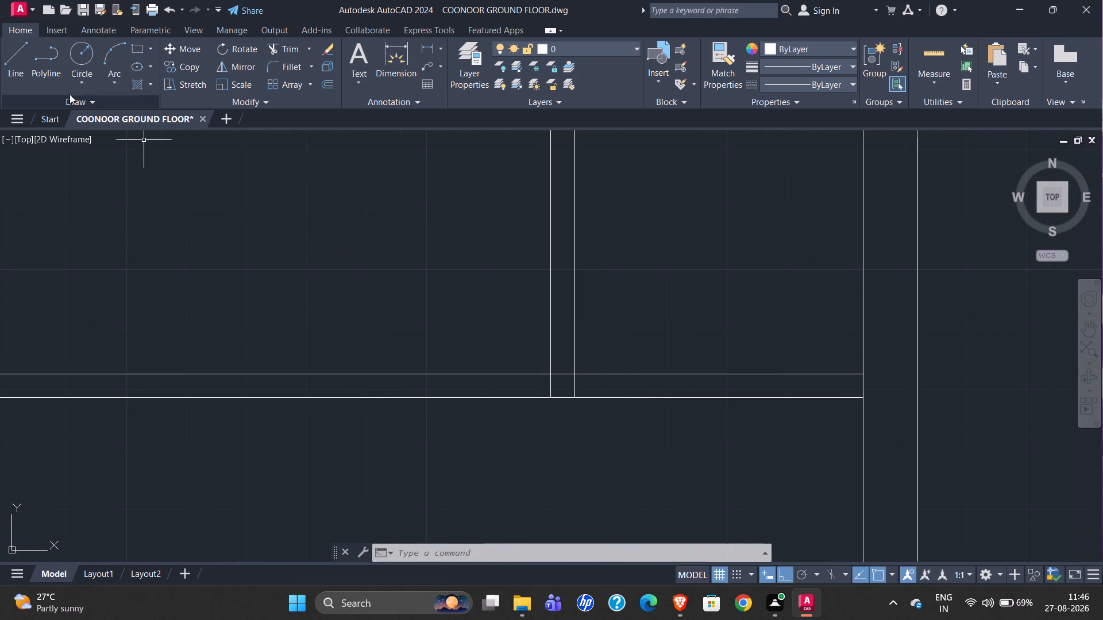
pyautogui.click(22, 61)
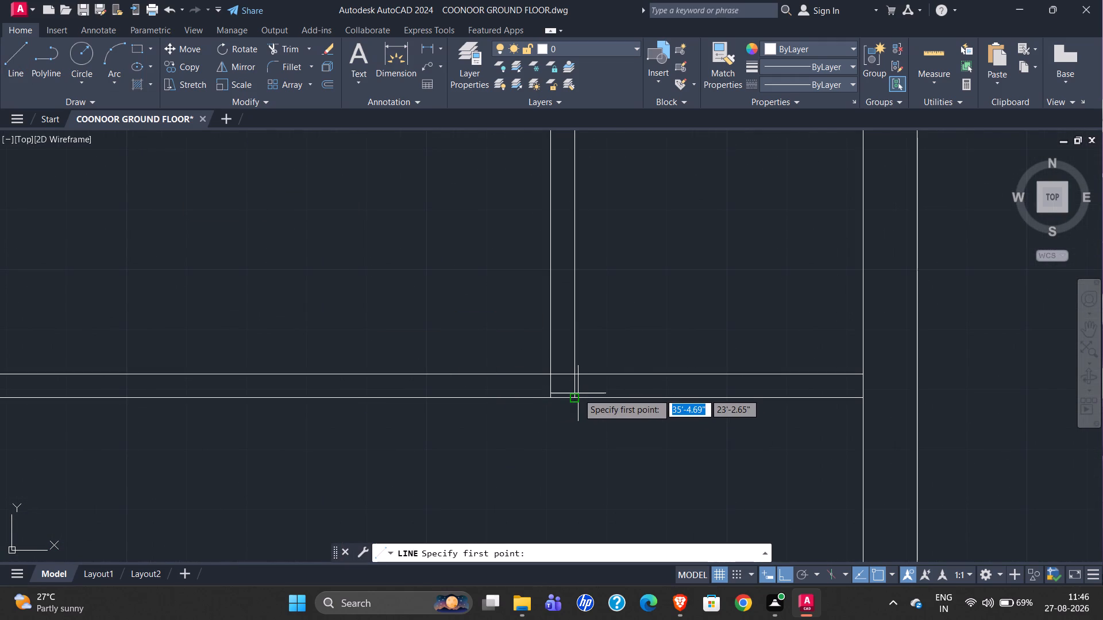
pyautogui.click(576, 393)
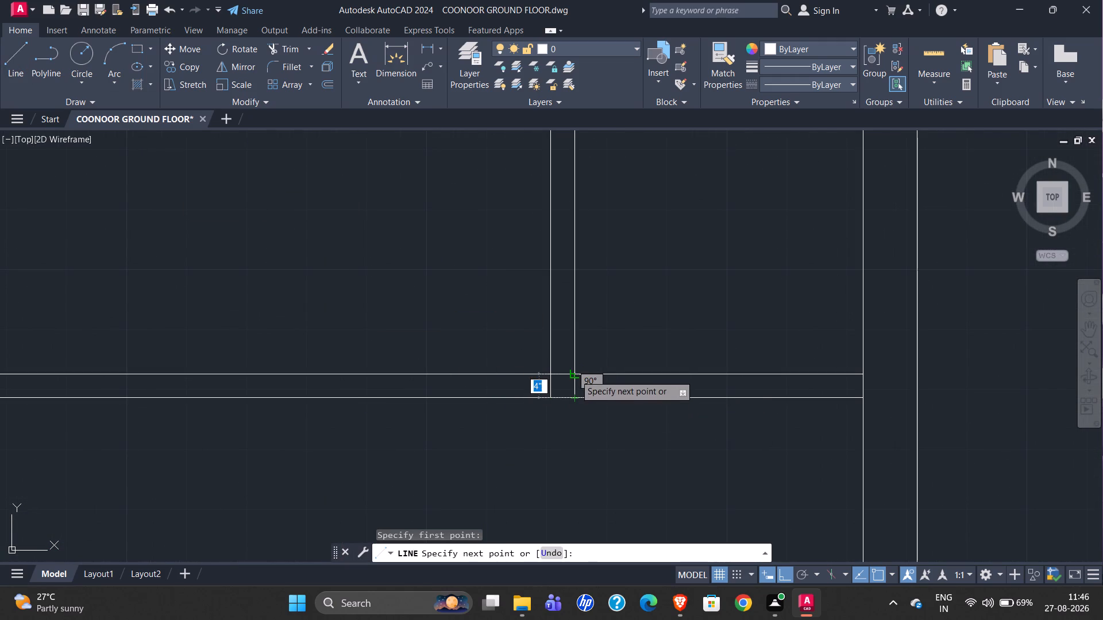
pyautogui.click(575, 375)
pyautogui.press('Escape')
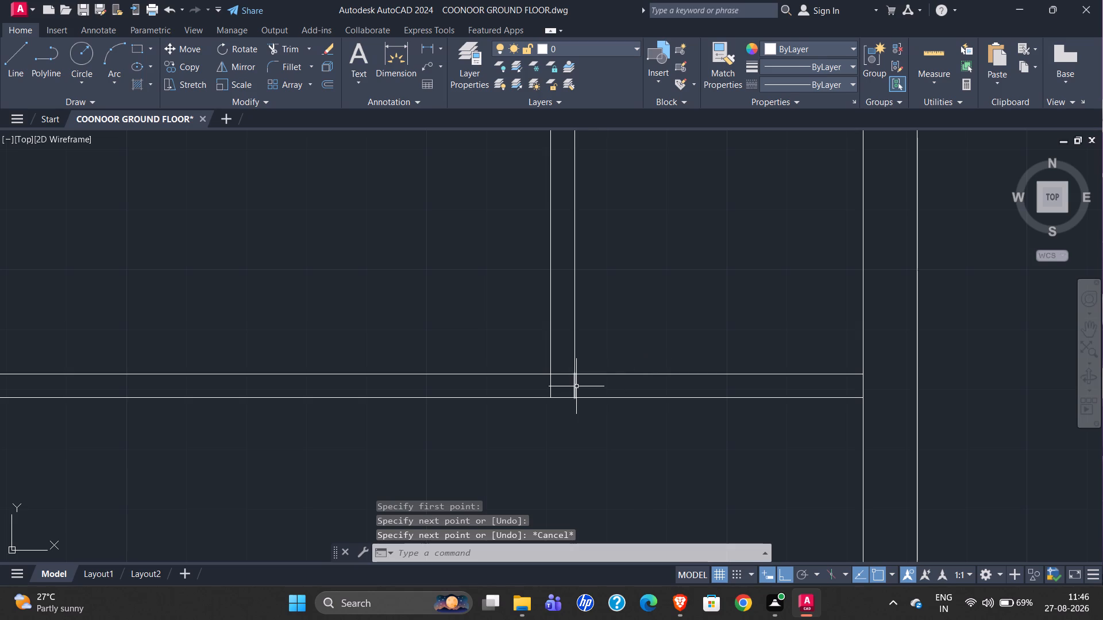
pyautogui.click(576, 386)
pyautogui.press('o')
pyautogui.press('Return')
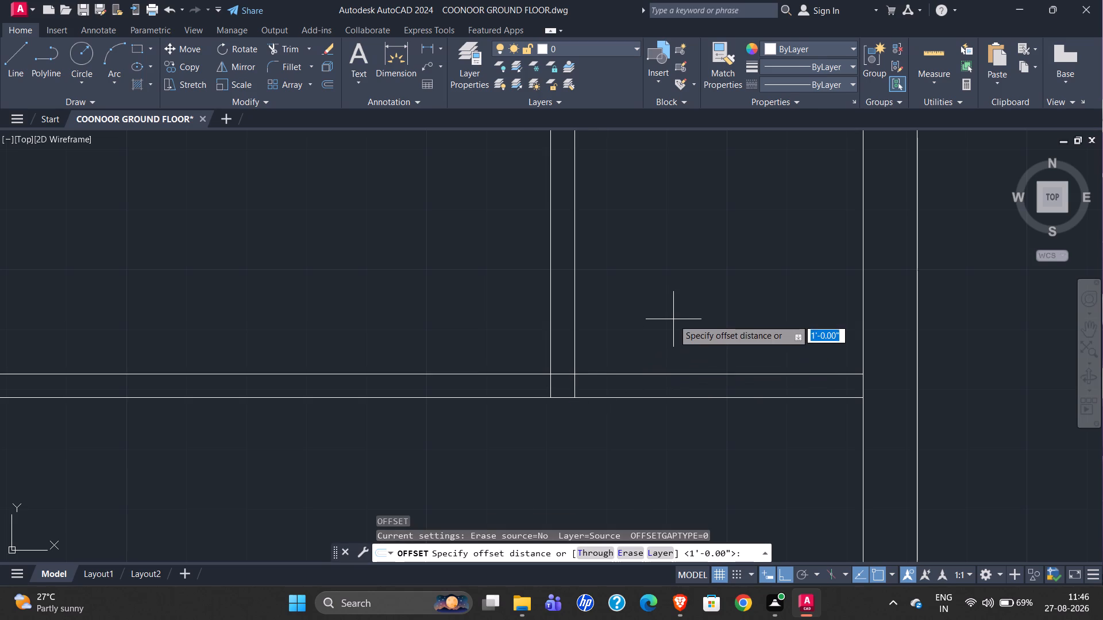
pyautogui.press('2')
pyautogui.write('\'4"')
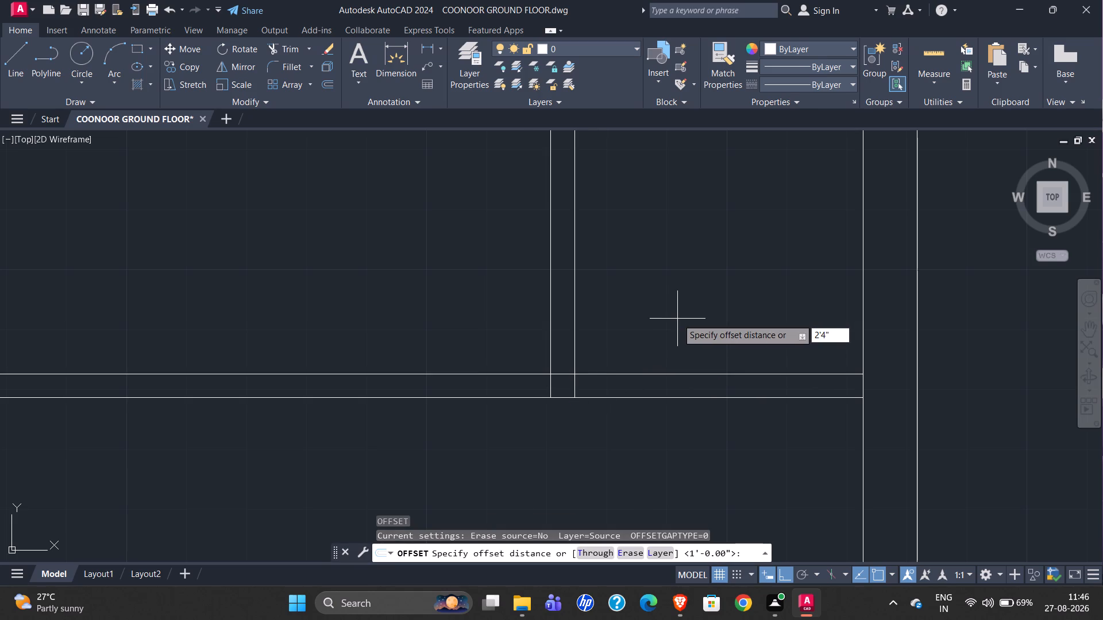
pyautogui.press('Return')
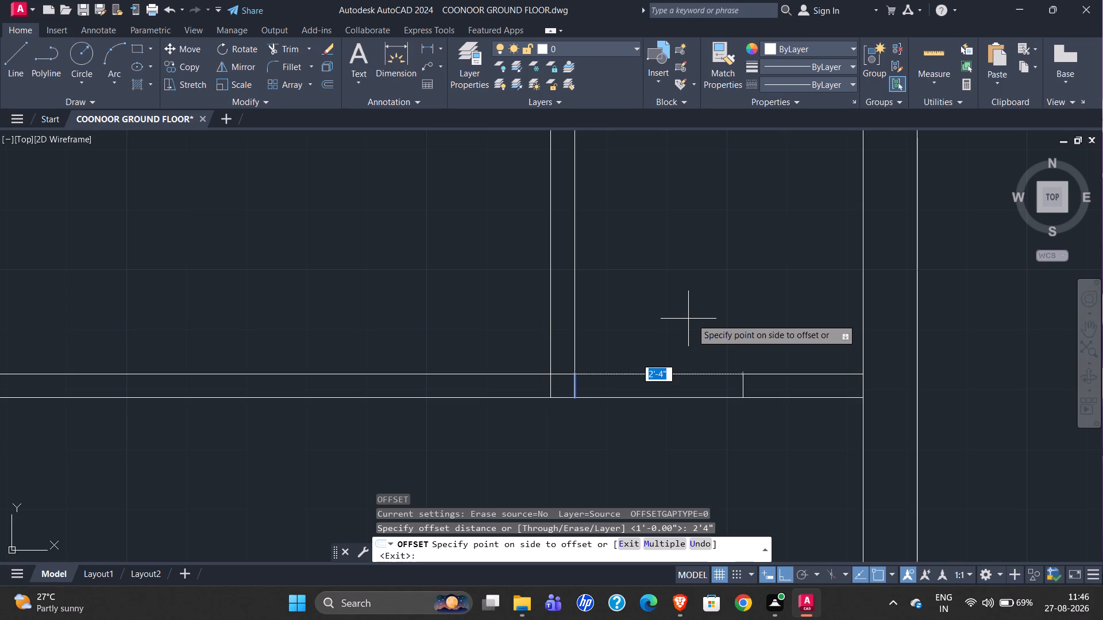
pyautogui.click(728, 307)
pyautogui.press('Escape')
# Trim the horizontal partition between the two jamb lines to open the toilet doorway, and delete the original jamb line.
pyautogui.write('TR')
pyautogui.press('Return')
pyautogui.moveTo(654, 463); pyautogui.dragTo(694, 330)
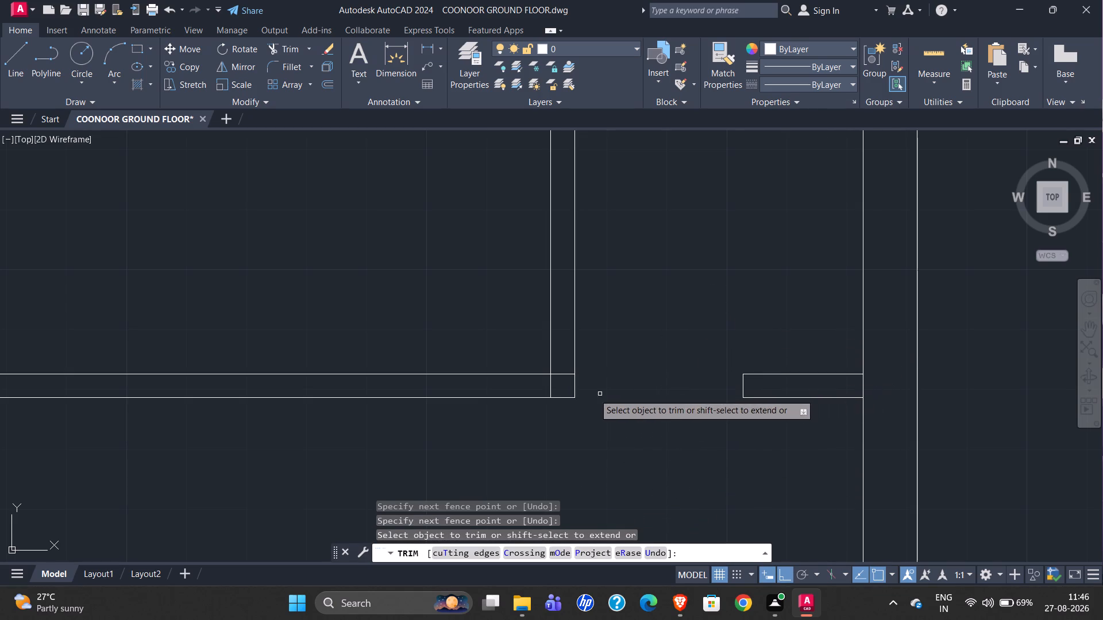
pyautogui.press('Escape')
pyautogui.click(576, 383)
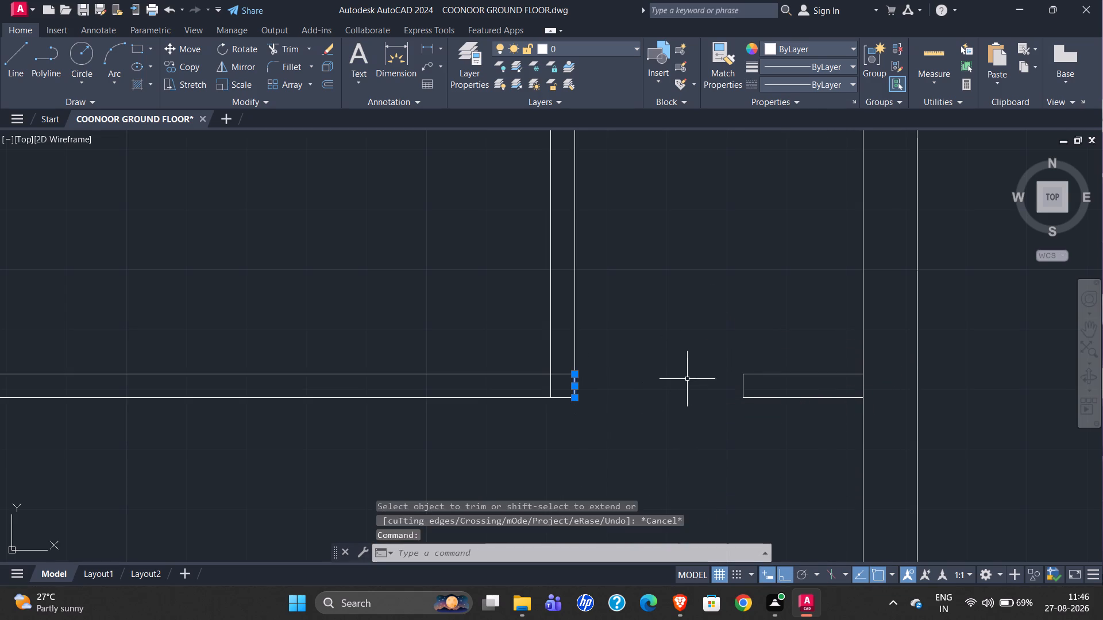
pyautogui.press('Delete')
# Trim the crossing lines where the two 4" partitions meet, and remove the horizontal partition's upper face line below the staircase.
pyautogui.scroll(-2, 583, 423)
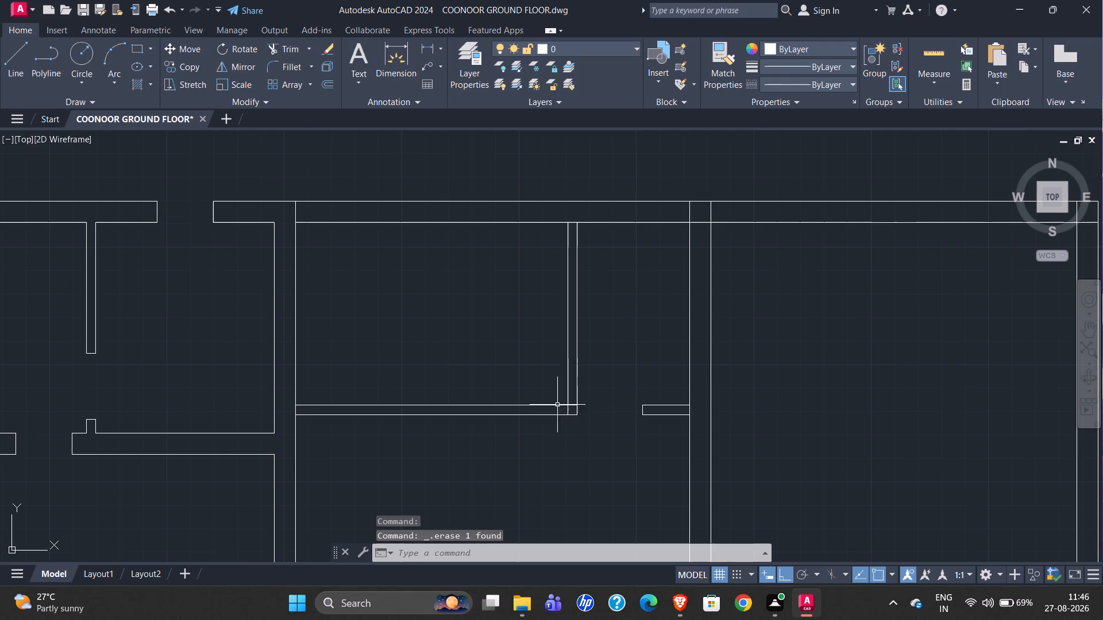
pyautogui.scroll(3, 516, 410)
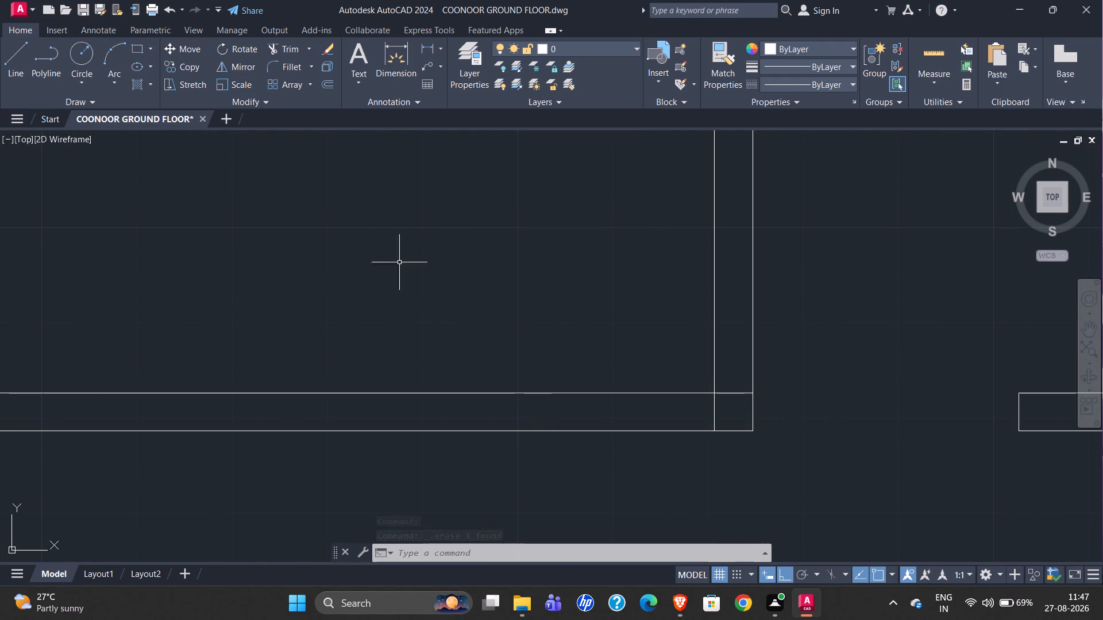
pyautogui.write('TR')
pyautogui.press('Return')
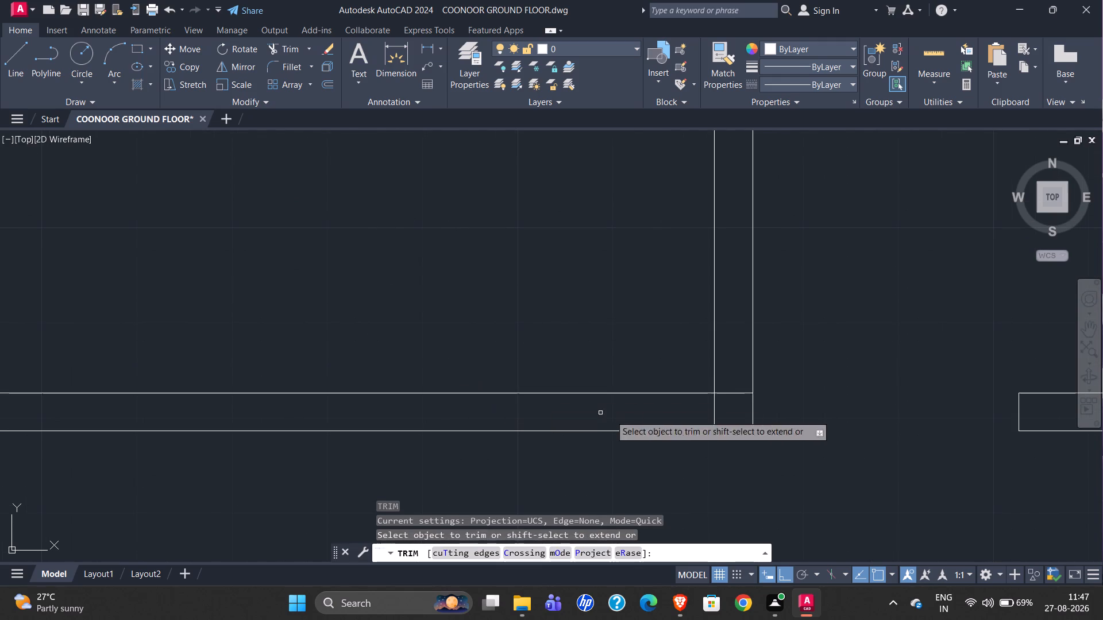
pyautogui.moveTo(729, 375); pyautogui.dragTo(682, 423)
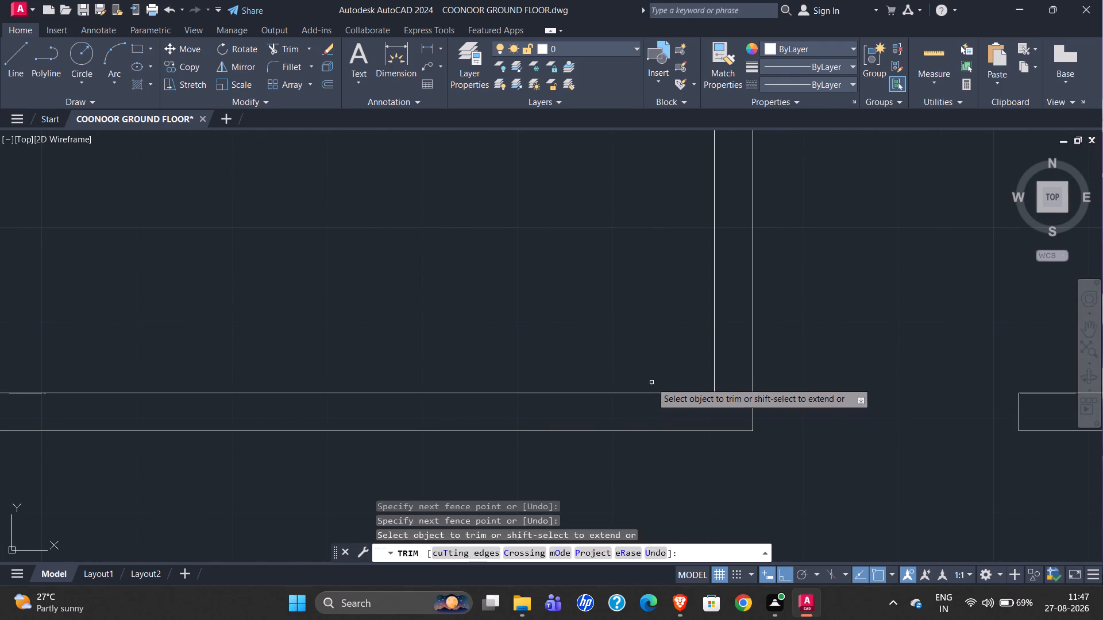
pyautogui.moveTo(651, 383); pyautogui.dragTo(656, 405)
pyautogui.scroll(-2, 598, 346)
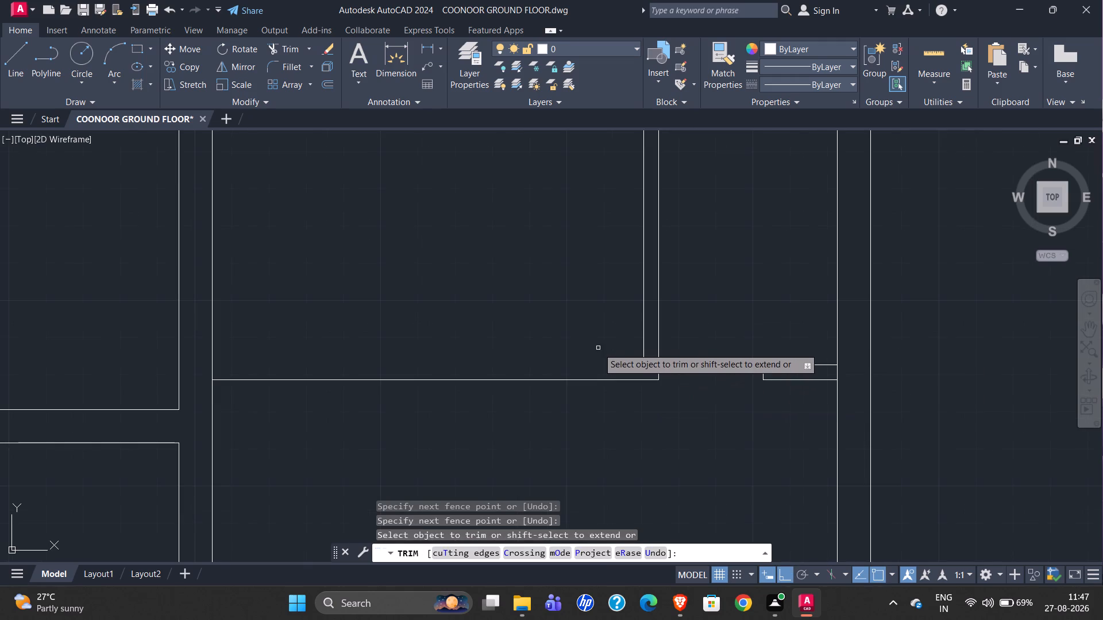
pyautogui.press('Escape')
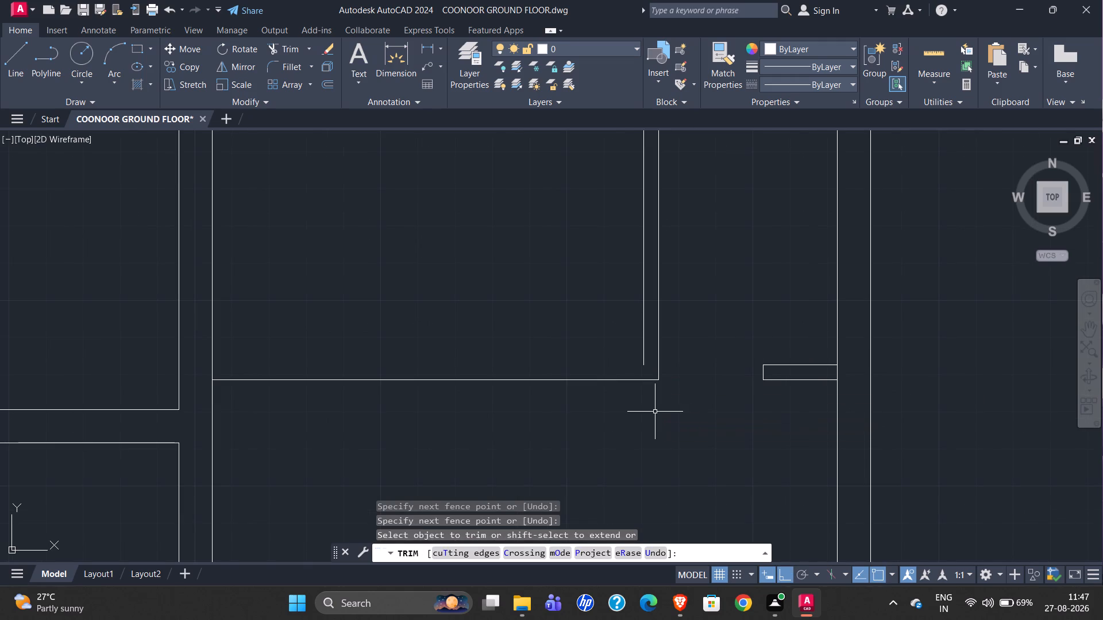
# Extend the vertical partition's staircase-side face line down to the remaining horizontal line below the staircase.
pyautogui.write('EX')
pyautogui.press('Return')
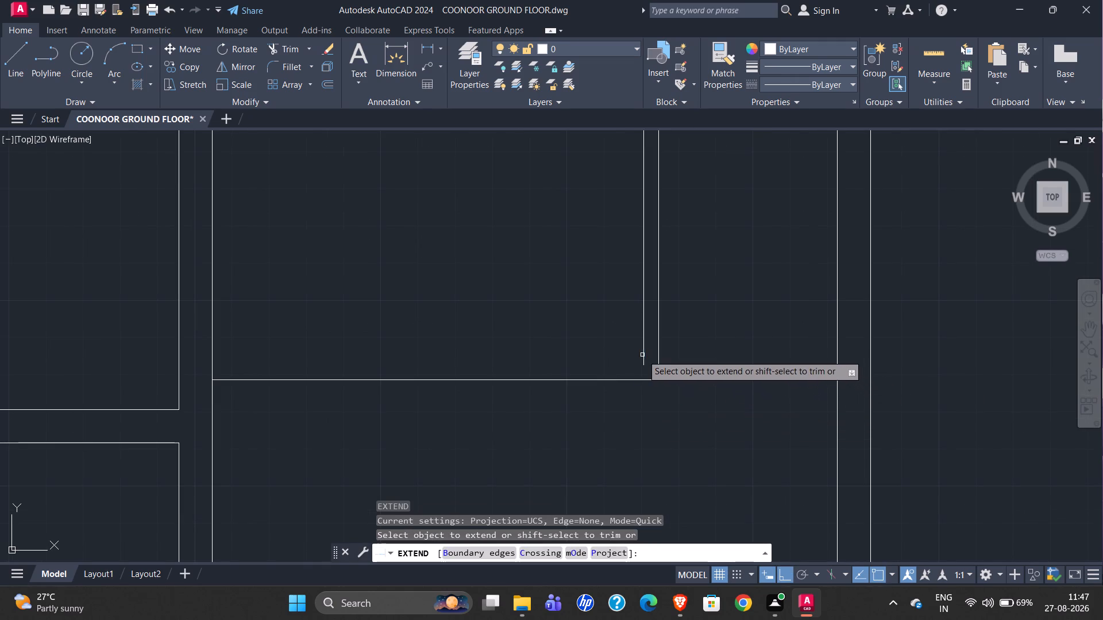
pyautogui.click(643, 355)
pyautogui.press('Escape')
# Draw a centre line across the toilet's upper 9" wall, midway (M2P) between the 4" partition face and the adjacent 9" wall face.
pyautogui.scroll(-1, 544, 458)
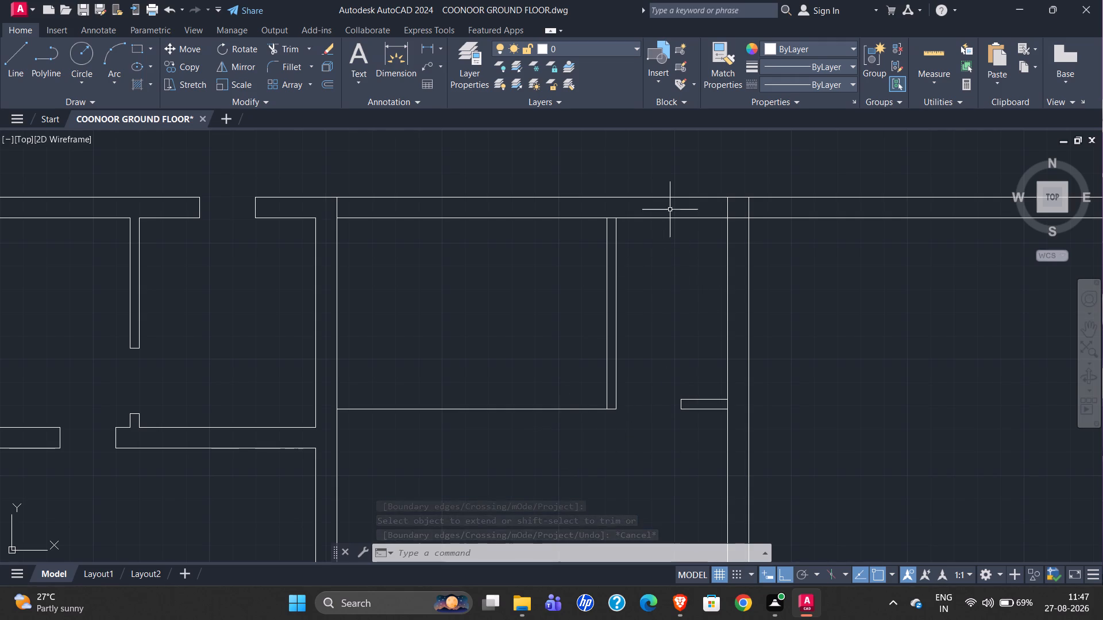
pyautogui.scroll(2, 666, 166)
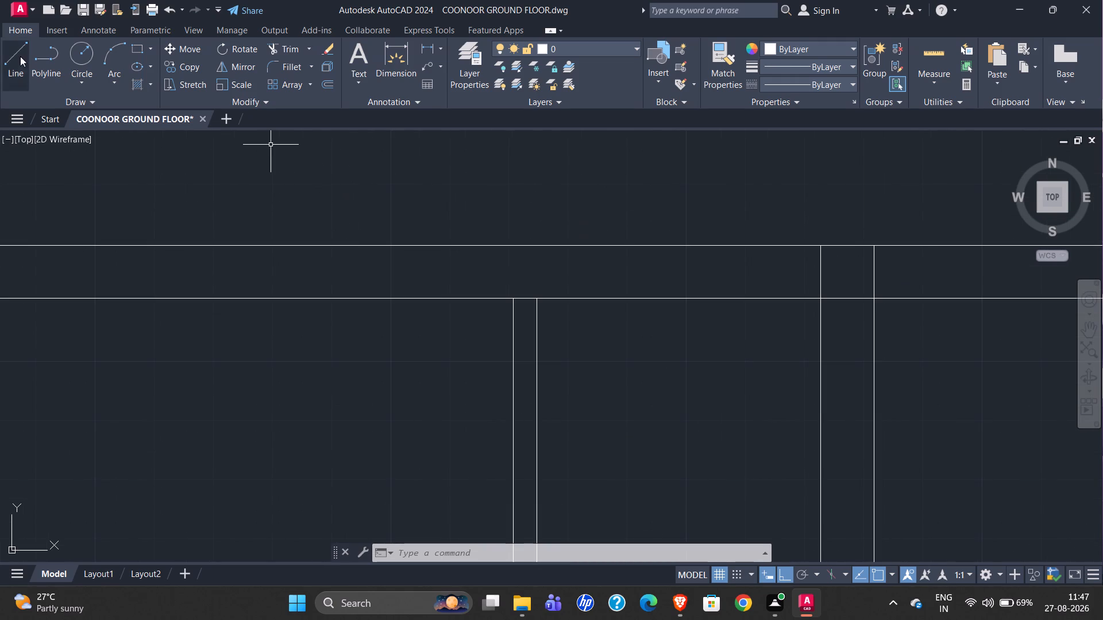
pyautogui.click(21, 60)
pyautogui.press('m')
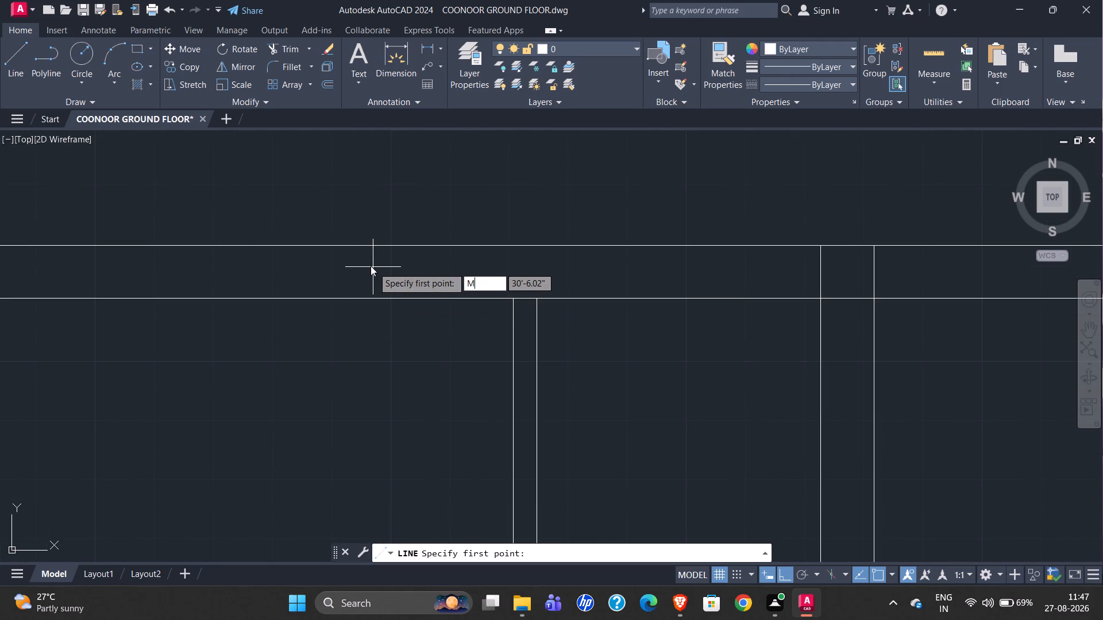
pyautogui.press('e')
pyautogui.press('BackSpace')
pyautogui.press('3')
pyautogui.press('BackSpace')
pyautogui.press('2')
pyautogui.press('p')
pyautogui.press('Return')
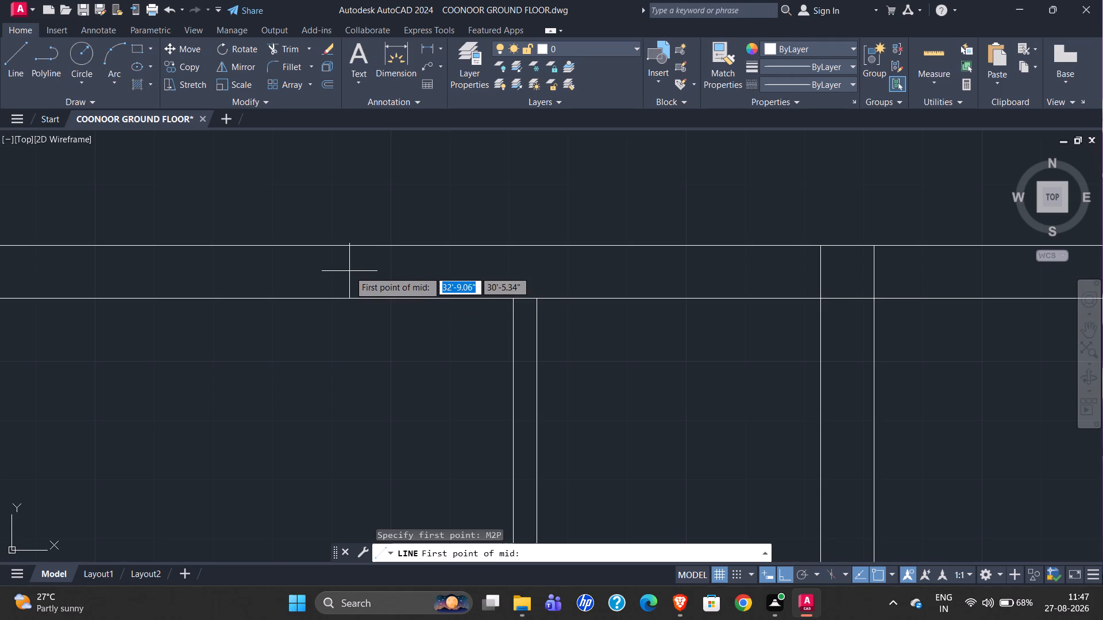
pyautogui.click(537, 301)
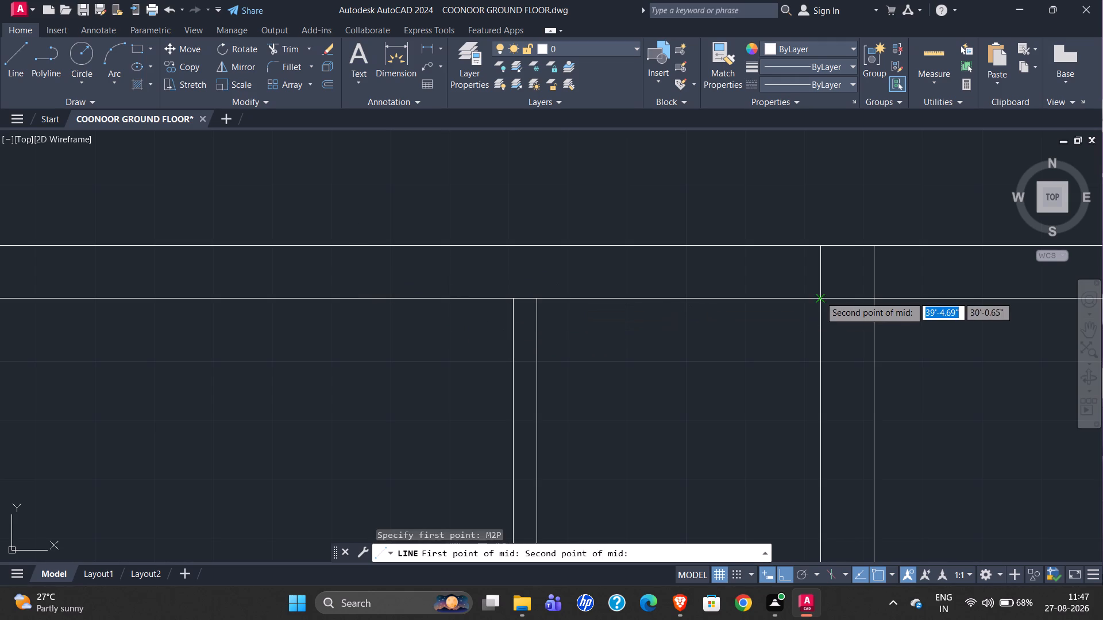
pyautogui.click(821, 299)
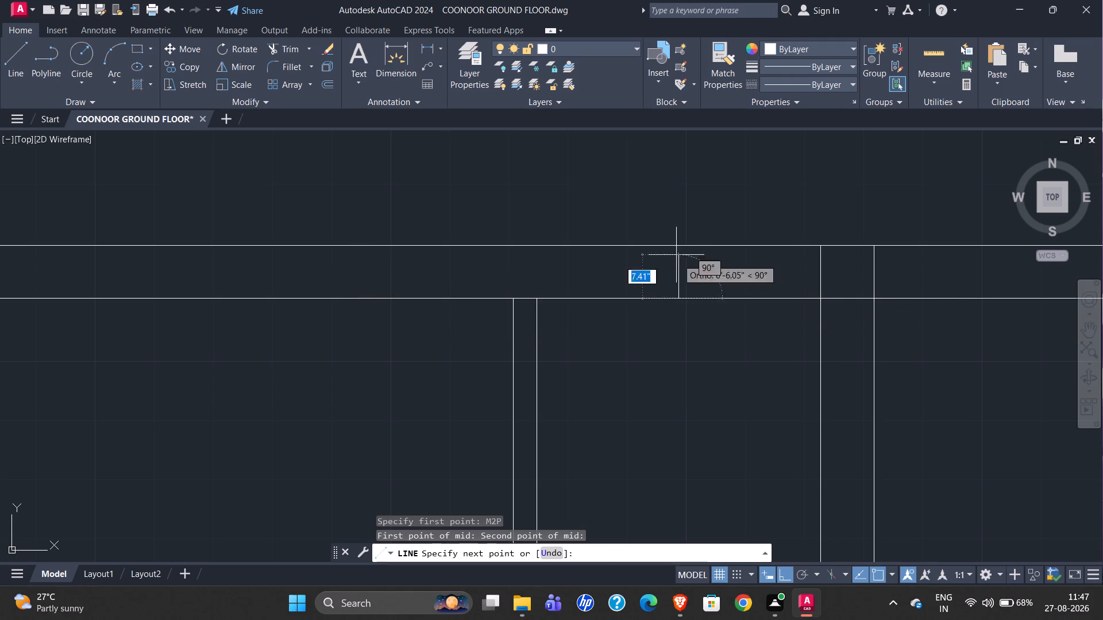
pyautogui.click(677, 245)
pyautogui.press('Escape')
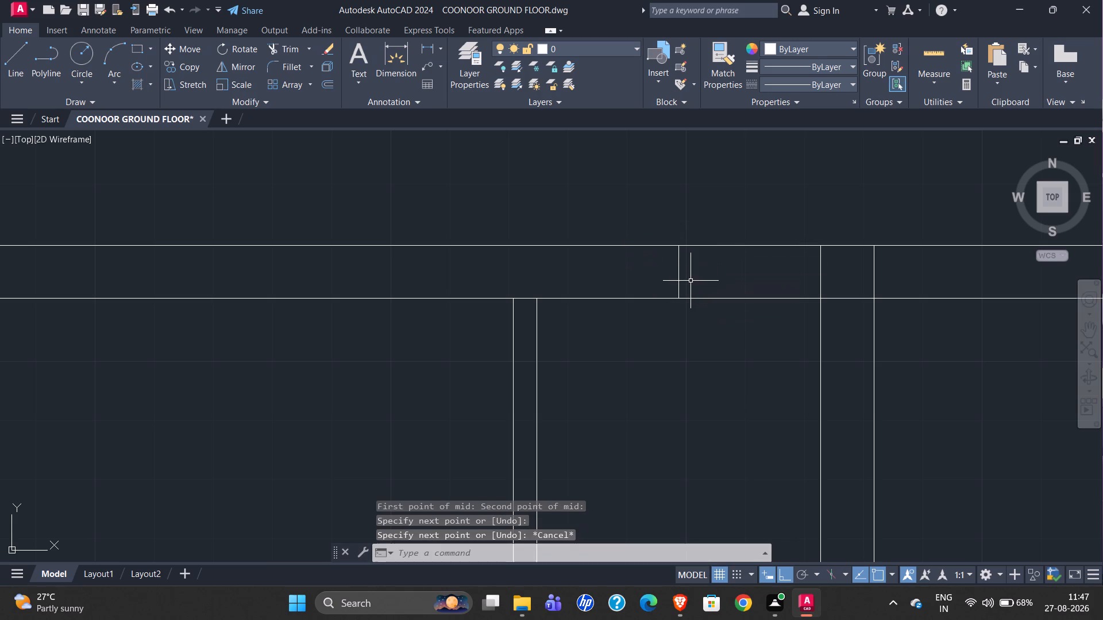
# Offset the centre line 1' to both sides to mark the toilet window jambs.
pyautogui.click(678, 276)
pyautogui.press('o')
pyautogui.press('Return')
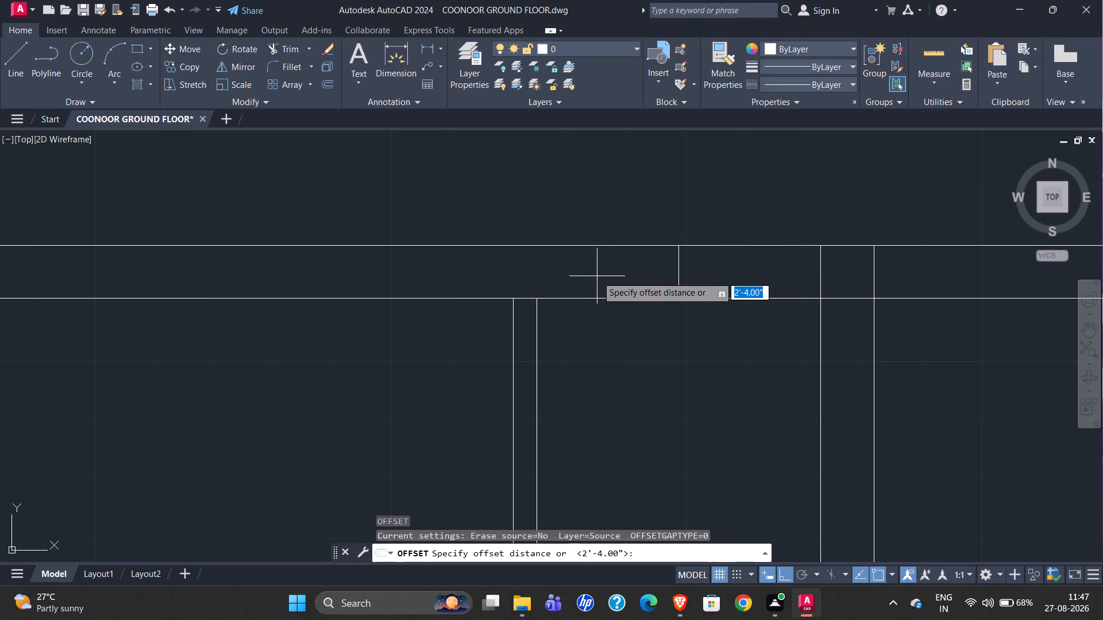
pyautogui.write("1'")
pyautogui.press('Return')
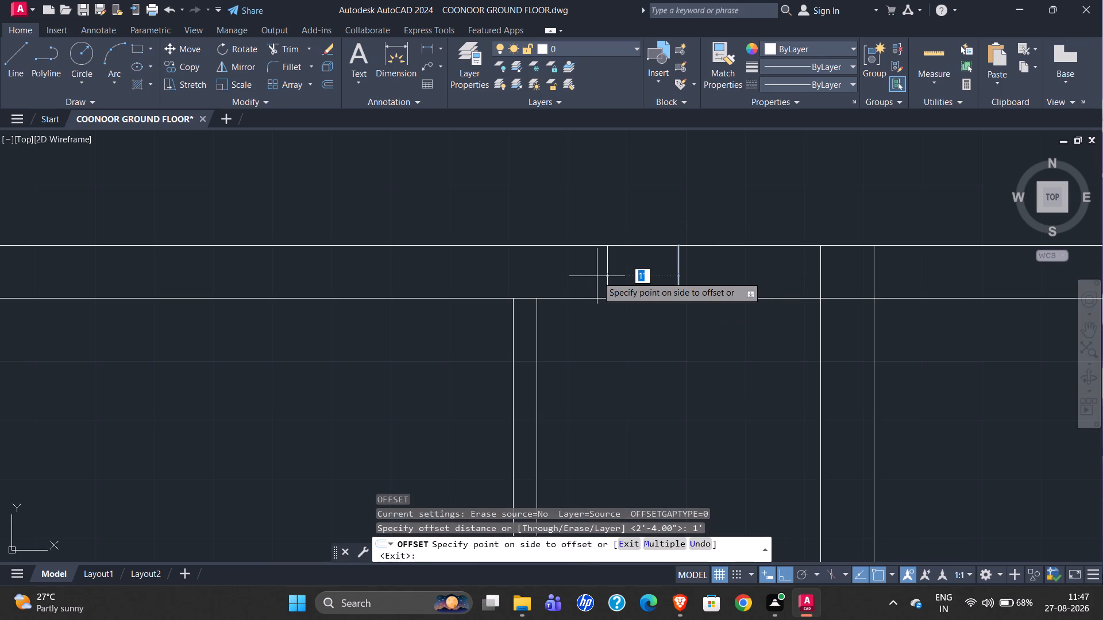
pyautogui.click(597, 276)
pyautogui.click(681, 269)
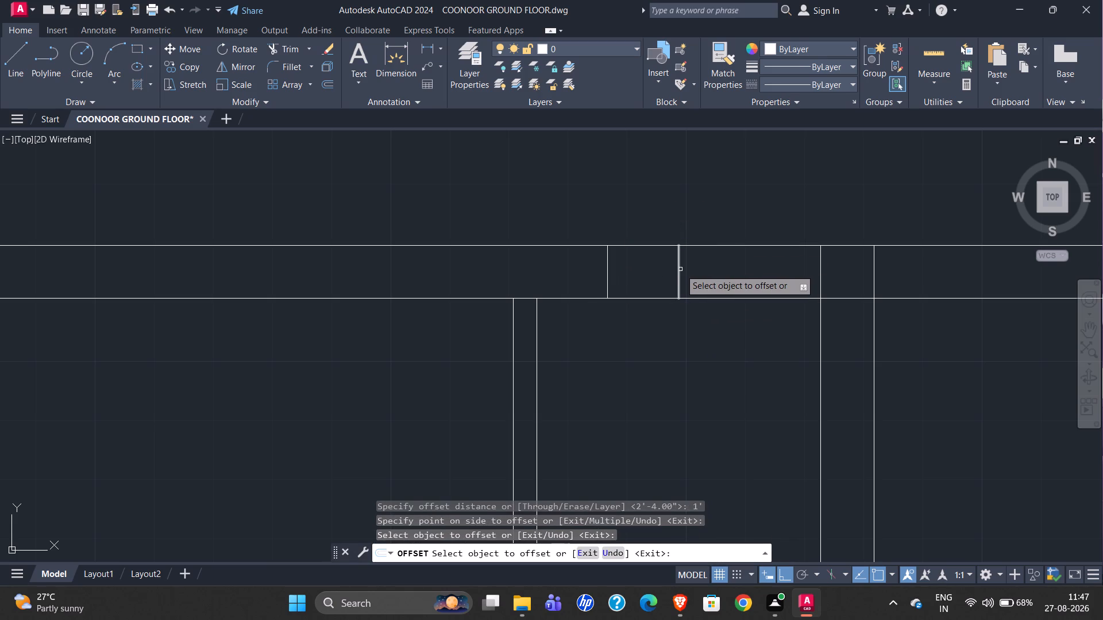
pyautogui.click(677, 274)
pyautogui.click(768, 270)
pyautogui.press('Escape')
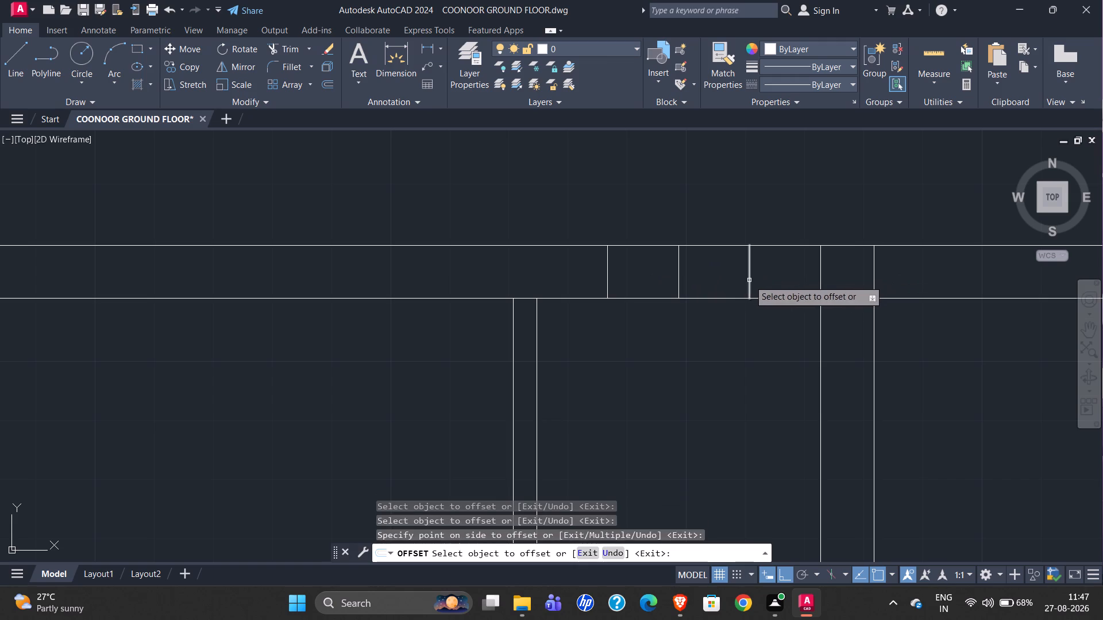
# Trim both wall faces between the two jamb lines and remove the centre line to open the toilet window.
pyautogui.write('TR')
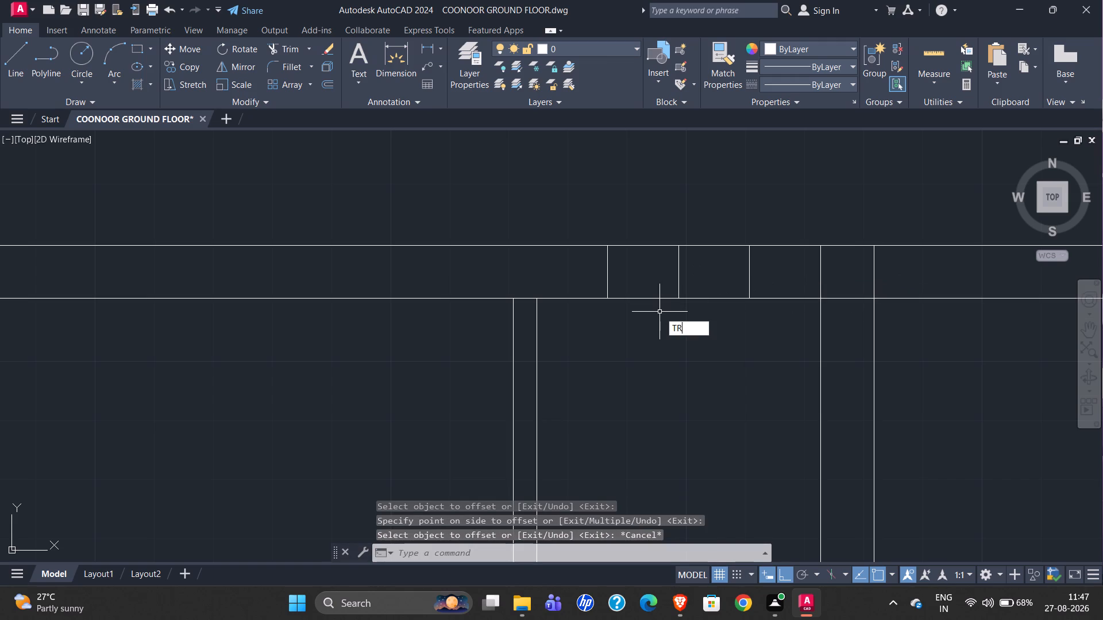
pyautogui.press('Return')
pyautogui.moveTo(664, 331); pyautogui.dragTo(701, 284)
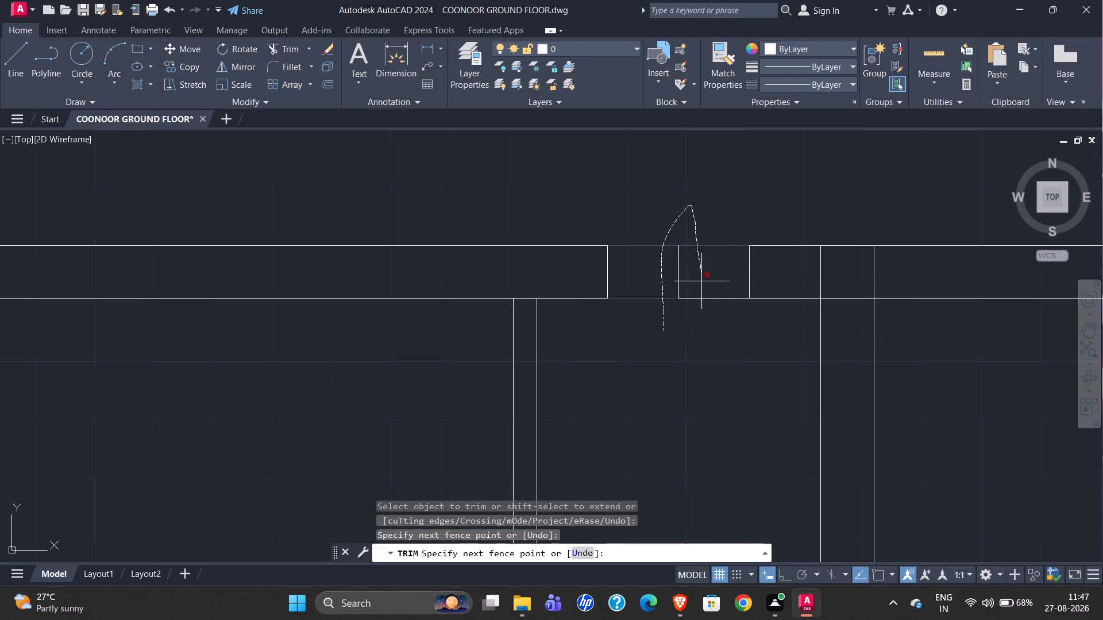
pyautogui.moveTo(701, 284); pyautogui.dragTo(708, 290)
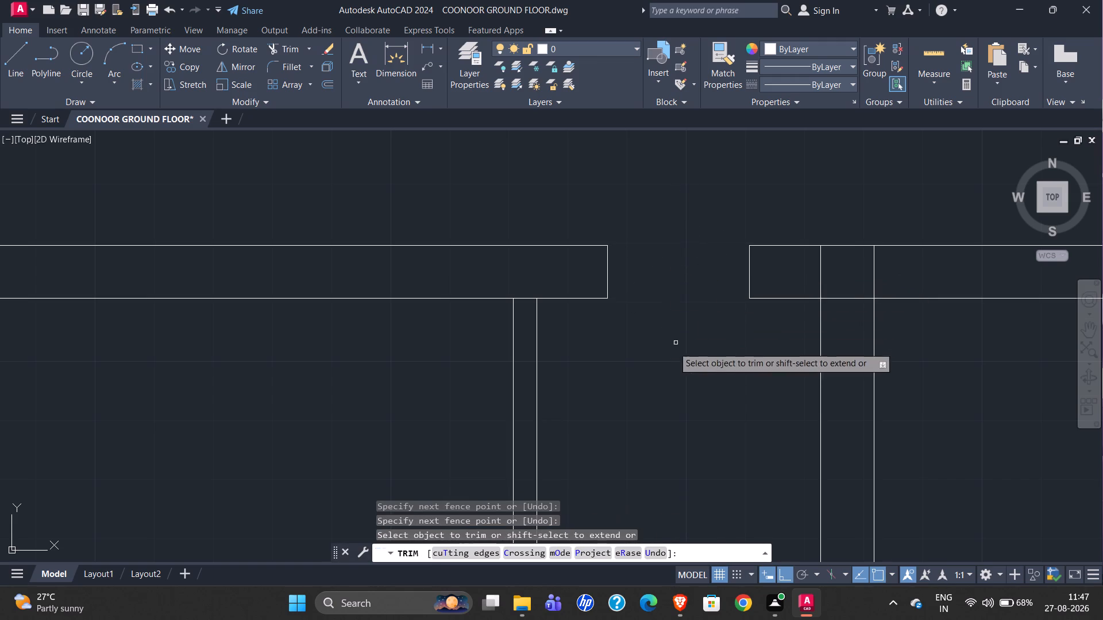
pyautogui.press('Escape')
# Review the redrawn plan around the staircase and toilet bay for its openings and partition junctions.
pyautogui.scroll(-3, 634, 349)
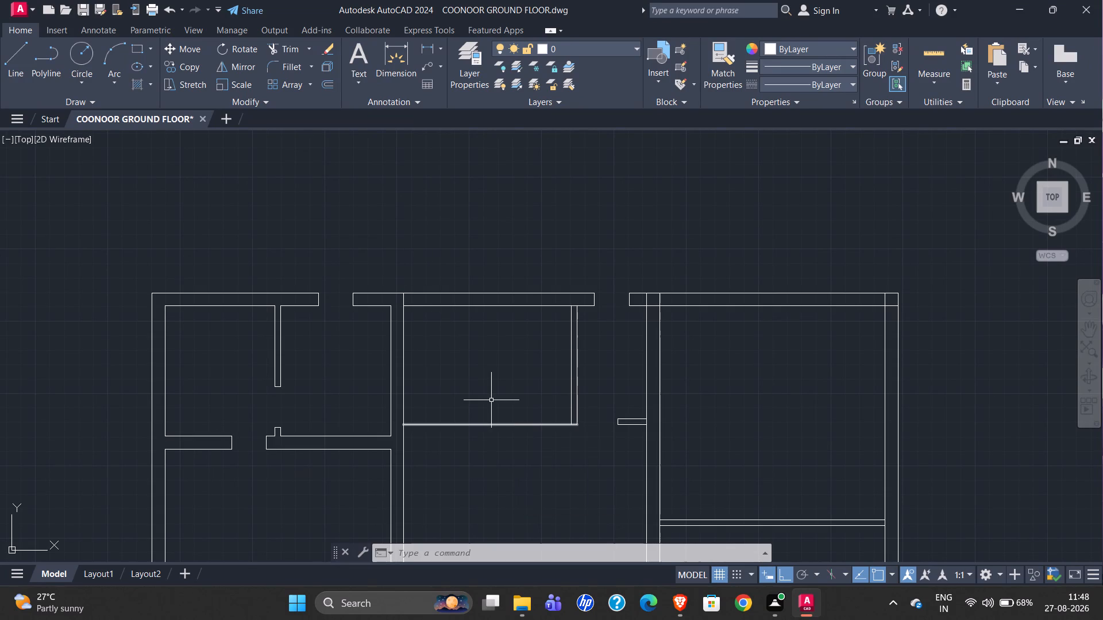
pyautogui.scroll(-1, 647, 388)
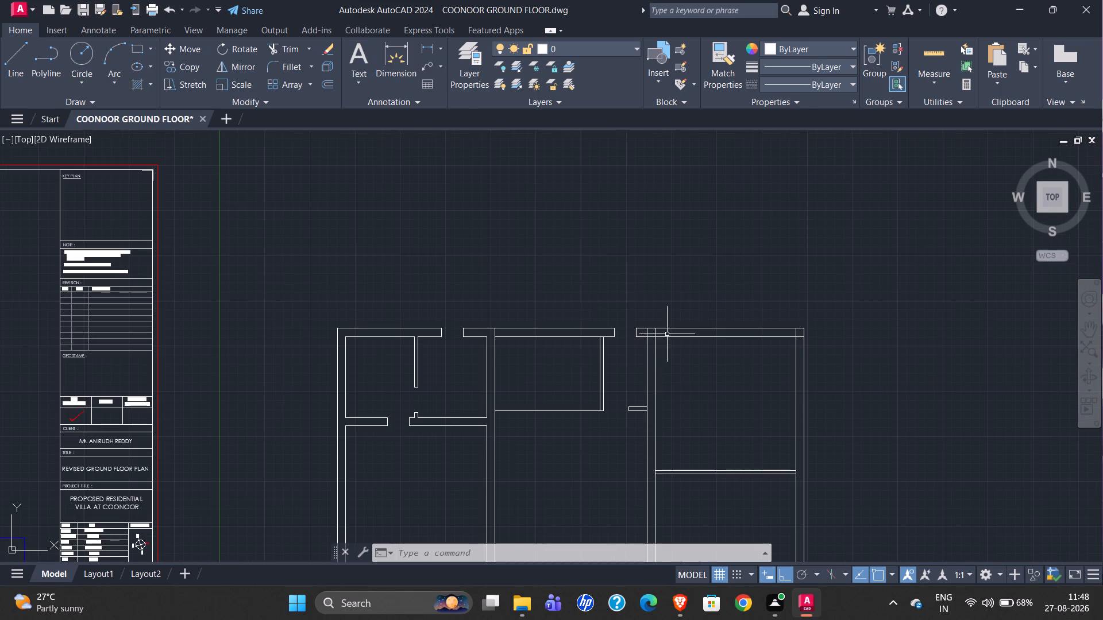
pyautogui.scroll(-1, 570, 247)
pyautogui.scroll(1, 547, 428)
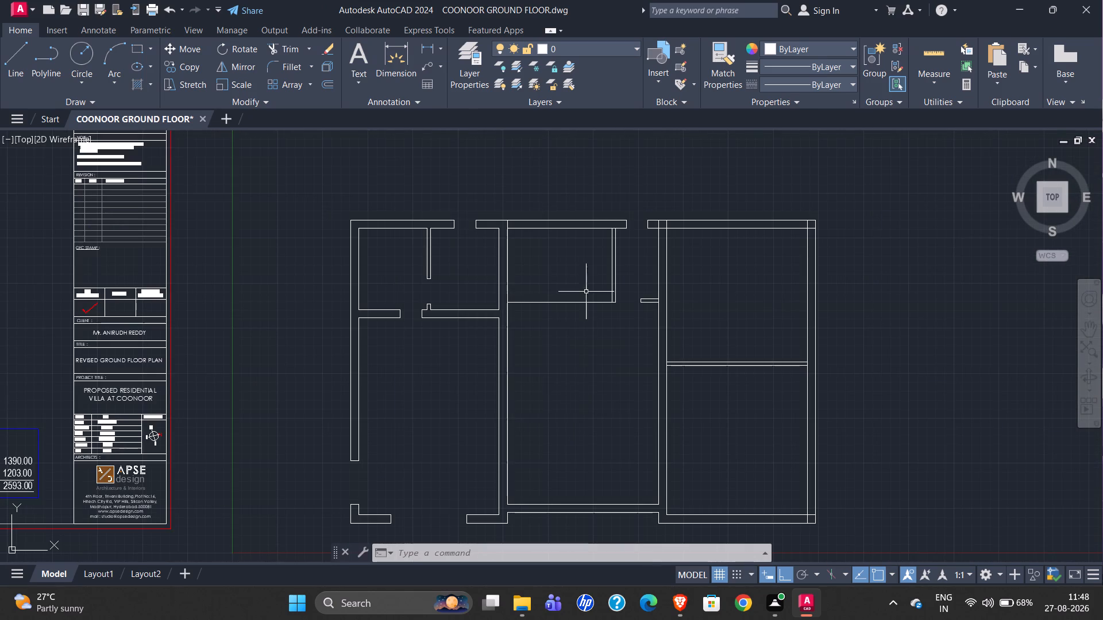
pyautogui.scroll(2, 442, 309)
pyautogui.scroll(-2, 457, 320)
pyautogui.scroll(4, 624, 295)
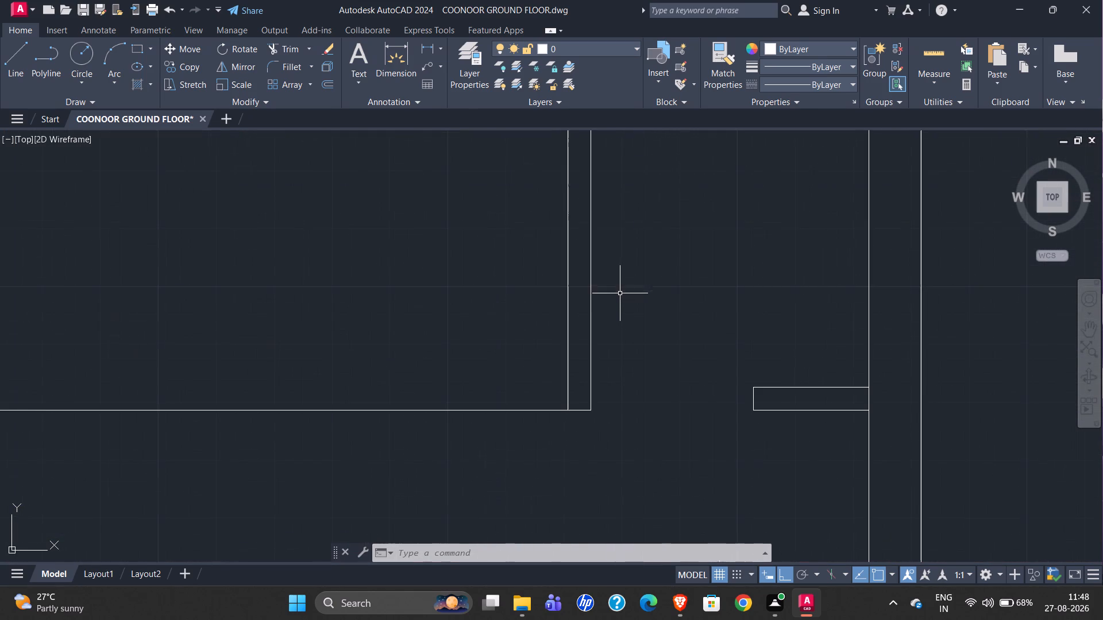
pyautogui.scroll(-2, 519, 359)
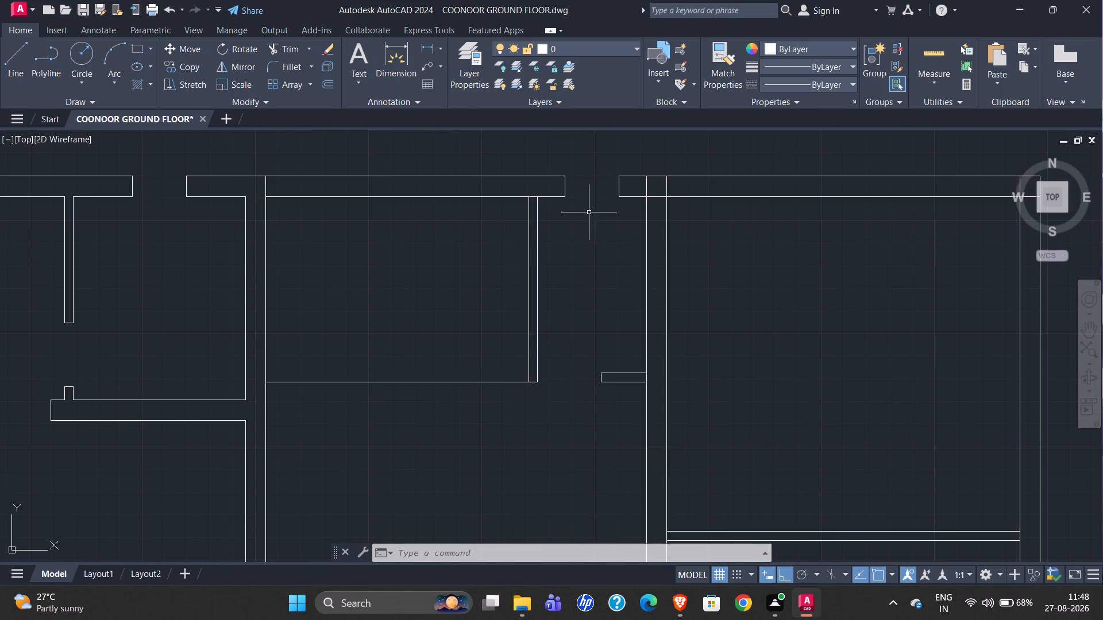
pyautogui.scroll(-2, 446, 272)
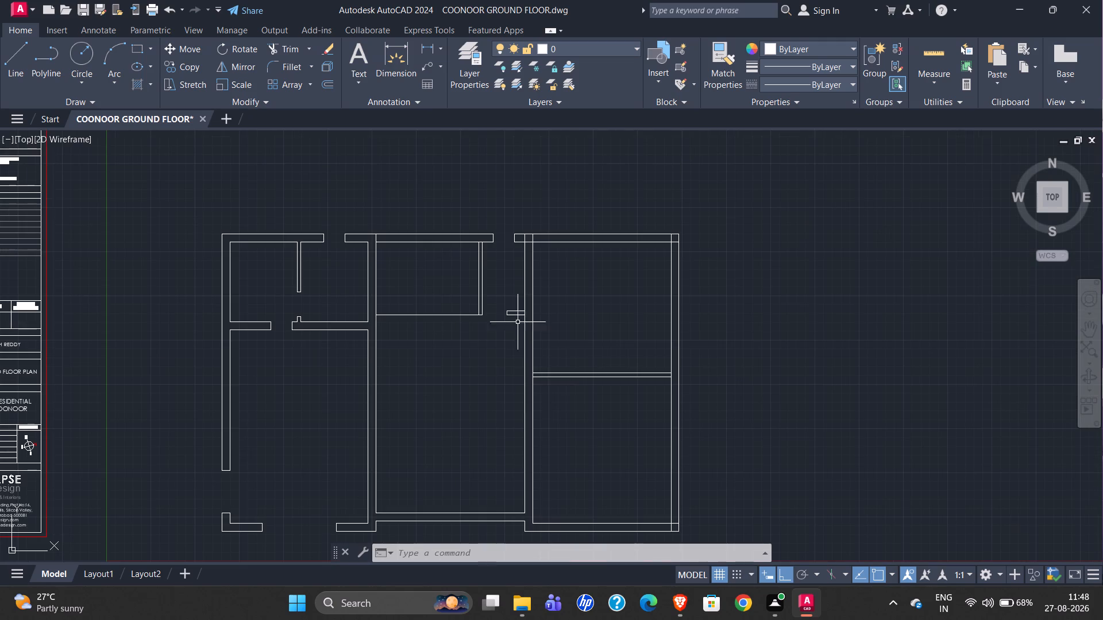
# Examine the original plan's living room front wall, including the double entrance door, its side windows and the wall step at the dining room.
pyautogui.scroll(-1, 701, 262)
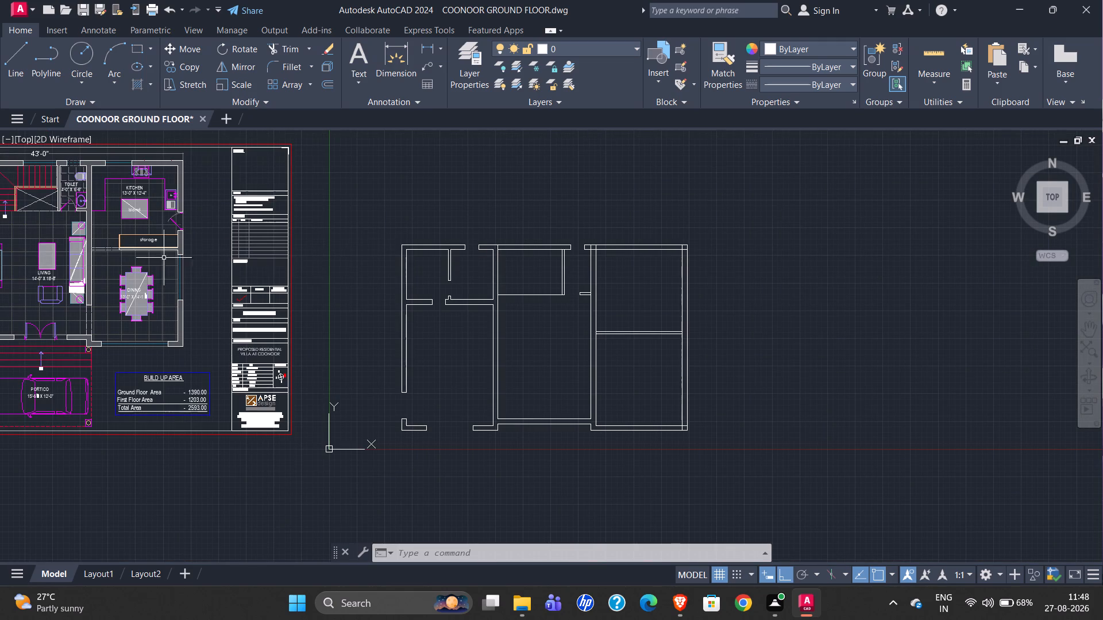
pyautogui.scroll(-1, 442, 289)
pyautogui.scroll(4, 175, 282)
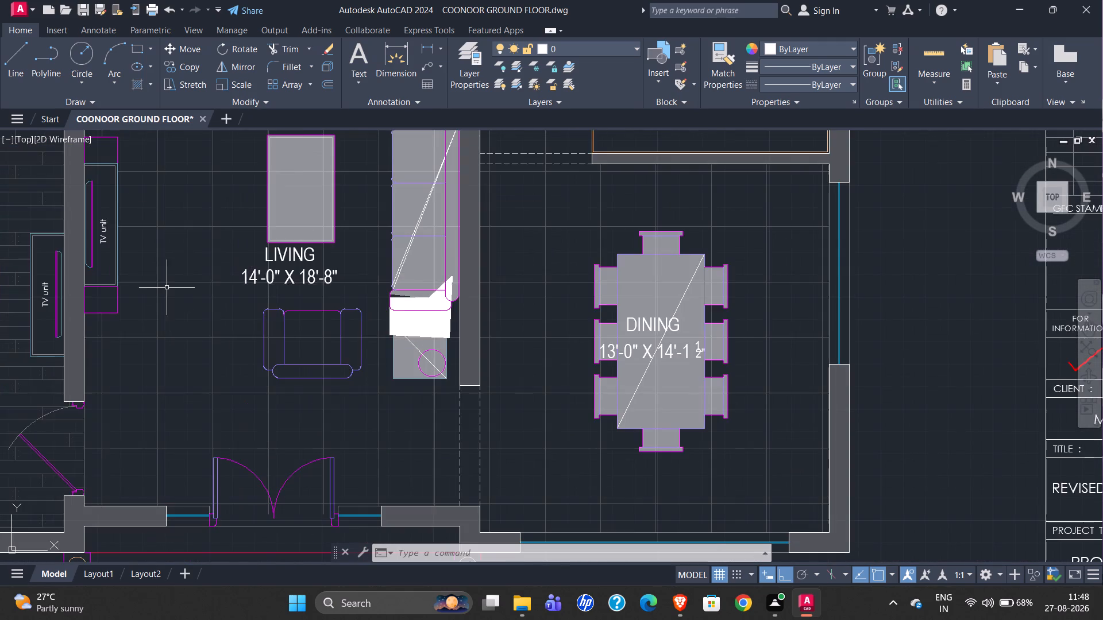
pyautogui.scroll(-3, 165, 288)
pyautogui.scroll(2, 195, 238)
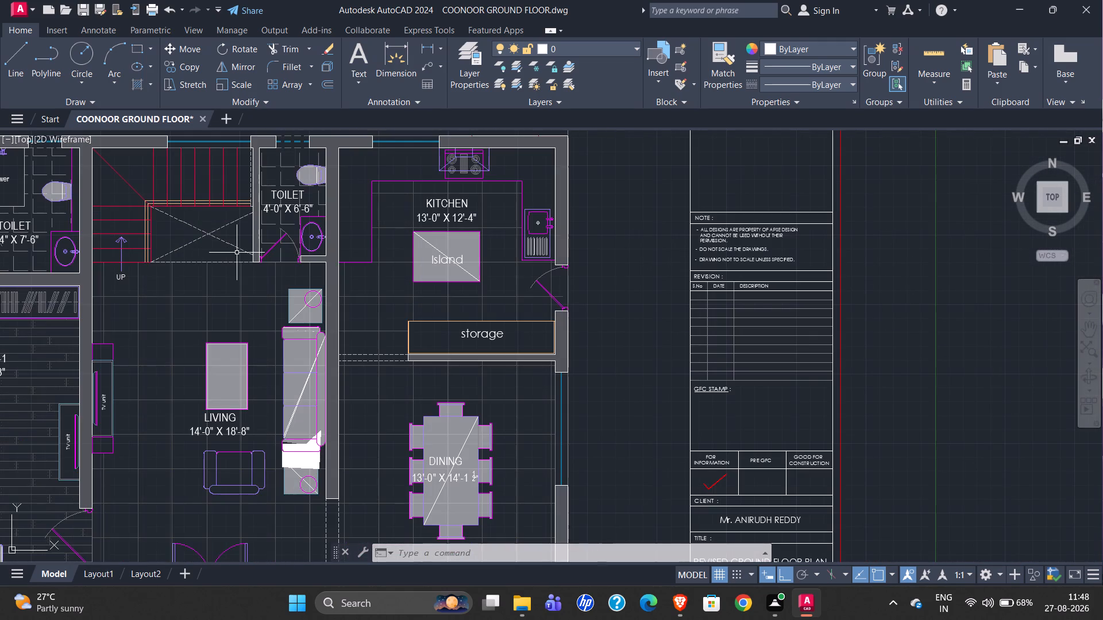
pyautogui.scroll(-1, 250, 277)
pyautogui.scroll(2, 230, 482)
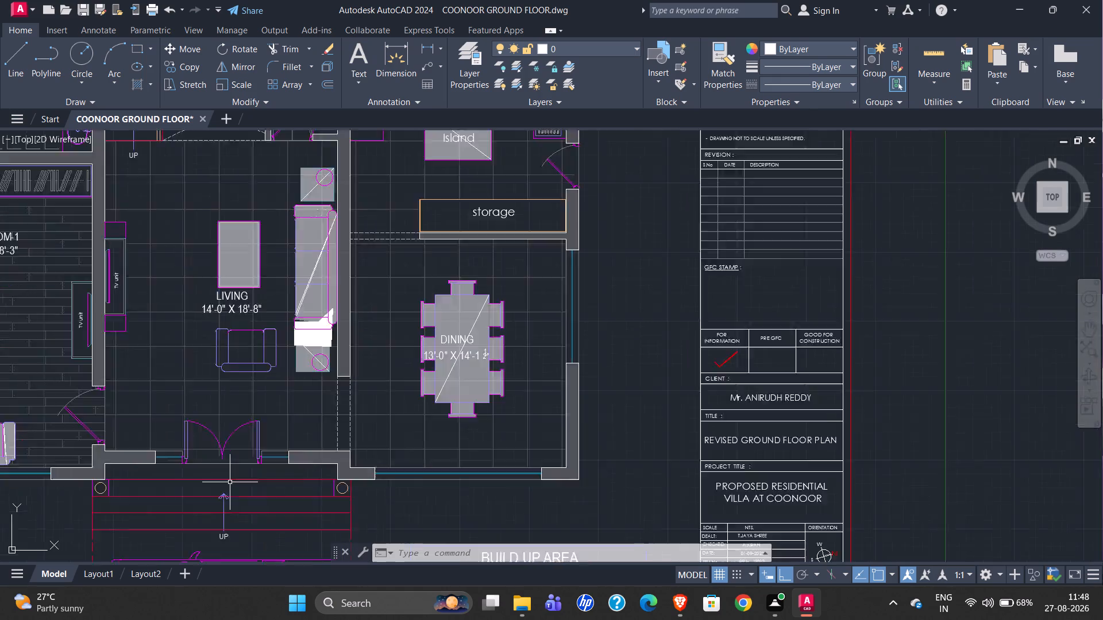
pyautogui.scroll(2, 230, 482)
pyautogui.scroll(-1, 286, 400)
pyautogui.scroll(-1, 400, 402)
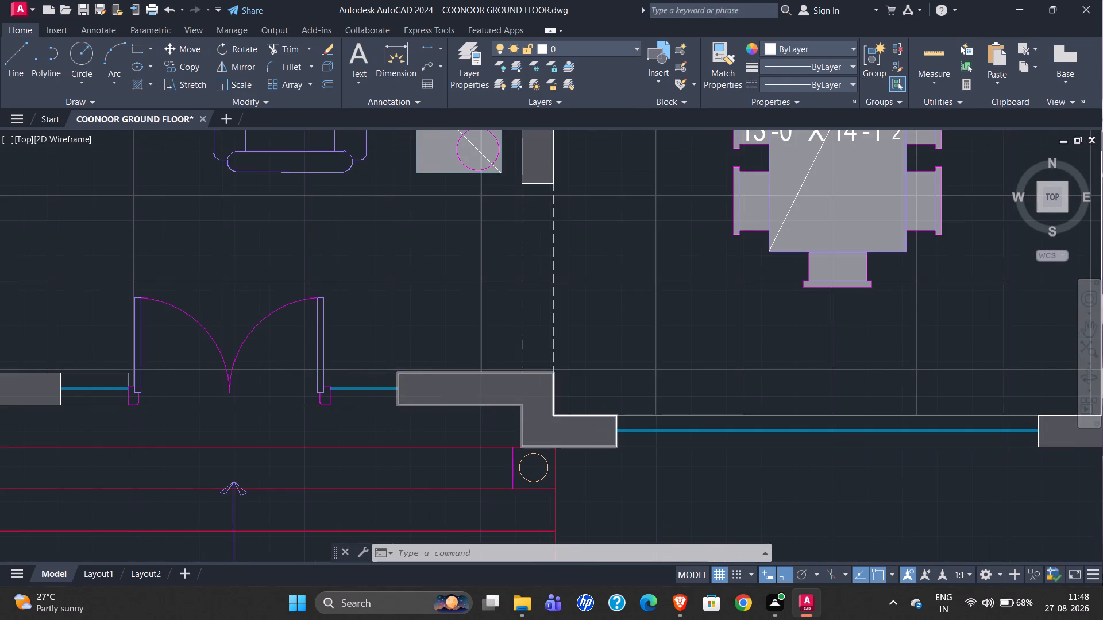
pyautogui.scroll(2, 284, 409)
pyautogui.scroll(-2, 94, 388)
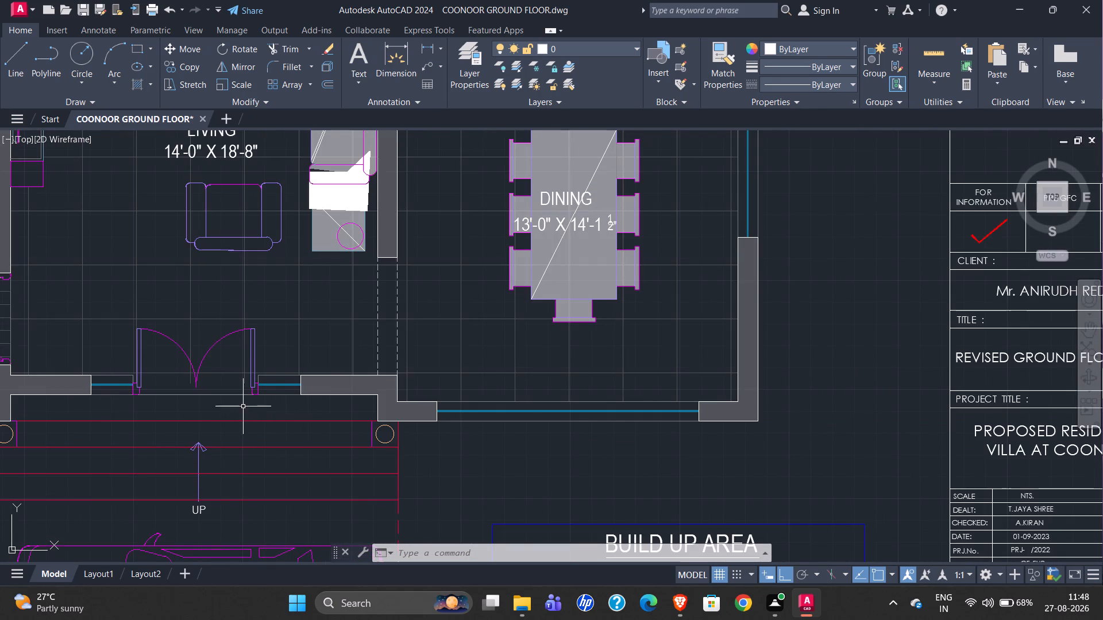
pyautogui.scroll(2, 242, 400)
pyautogui.scroll(-1, 182, 400)
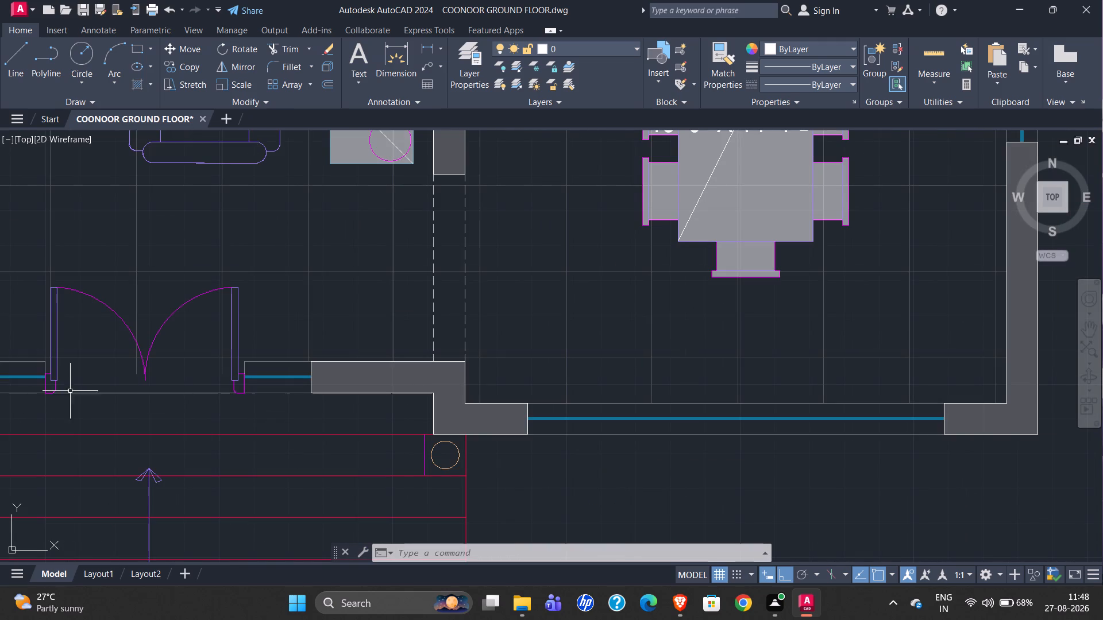
pyautogui.scroll(-1, 202, 376)
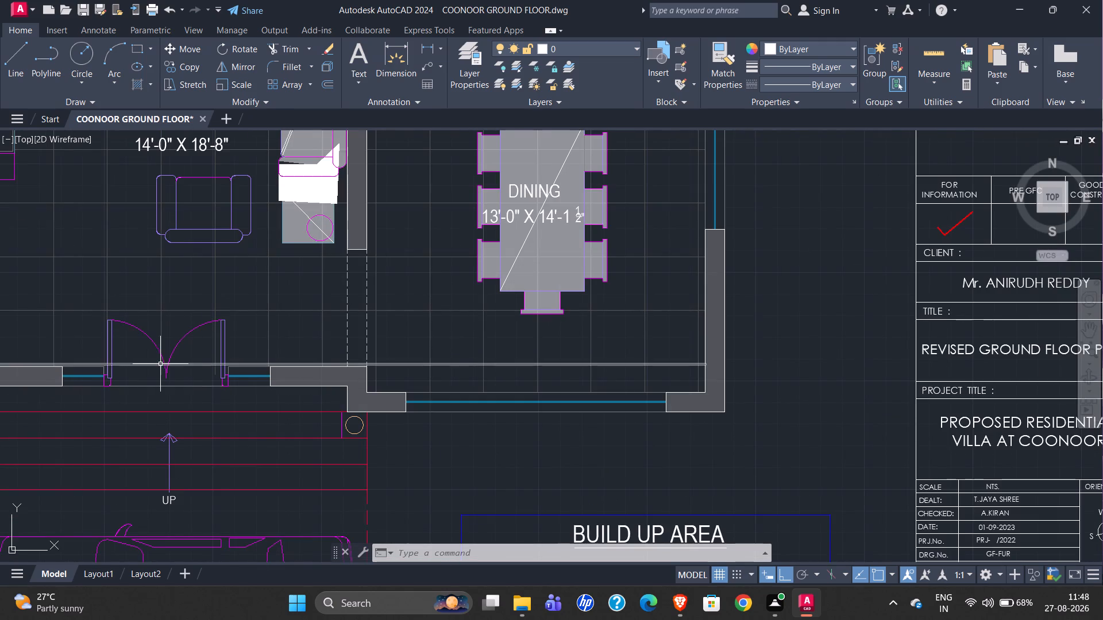
pyautogui.scroll(2, 129, 377)
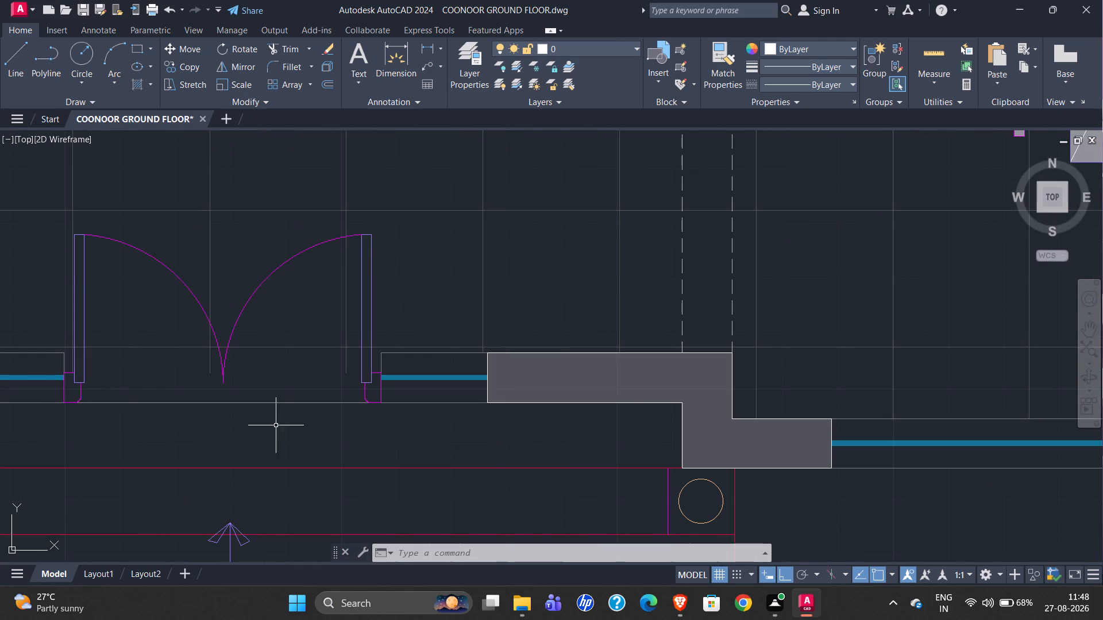
pyautogui.scroll(-1, 234, 316)
pyautogui.scroll(4, 137, 369)
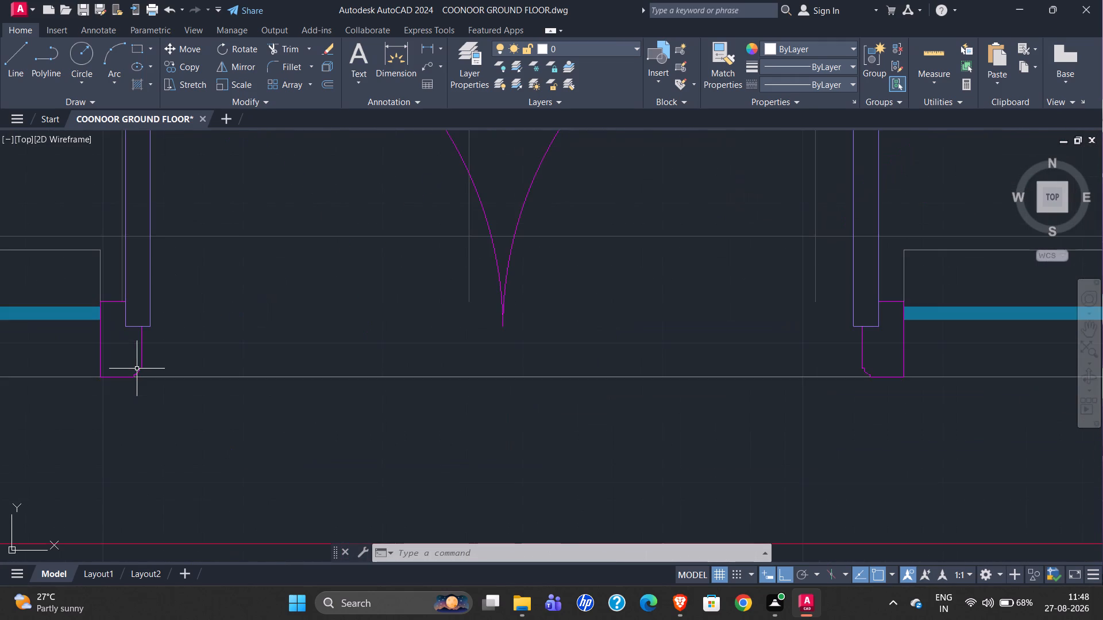
pyautogui.scroll(-2, 93, 410)
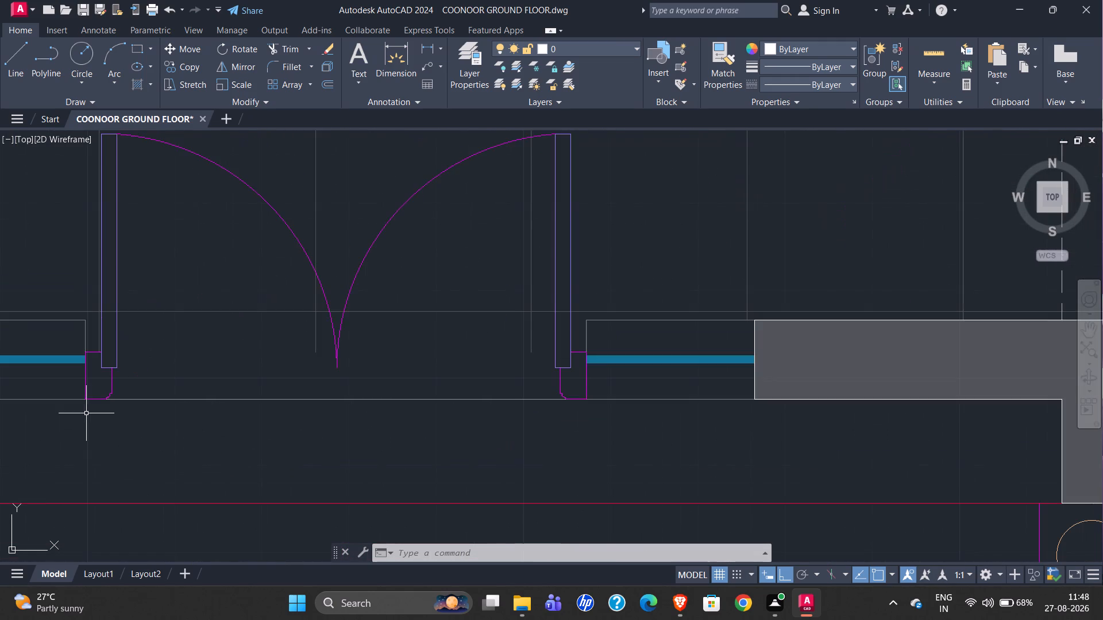
pyautogui.scroll(-1, 86, 414)
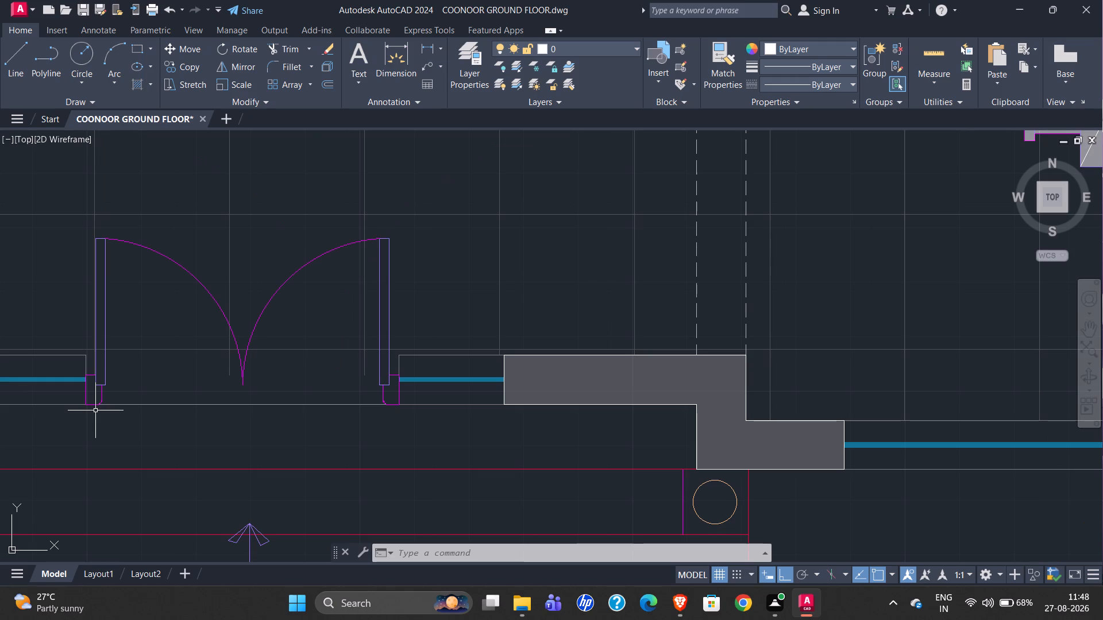
pyautogui.scroll(-3, 86, 406)
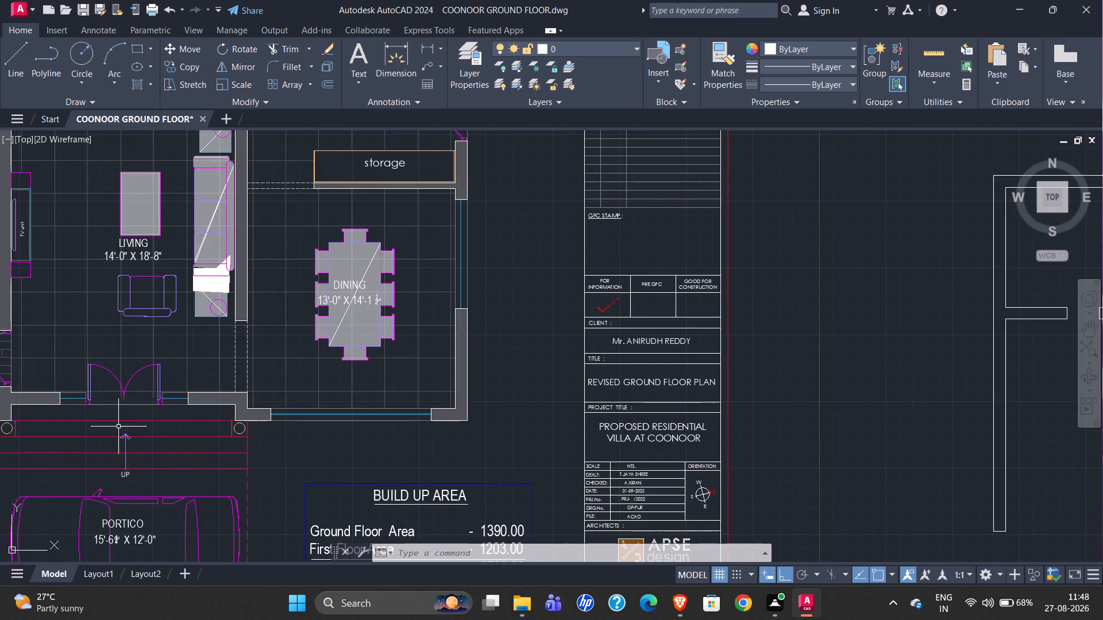
pyautogui.scroll(-1, 0, 388)
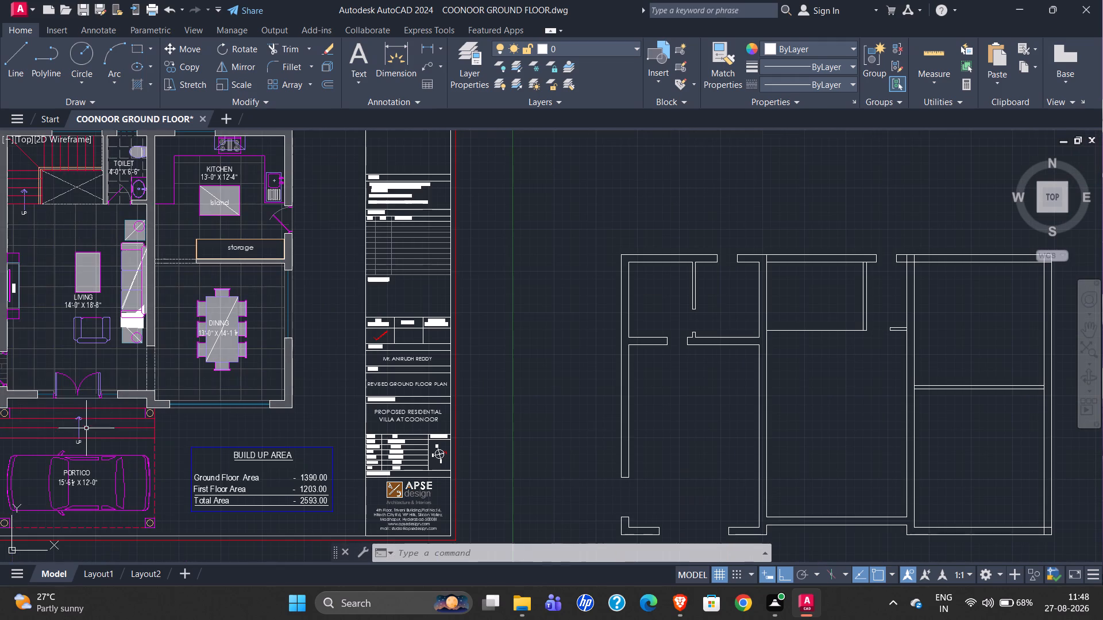
# Examine the entrance double door in the original plan and measure the width of its side window.
pyautogui.scroll(3, 62, 400)
pyautogui.scroll(-1, 122, 393)
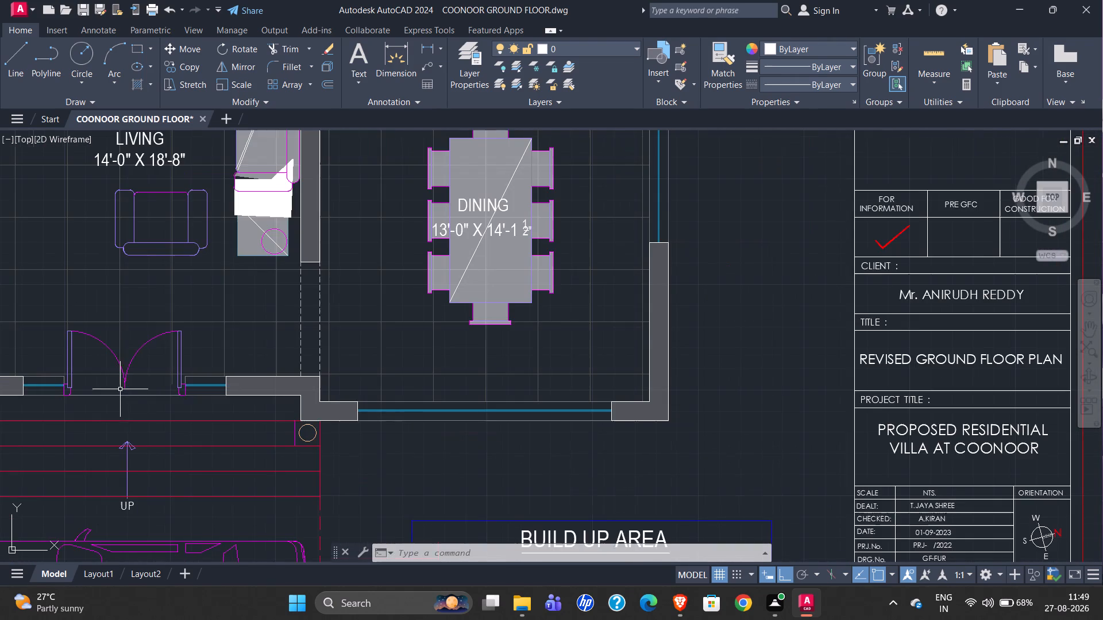
pyautogui.scroll(-1, 114, 386)
pyautogui.scroll(4, 40, 386)
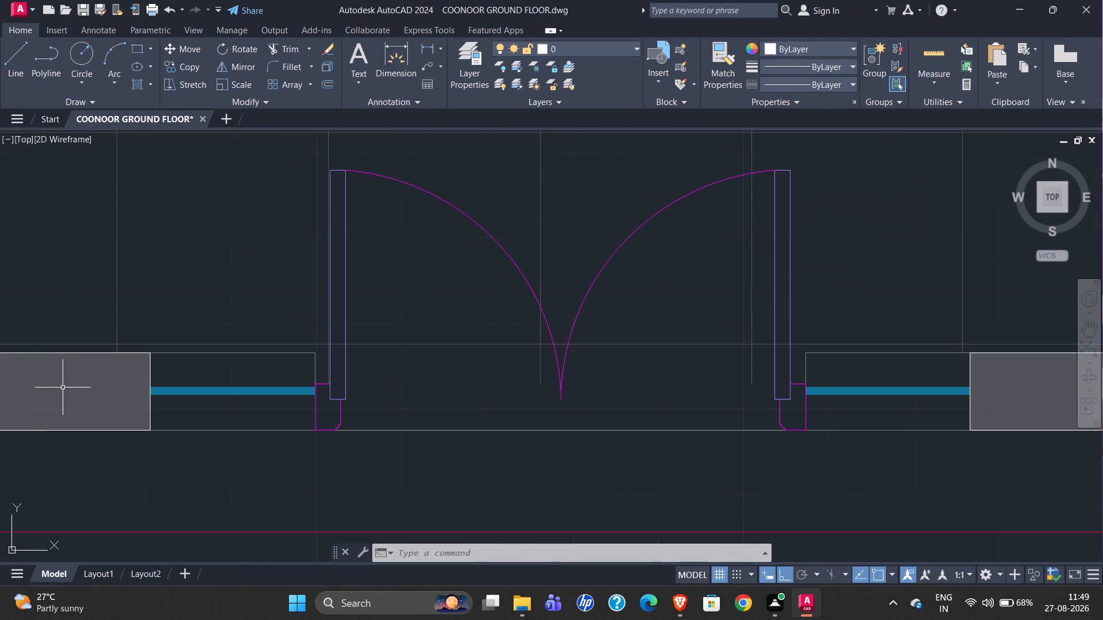
pyautogui.scroll(-2, 64, 380)
pyautogui.scroll(3, 89, 384)
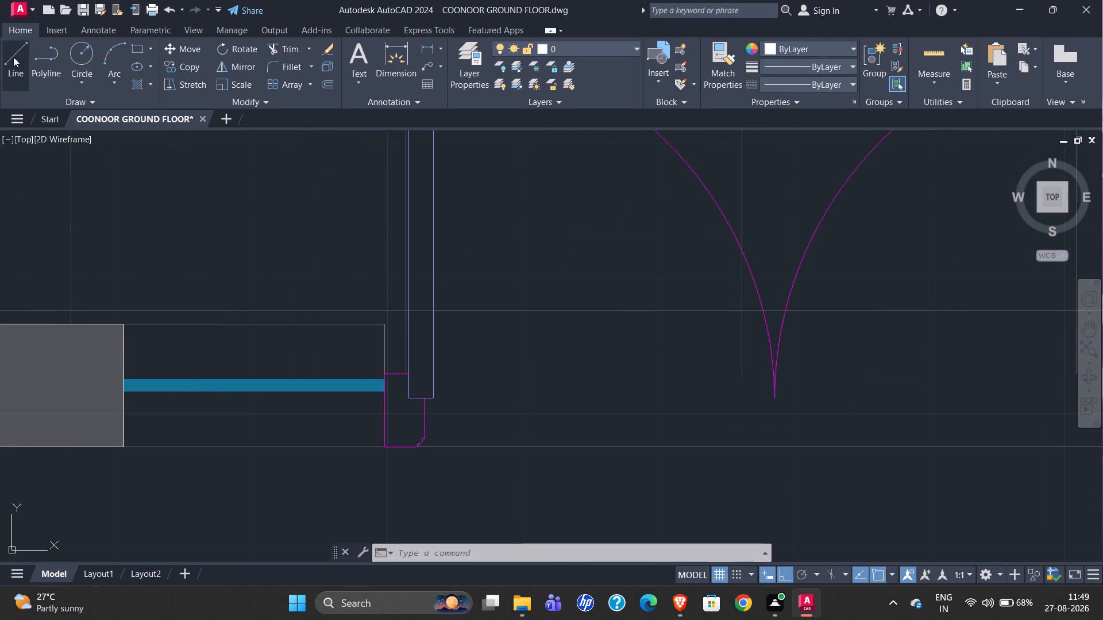
pyautogui.click(14, 61)
pyautogui.click(123, 322)
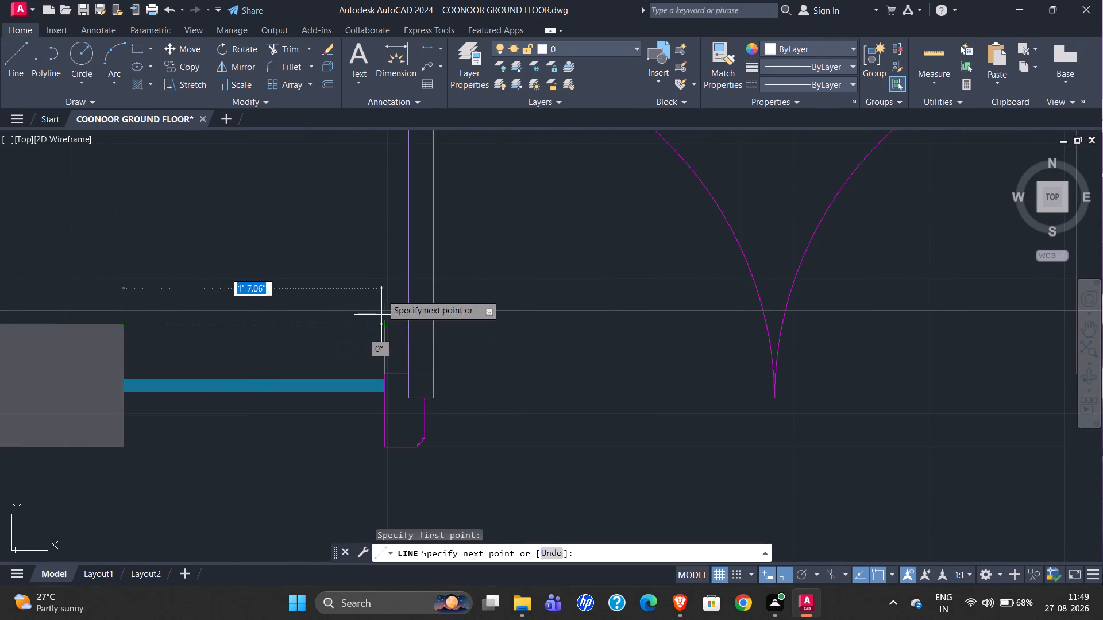
pyautogui.press('Escape')
# Draw a centre line across the redrawn living room front wall, starting midway between the room's two inner corners.
pyautogui.scroll(-6, 139, 262)
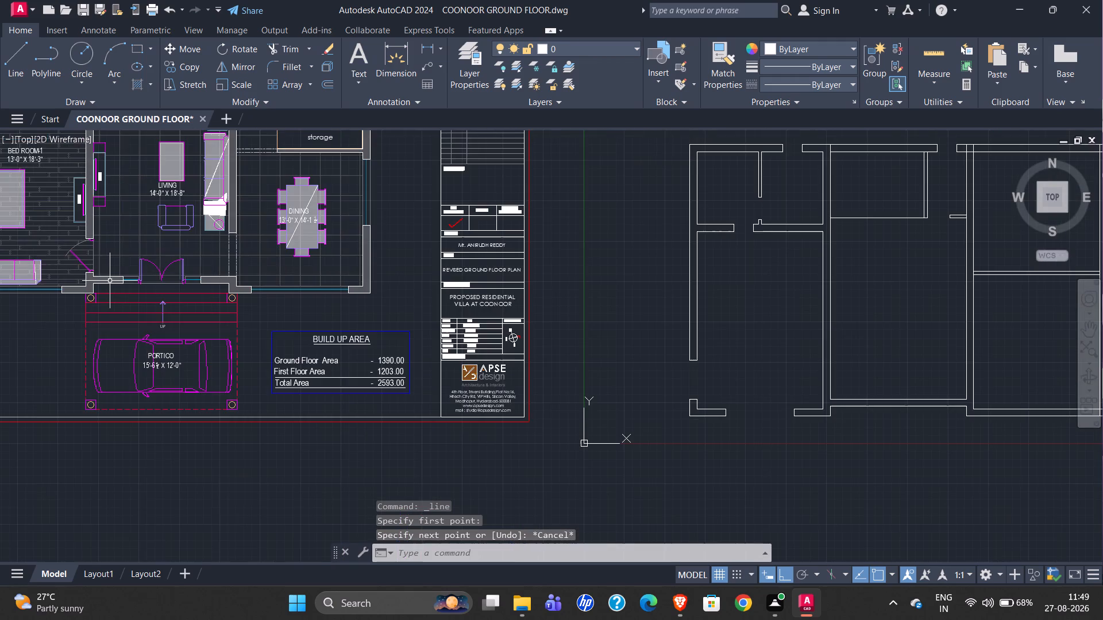
pyautogui.scroll(-1, 113, 285)
pyautogui.scroll(4, 639, 323)
pyautogui.scroll(-1, 537, 268)
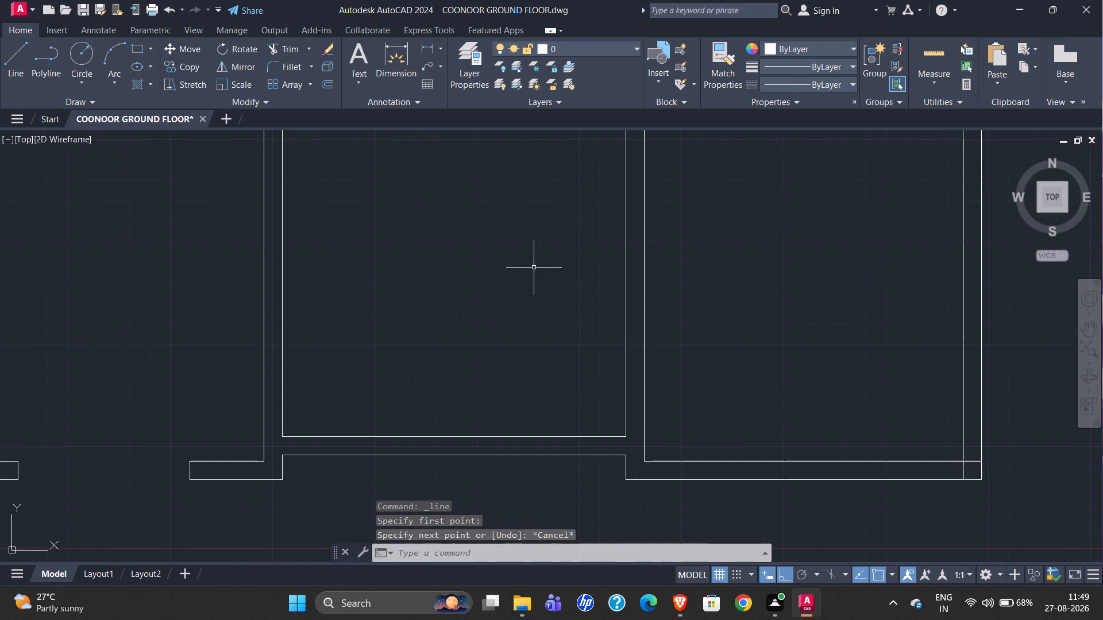
pyautogui.scroll(1, 447, 485)
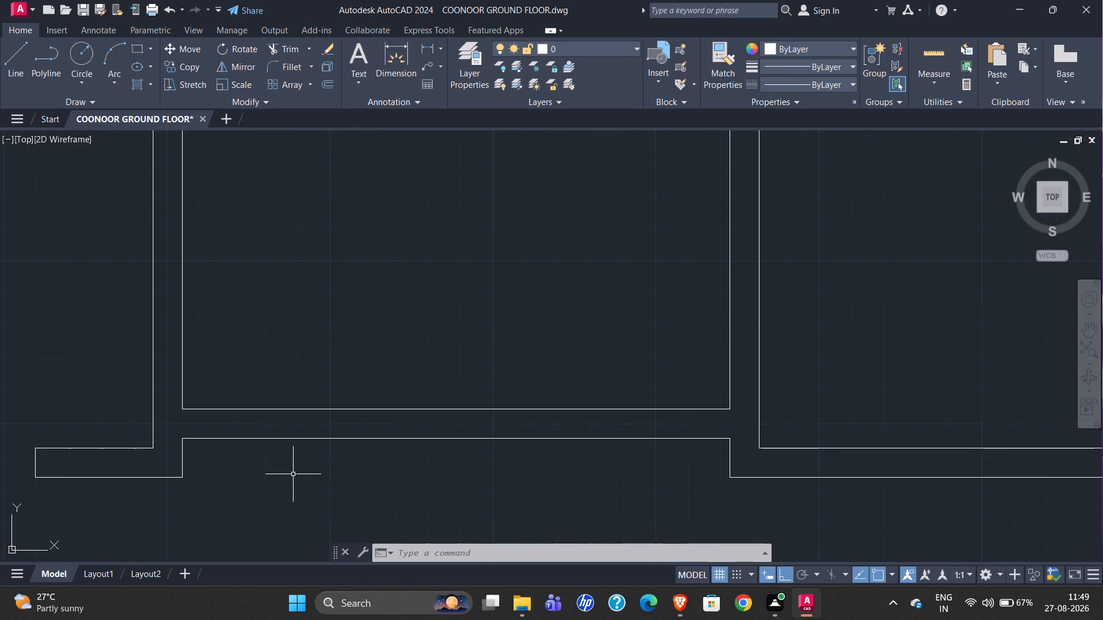
pyautogui.click(5, 52)
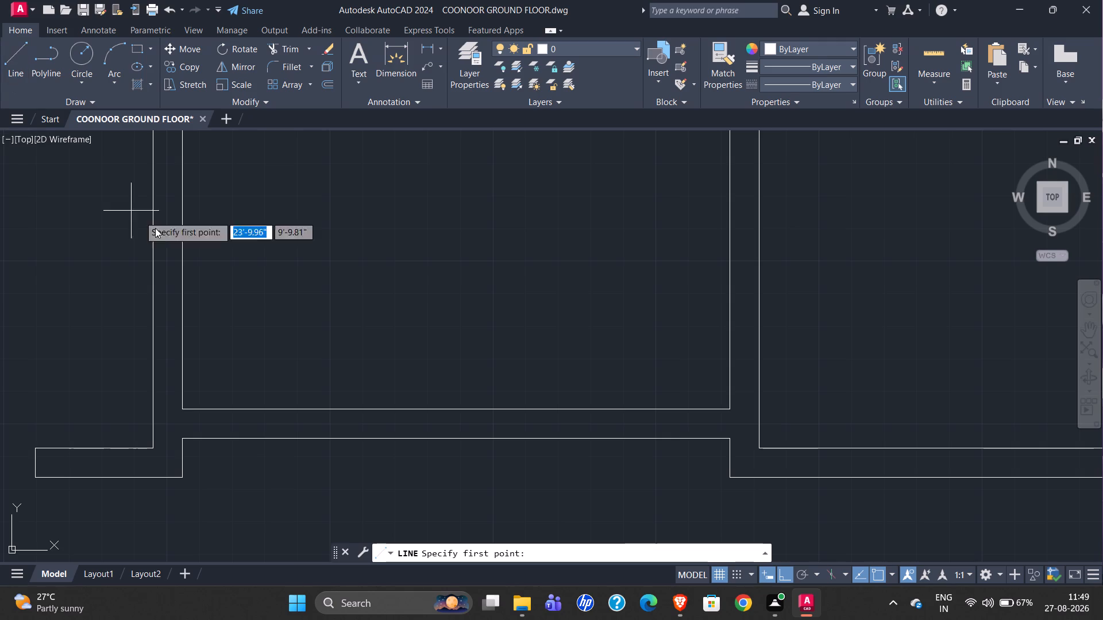
pyautogui.press('m')
pyautogui.write('2P')
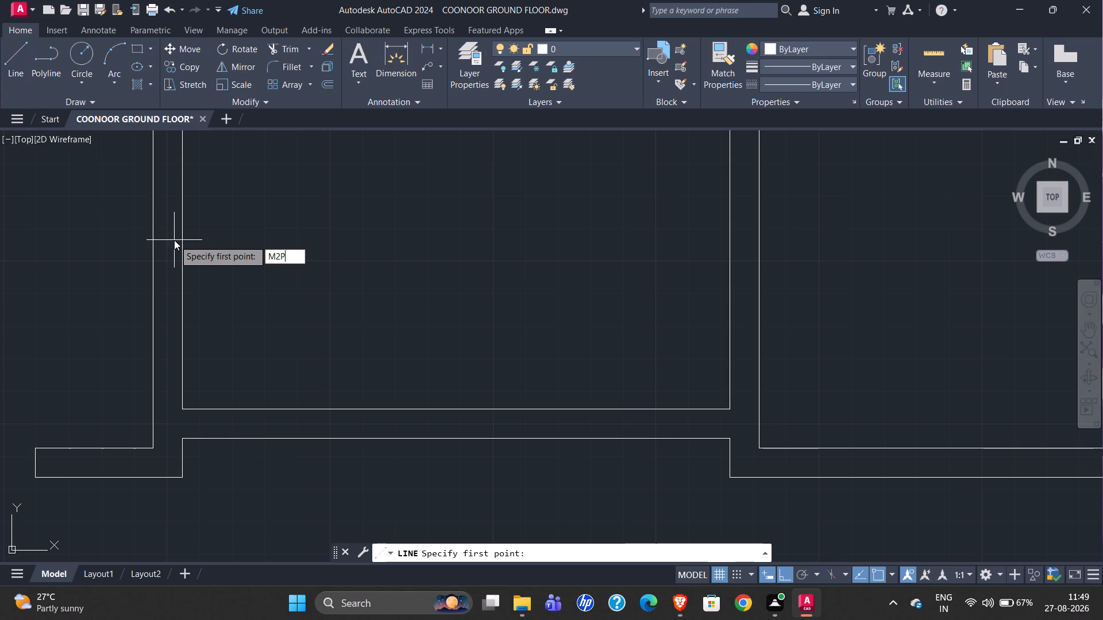
pyautogui.press('Return')
pyautogui.click(179, 408)
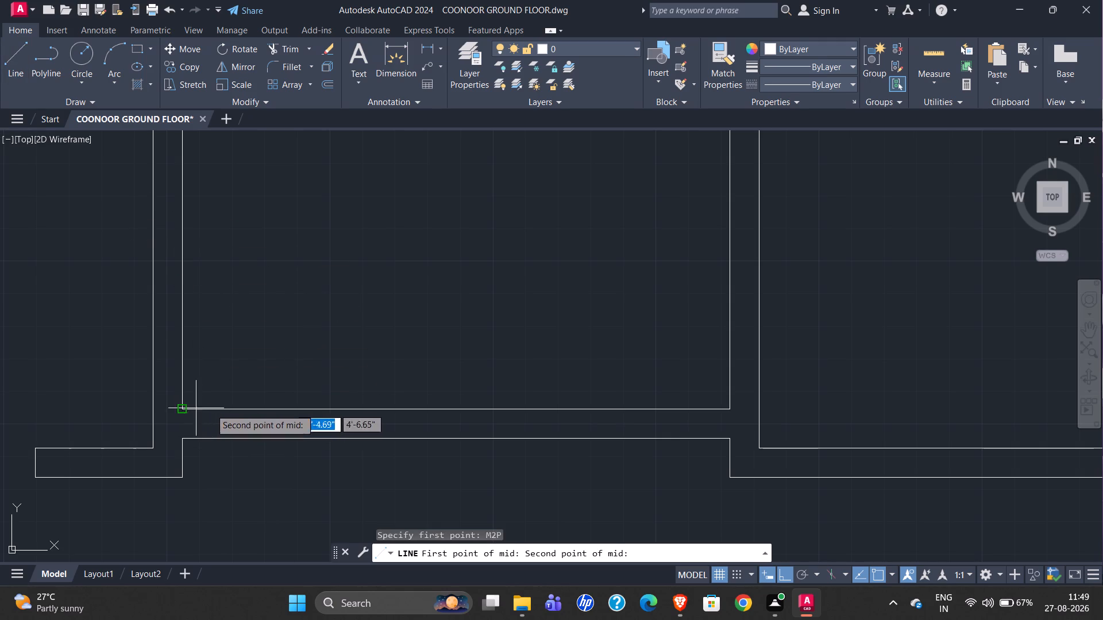
pyautogui.click(732, 406)
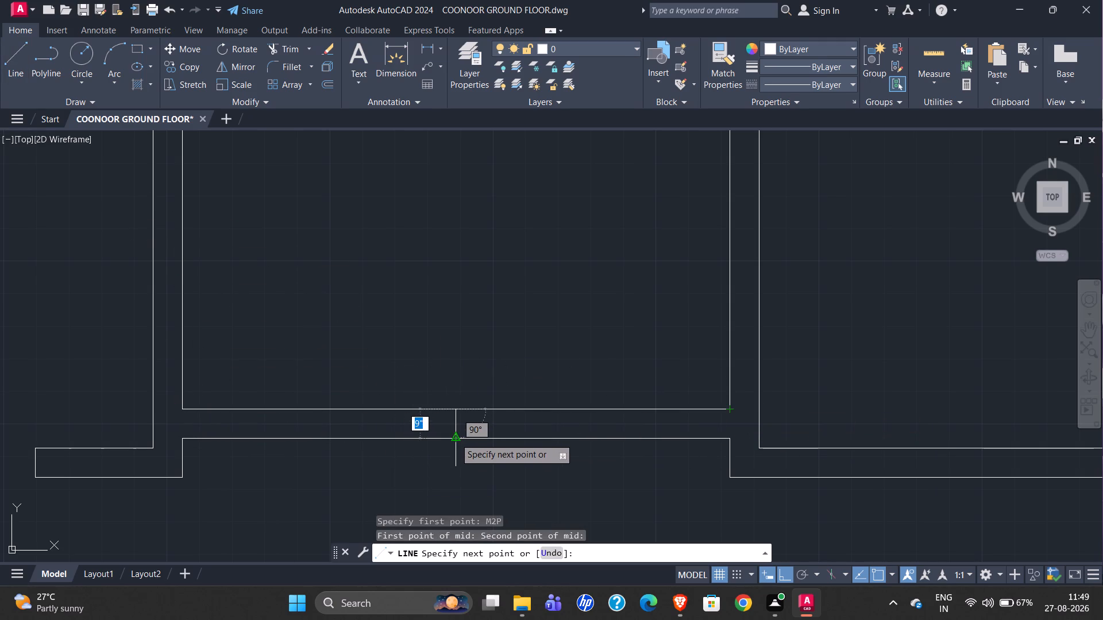
pyautogui.click(455, 438)
pyautogui.press('Escape')
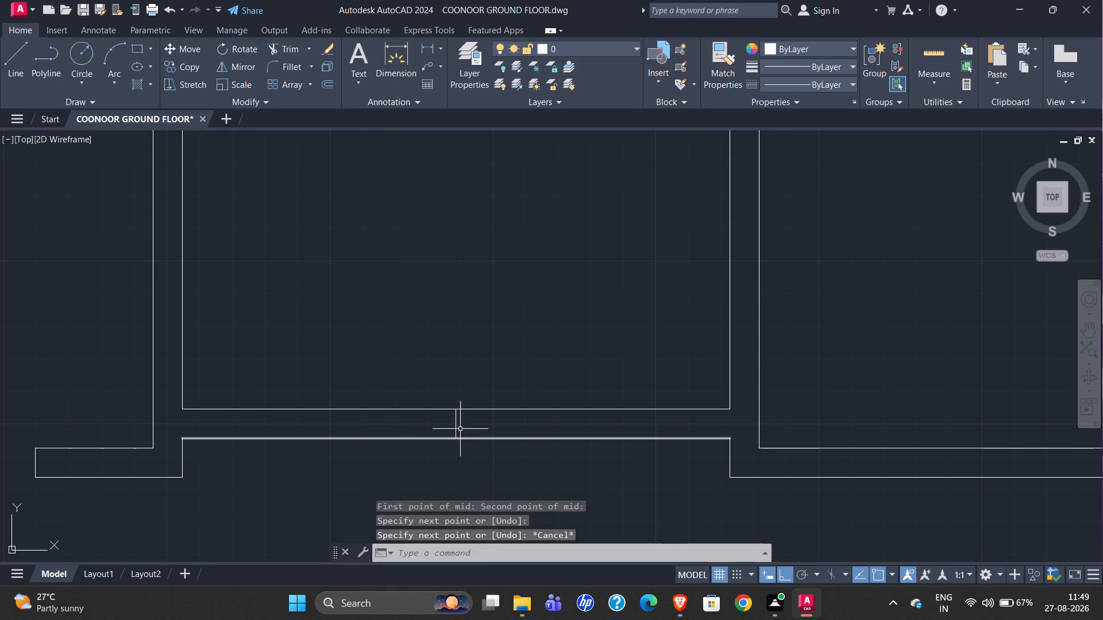
# Offset the centre line 2'2" to both sides to mark the entrance door jambs.
pyautogui.click(456, 422)
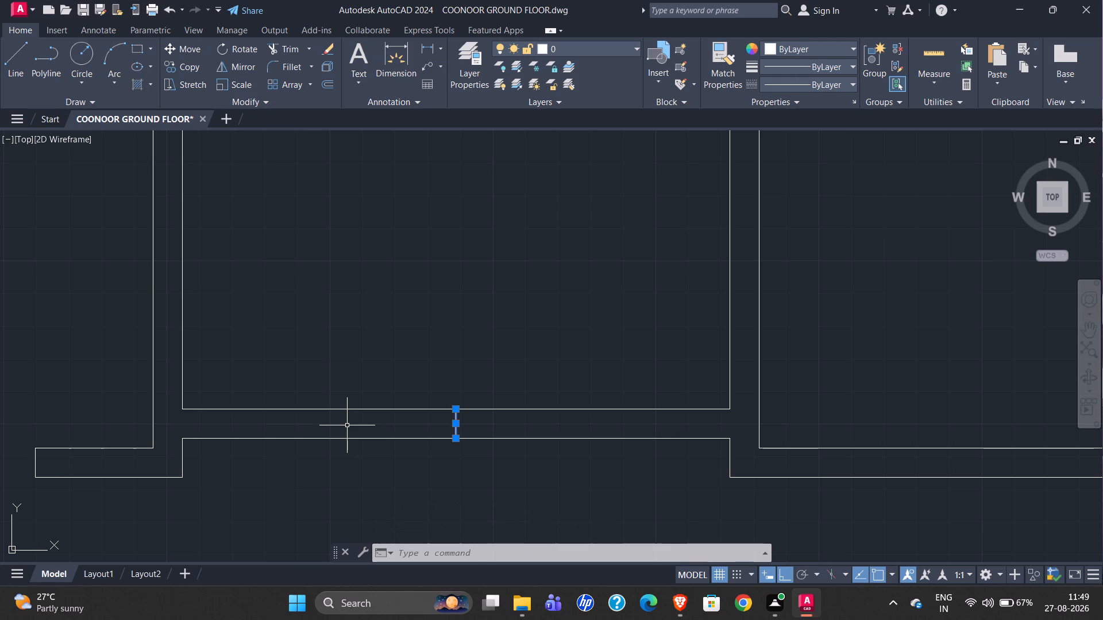
pyautogui.press('o')
pyautogui.press('Return')
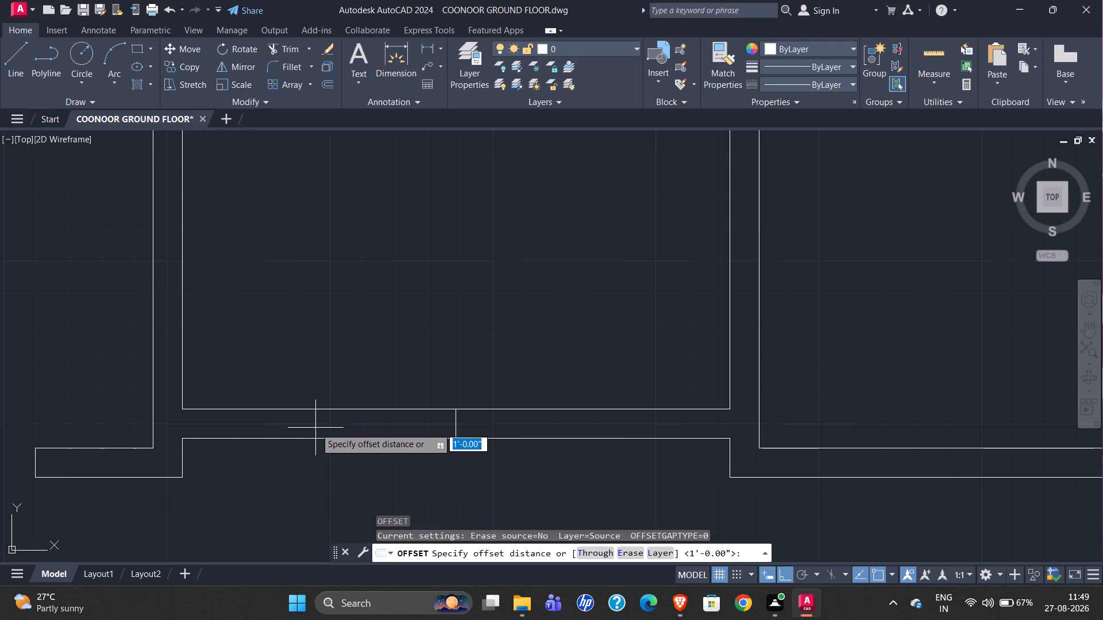
pyautogui.write("2'2")
pyautogui.hotkey('shift', '"')
pyautogui.press('Return')
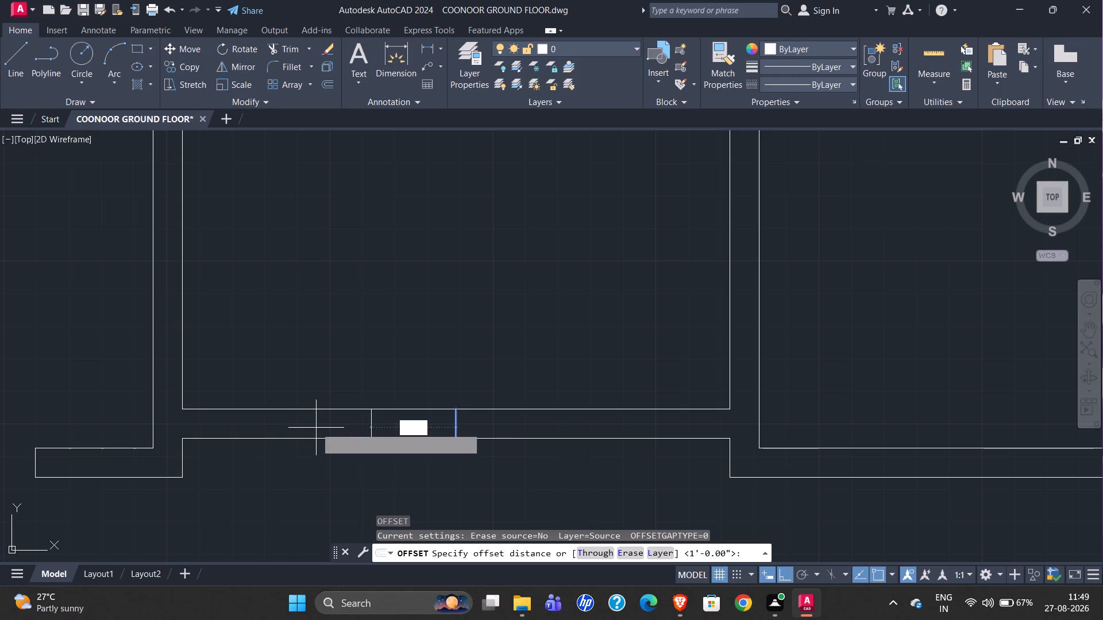
pyautogui.click(315, 427)
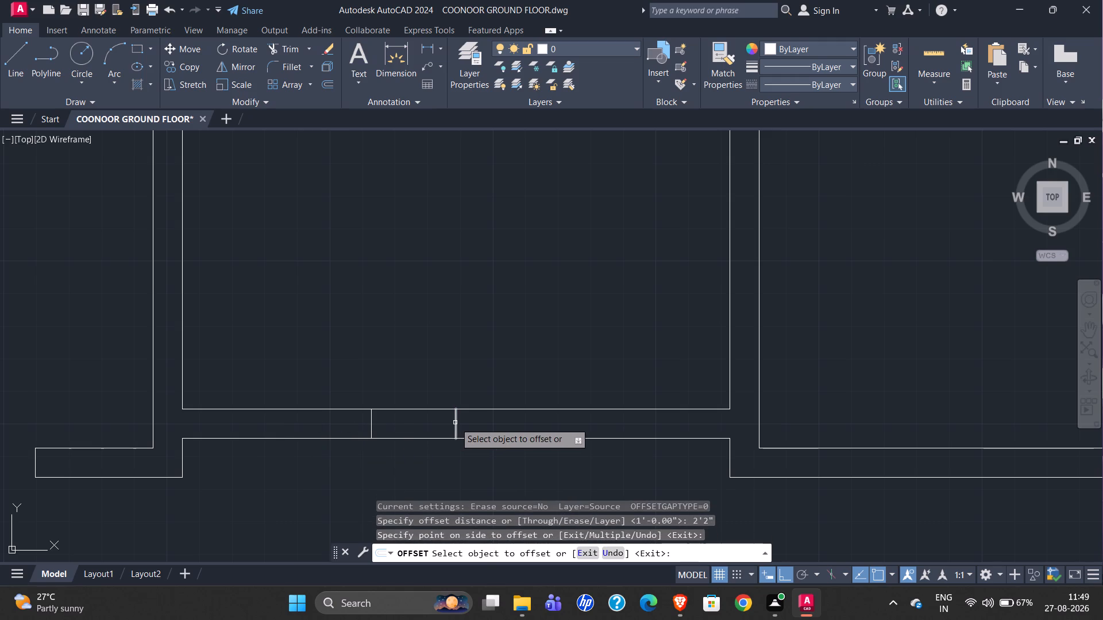
pyautogui.click(455, 423)
pyautogui.click(560, 422)
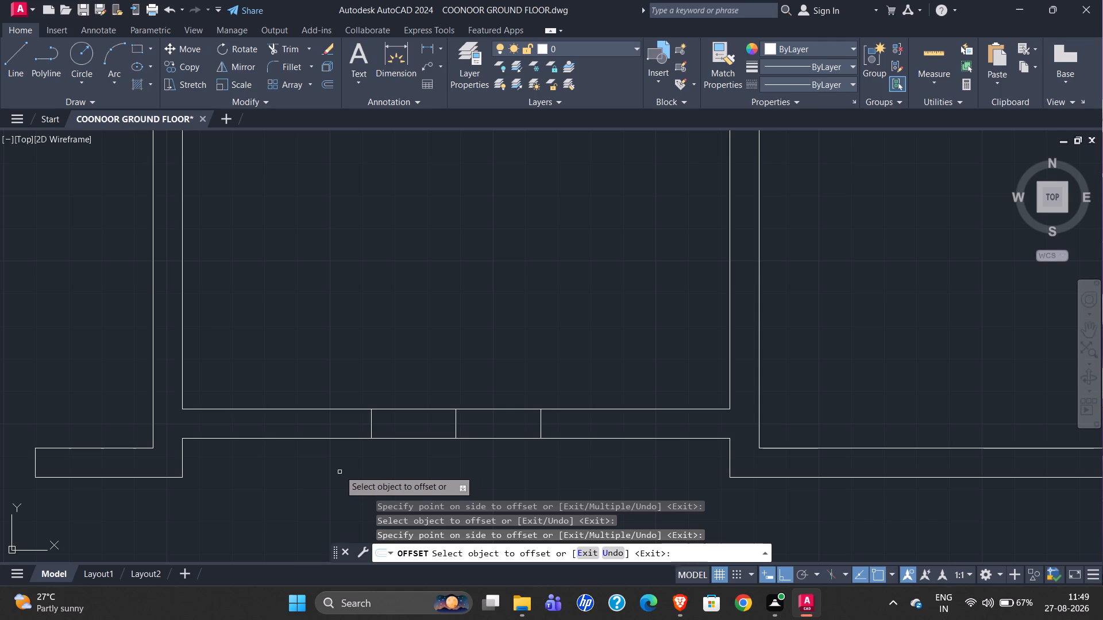
# Offset each entrance door jamb 1'6" outward to mark the outer edges of the two side windows.
pyautogui.click(369, 426)
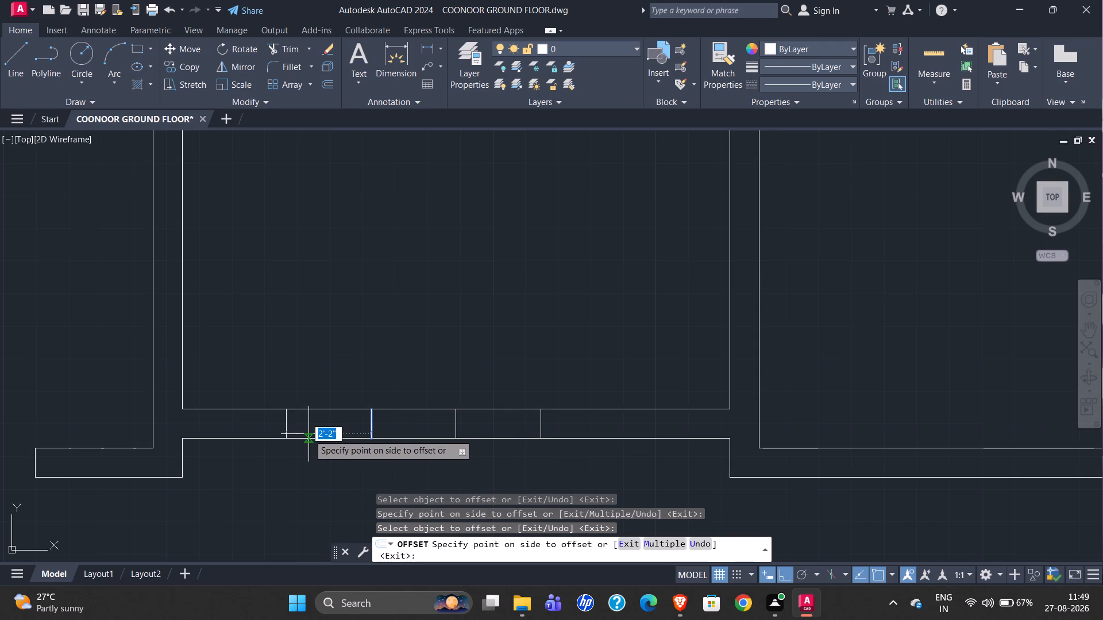
pyautogui.write("1'")
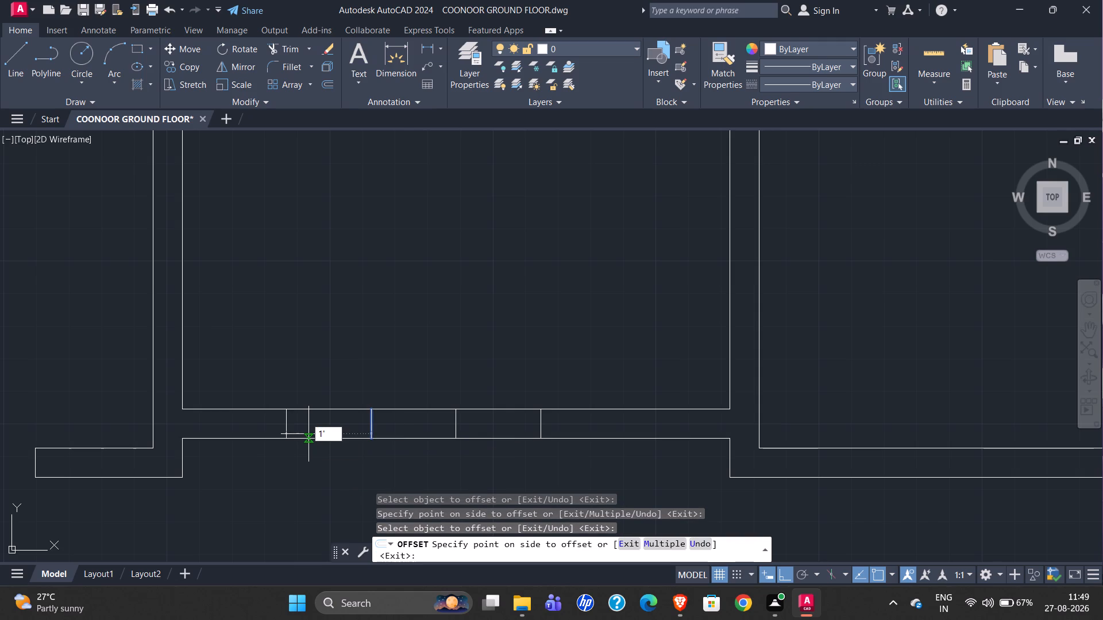
pyautogui.write('6"')
pyautogui.press('Return')
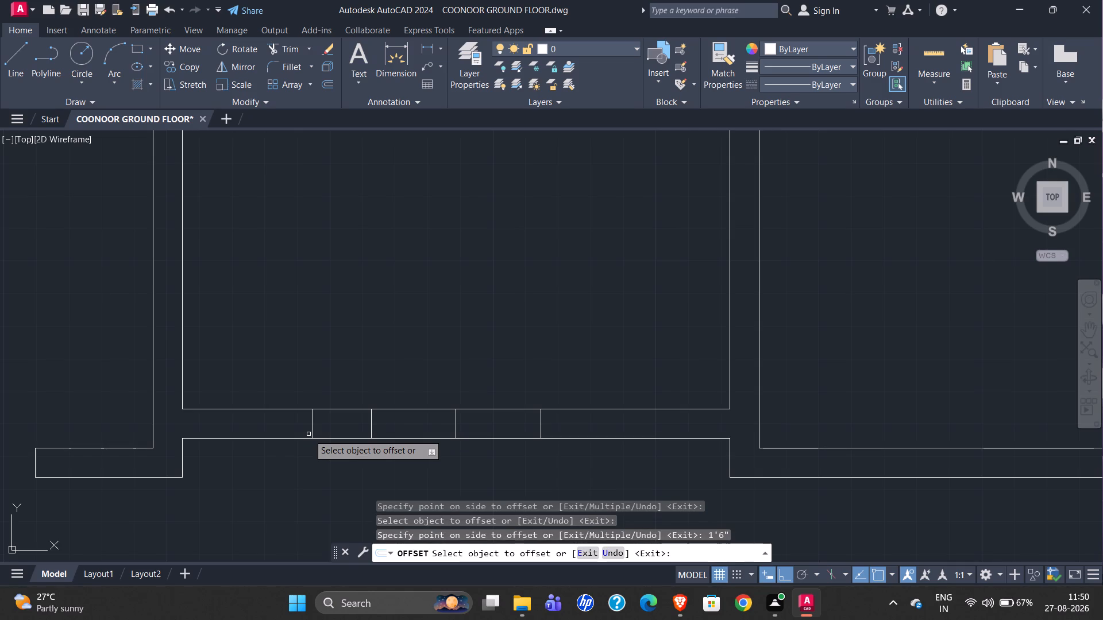
pyautogui.click(541, 422)
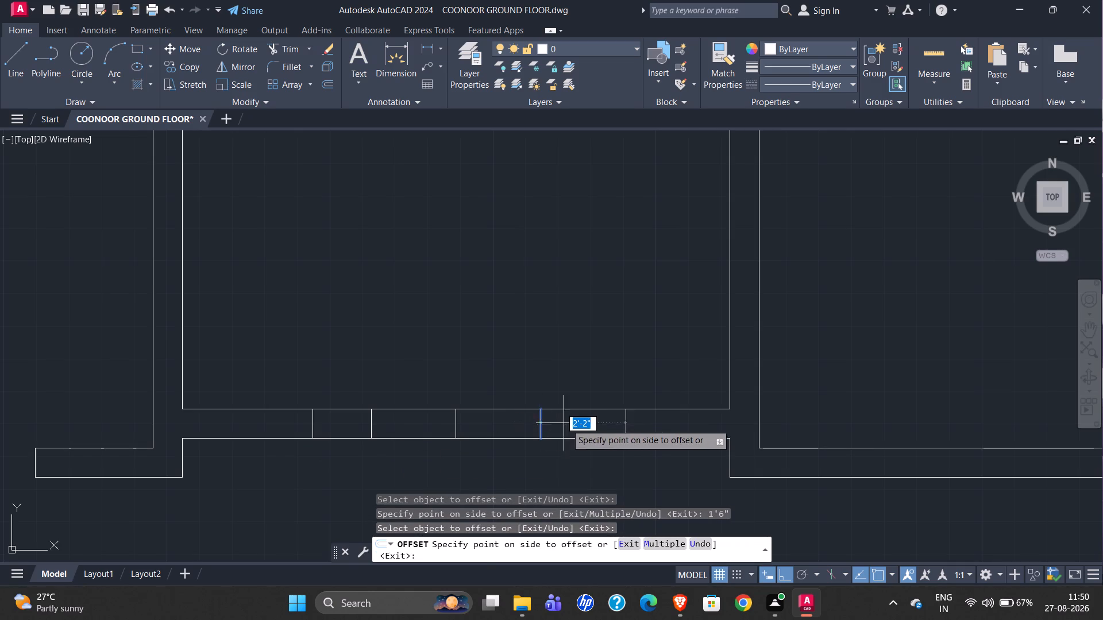
pyautogui.write('1\'6"')
pyautogui.press('Return')
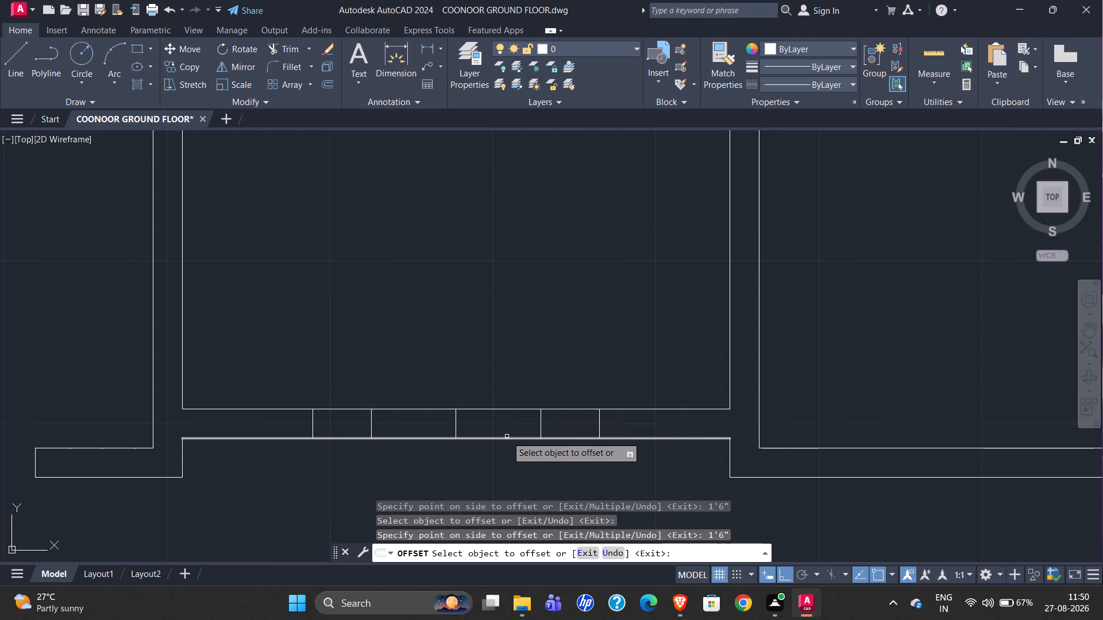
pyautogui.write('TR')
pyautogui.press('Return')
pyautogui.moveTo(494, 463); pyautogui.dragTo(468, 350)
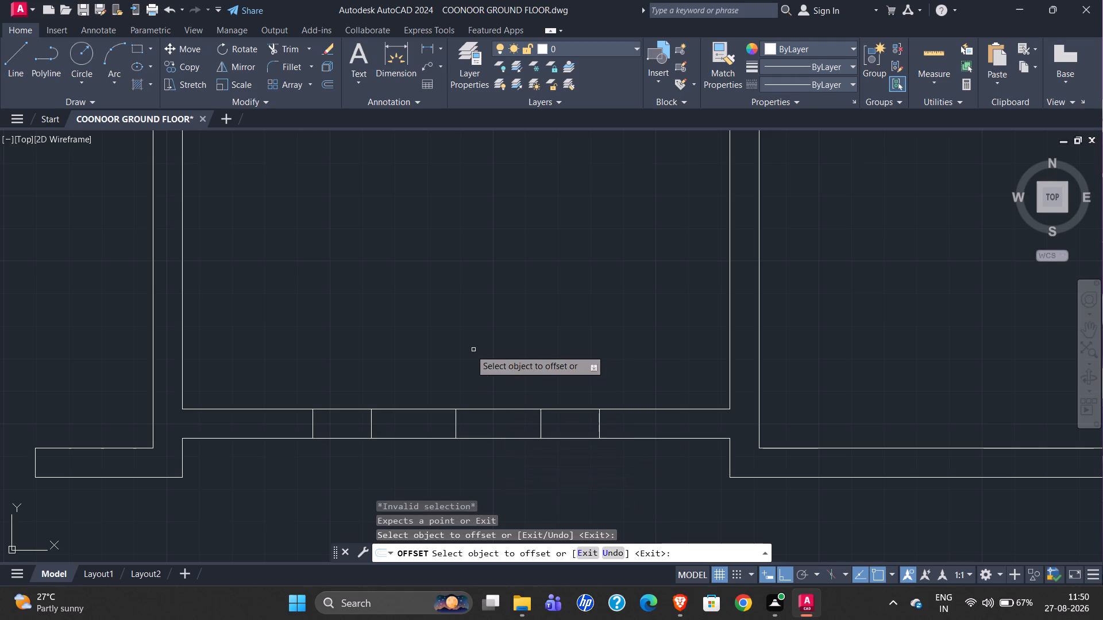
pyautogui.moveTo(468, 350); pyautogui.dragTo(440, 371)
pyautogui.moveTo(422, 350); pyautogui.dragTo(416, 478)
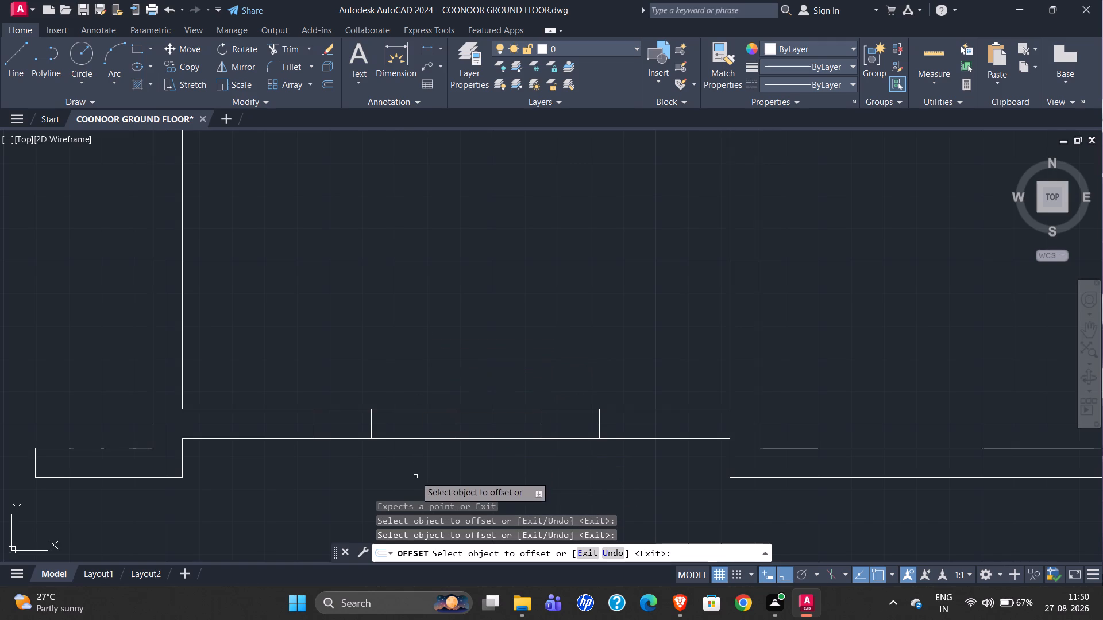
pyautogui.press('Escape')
# Trim both front wall faces across the entrance door and its two side windows and remove the centre line, keeping the door jamb lines.
pyautogui.write('TR')
pyautogui.press('Return')
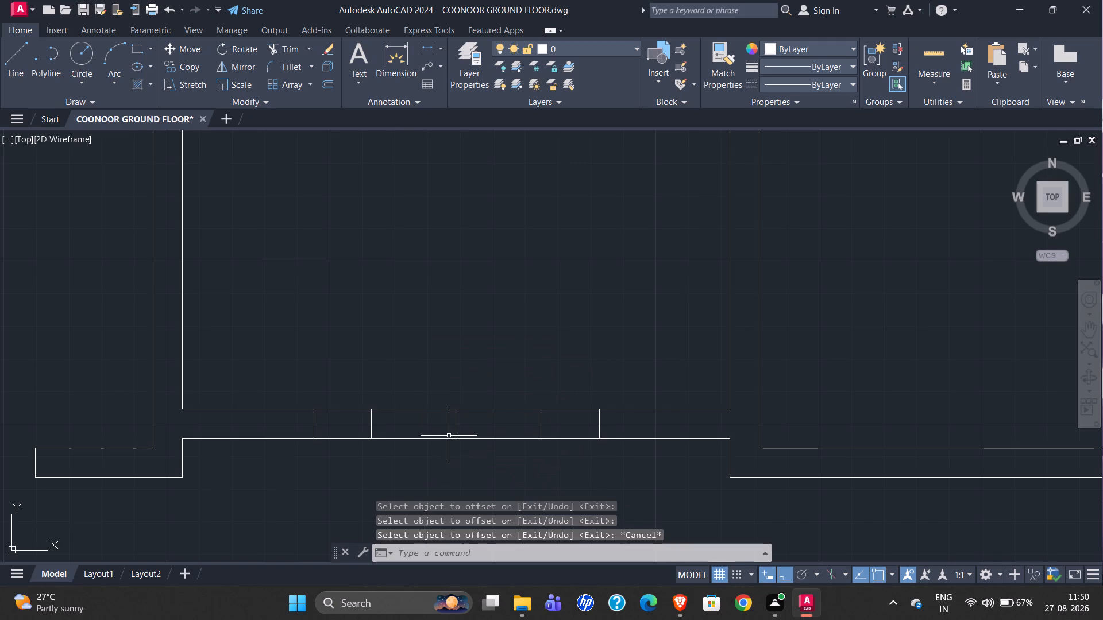
pyautogui.moveTo(439, 476); pyautogui.dragTo(455, 415)
pyautogui.moveTo(329, 464); pyautogui.dragTo(337, 490)
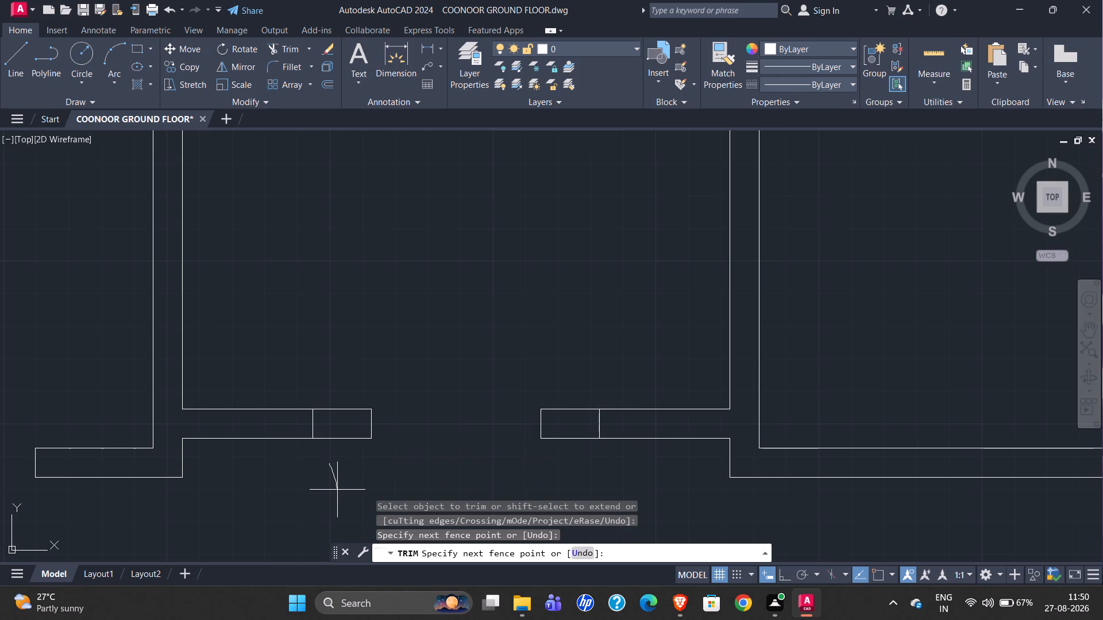
pyautogui.moveTo(337, 490); pyautogui.dragTo(567, 354)
pyautogui.moveTo(567, 354); pyautogui.dragTo(564, 509)
# Trim the overlapping lines where the staircase's side wall, the toilet partition and the kitchen wall's toilet-side face meet the redrawn rear wall.
pyautogui.scroll(-2, 315, 265)
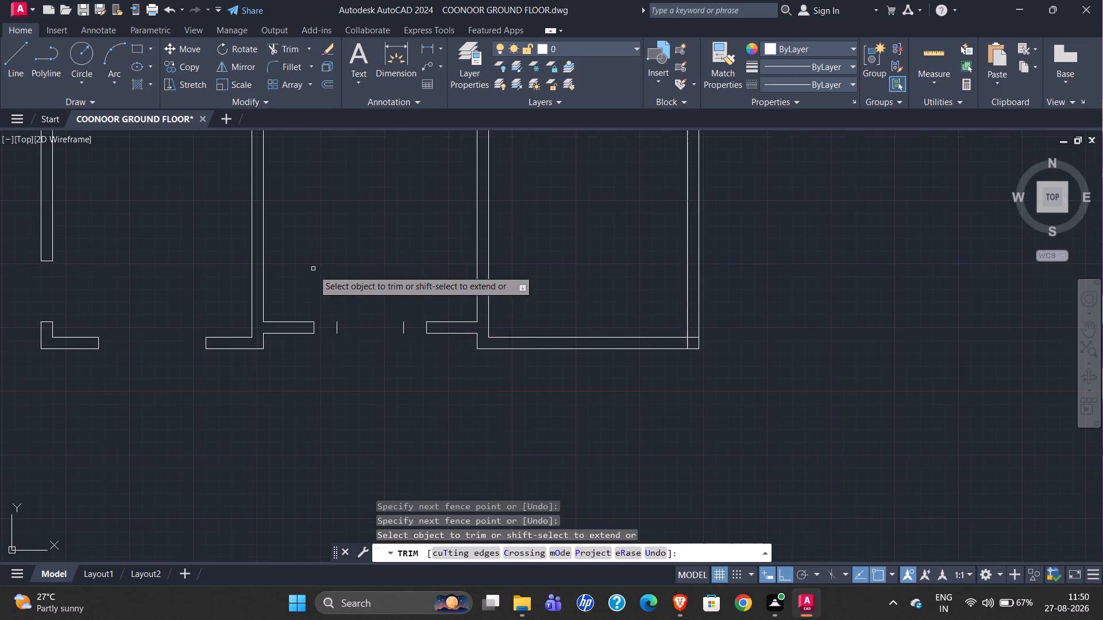
pyautogui.scroll(-2, 362, 467)
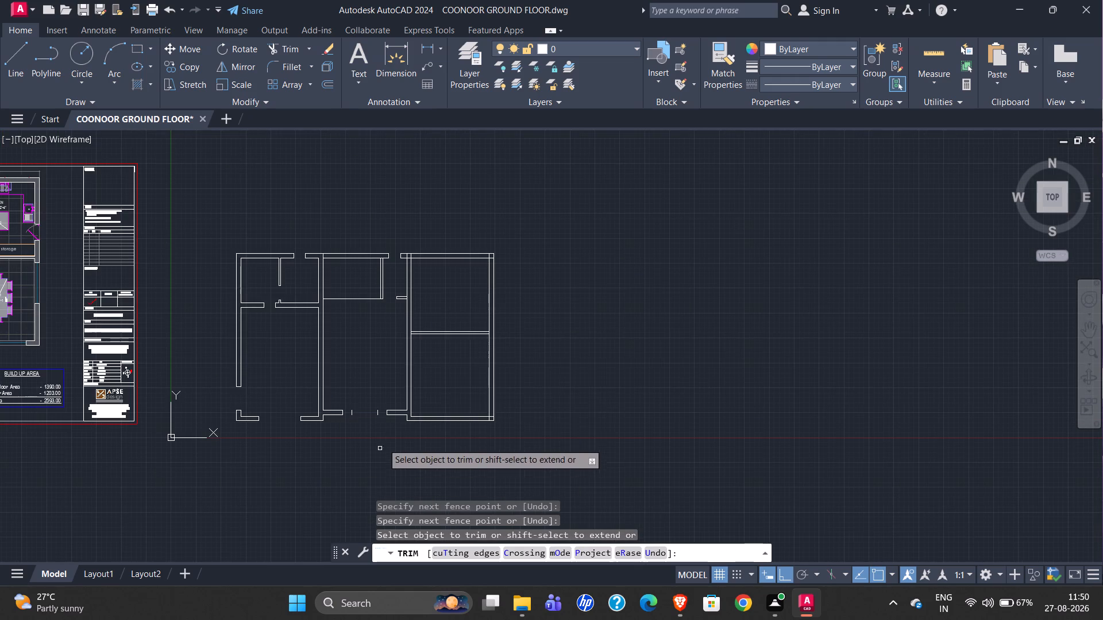
pyautogui.scroll(2, 325, 276)
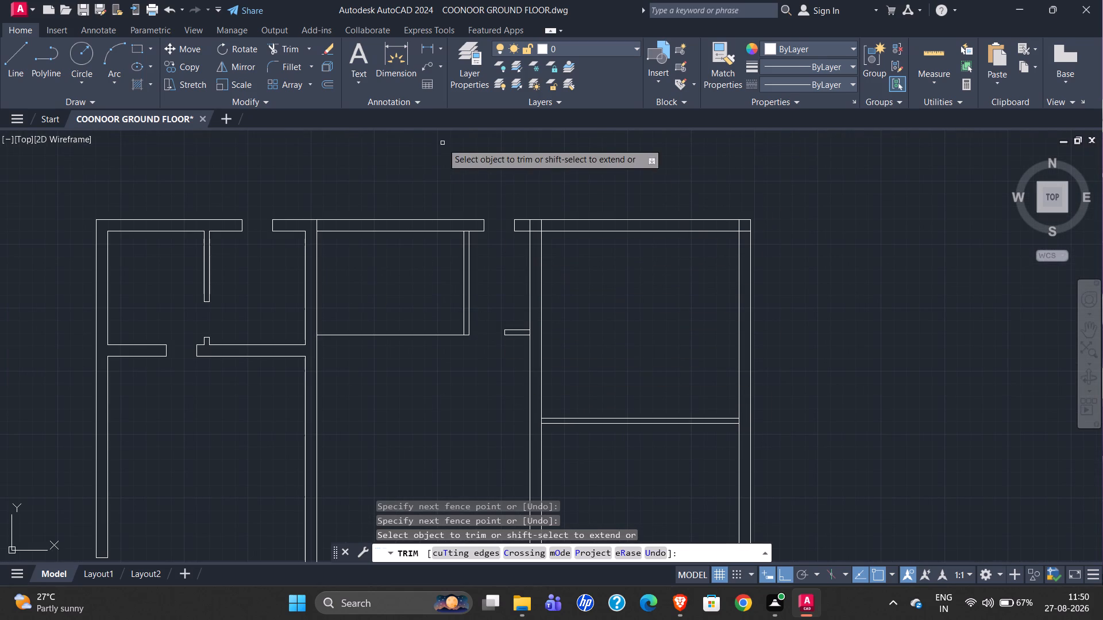
pyautogui.scroll(2, 313, 210)
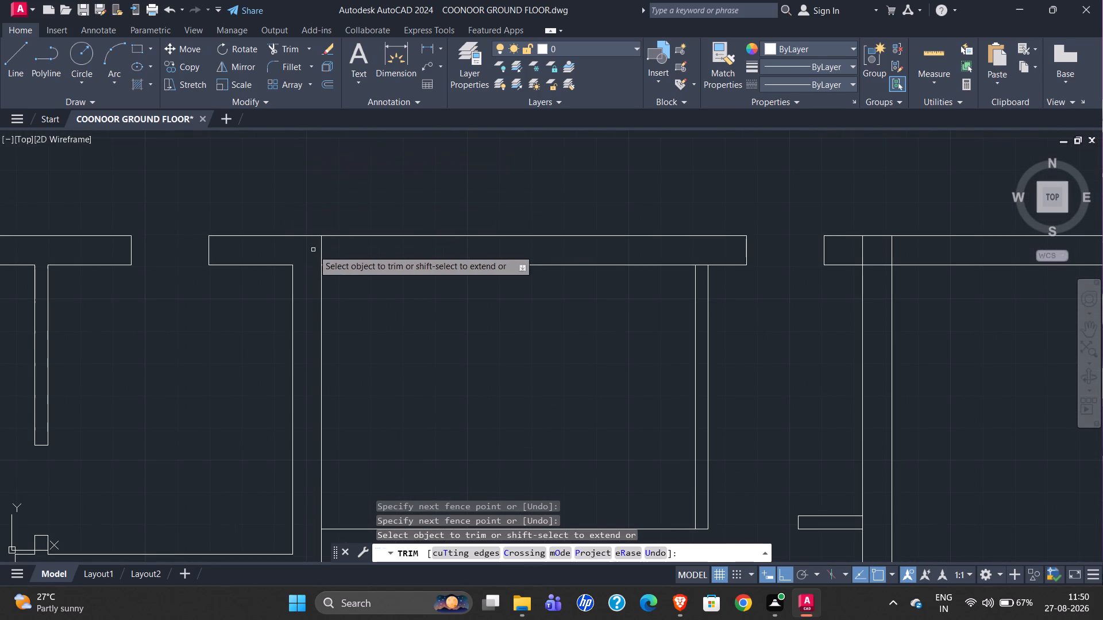
pyautogui.moveTo(313, 250); pyautogui.dragTo(348, 250)
pyautogui.scroll(-2, 296, 157)
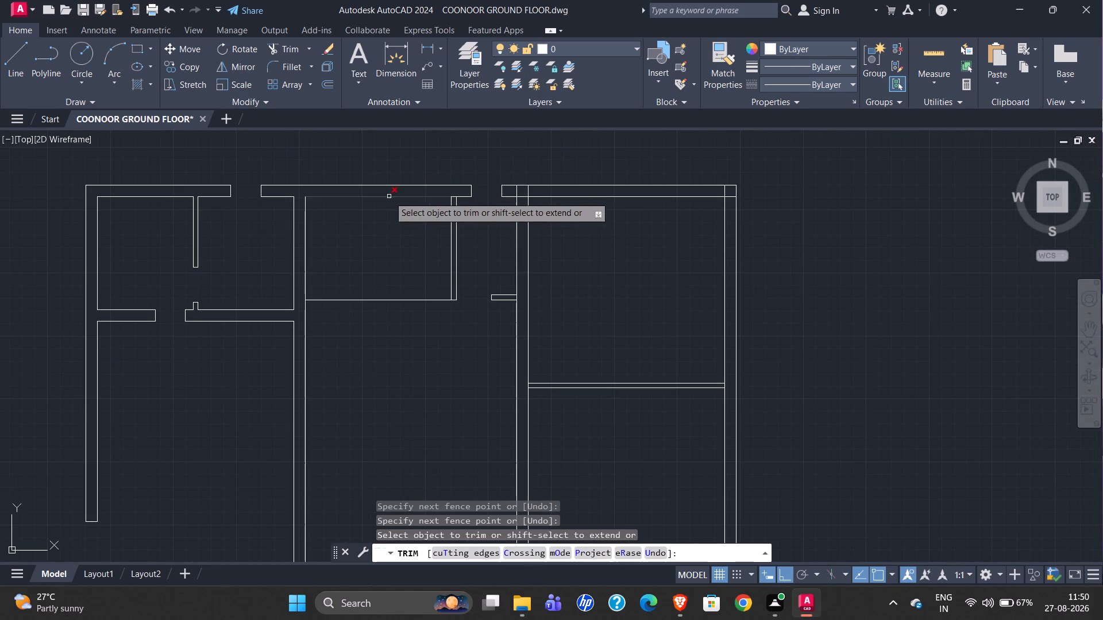
pyautogui.scroll(3, 435, 216)
pyautogui.moveTo(496, 156); pyautogui.dragTo(501, 184)
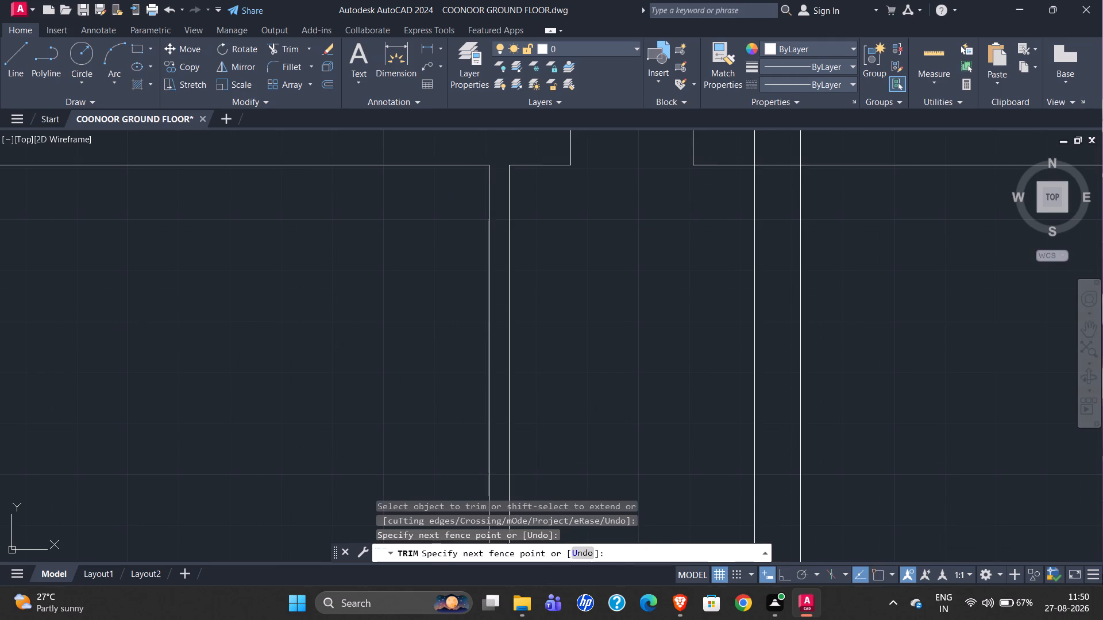
pyautogui.scroll(-1, 409, 338)
pyautogui.moveTo(615, 214); pyautogui.dragTo(616, 216)
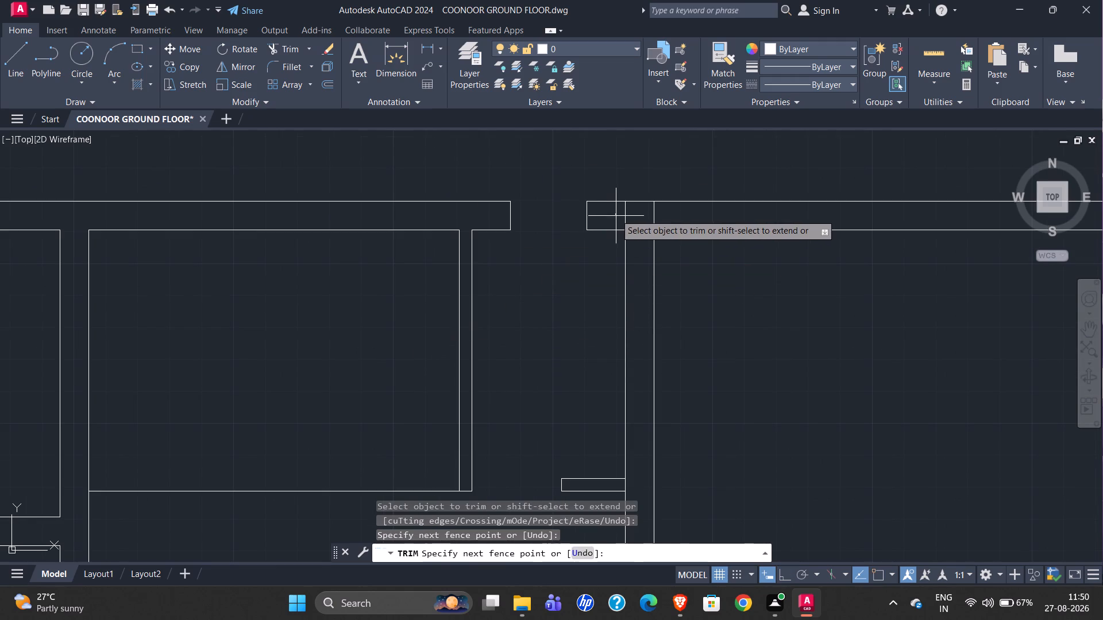
pyautogui.moveTo(616, 216); pyautogui.dragTo(635, 251)
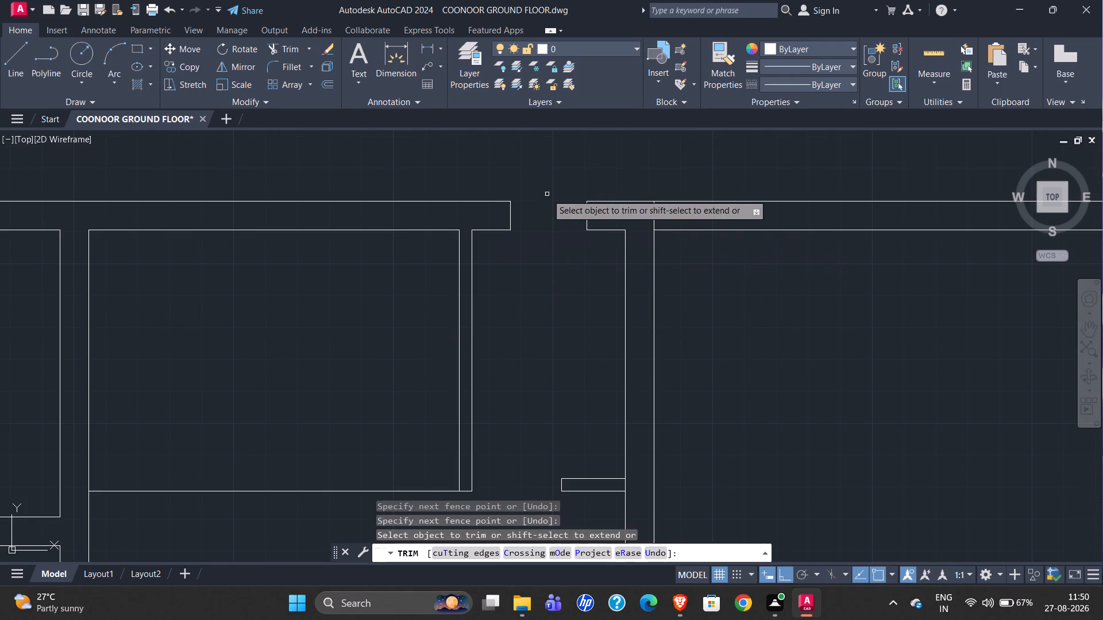
# Trim the kitchen wall face across the end of the short partition stub beside the toilet door.
pyautogui.scroll(-1, 502, 170)
pyautogui.scroll(3, 565, 398)
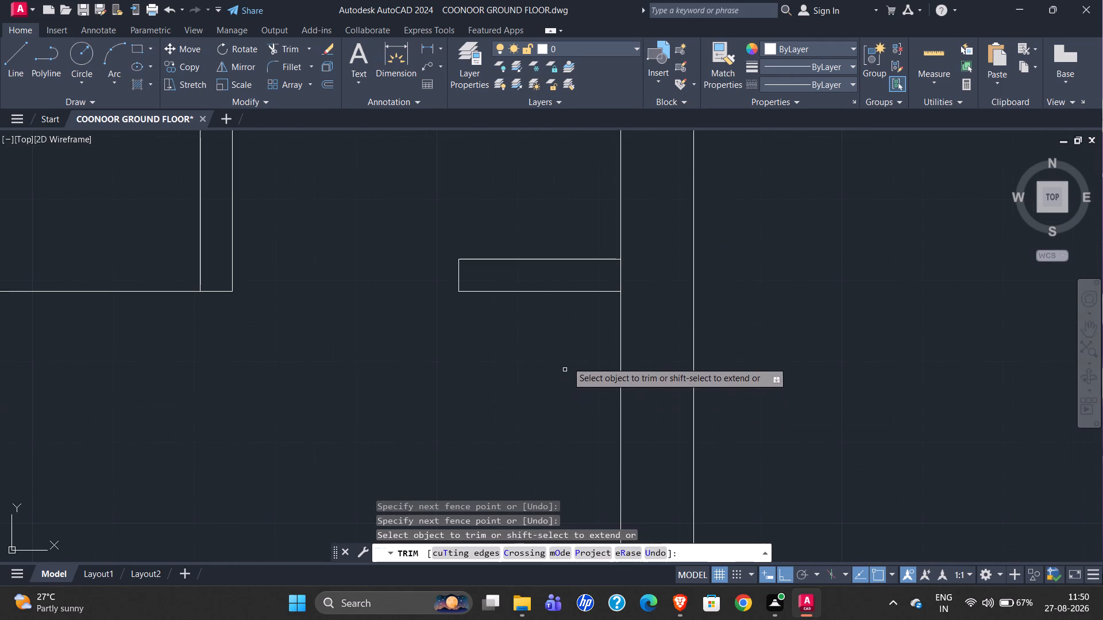
pyautogui.moveTo(604, 280); pyautogui.dragTo(632, 278)
pyautogui.scroll(-2, 453, 227)
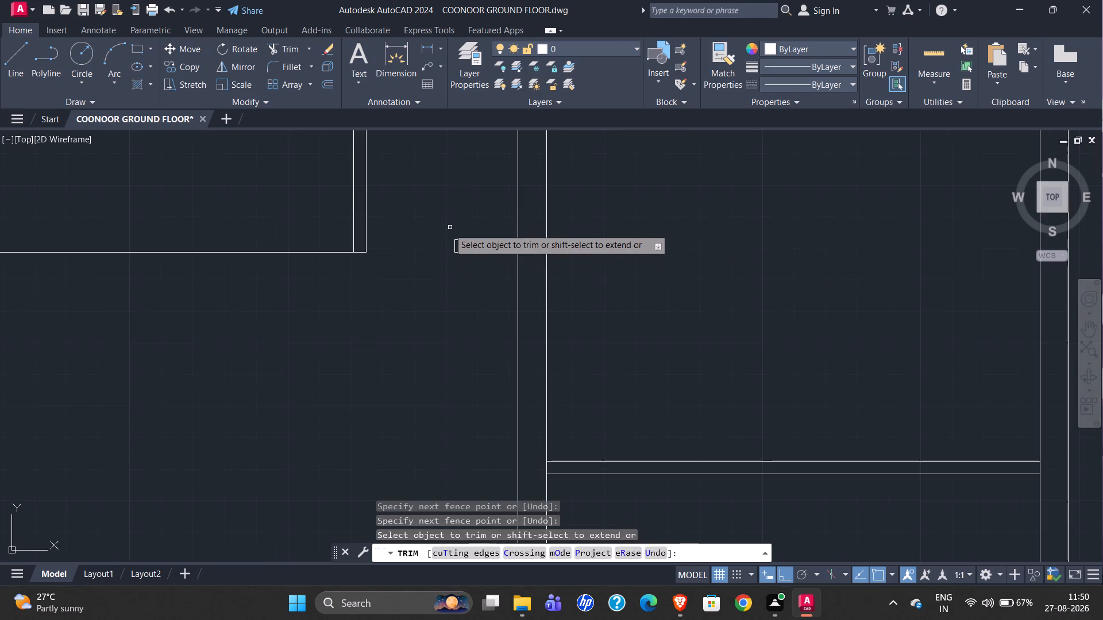
# In the original plan, examine the staircase's rear window and measure its edge's offset from the toilet partition.
pyautogui.scroll(-2, 364, 245)
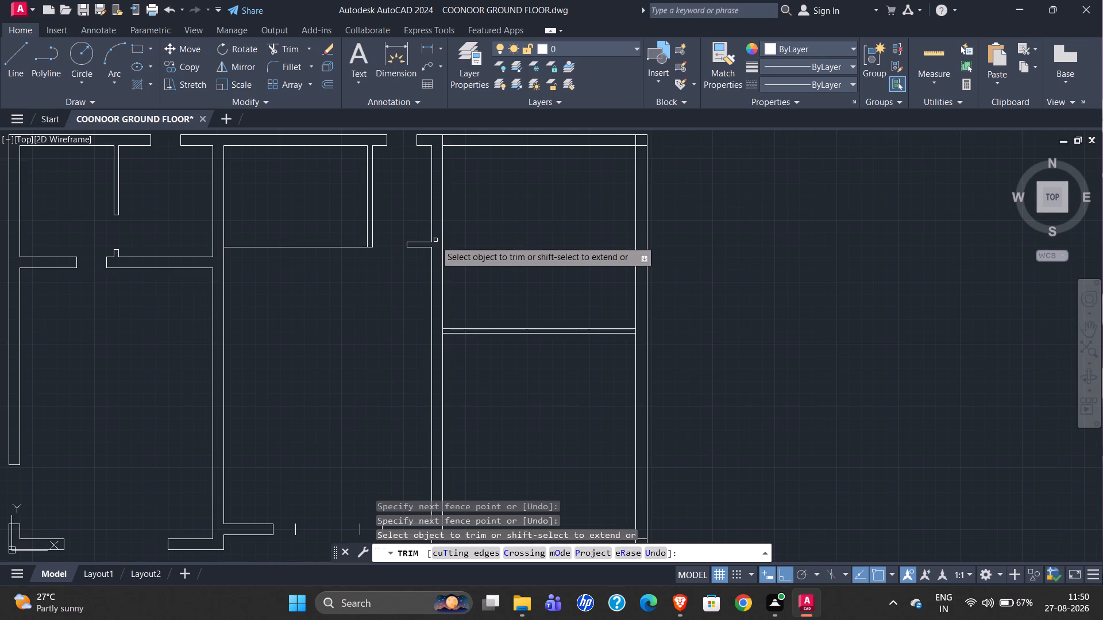
pyautogui.scroll(-1, 495, 209)
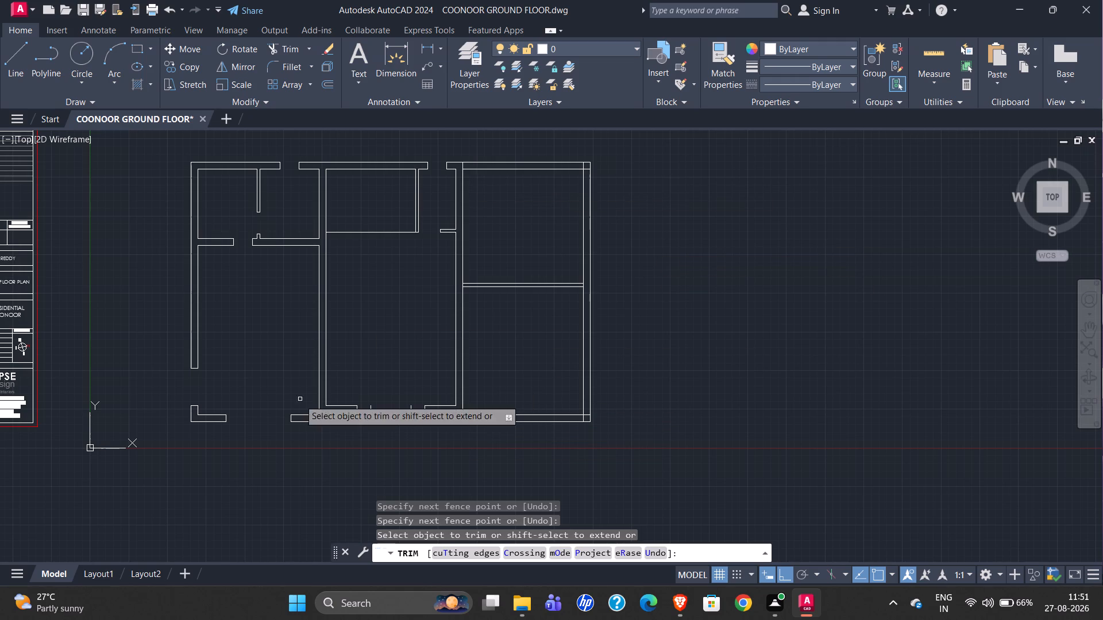
pyautogui.scroll(-1, 504, 309)
pyautogui.scroll(-1, 404, 291)
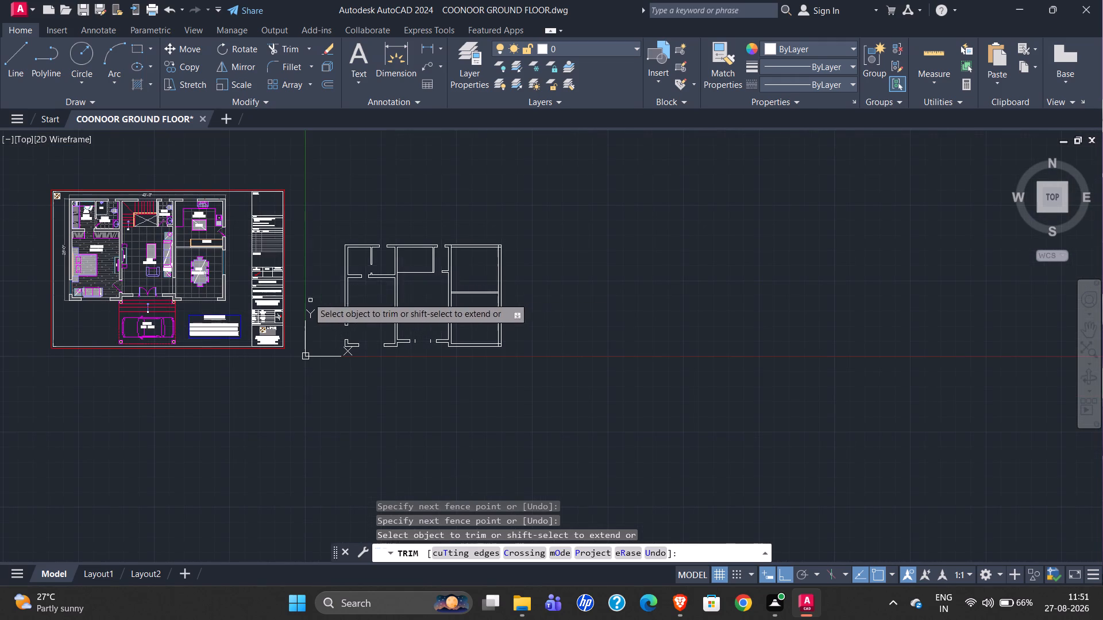
pyautogui.scroll(3, 188, 178)
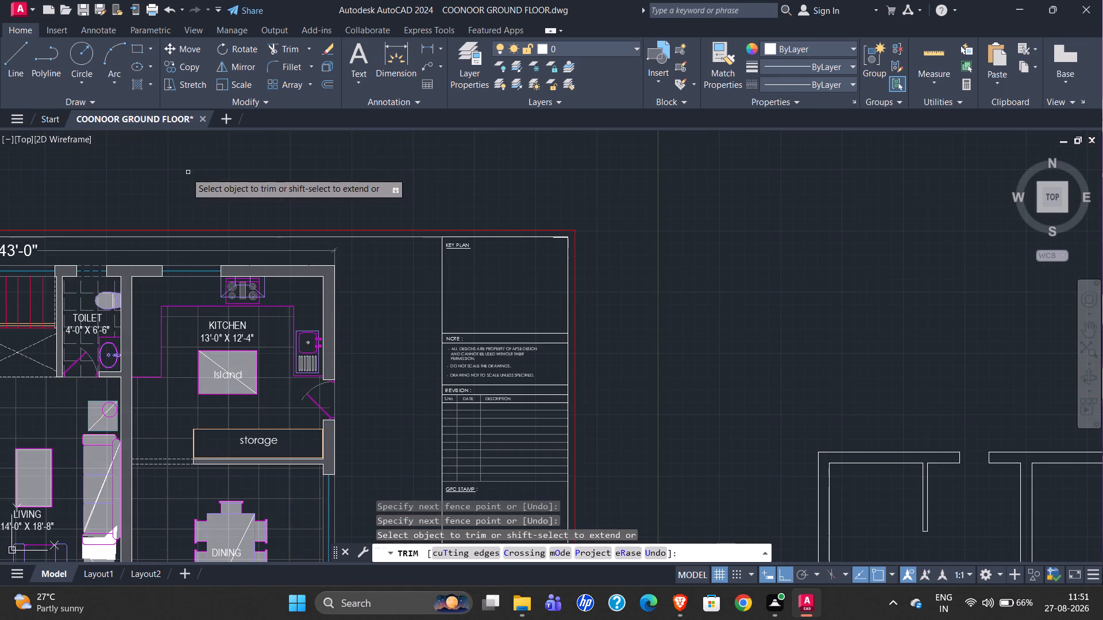
pyautogui.scroll(-1, 179, 172)
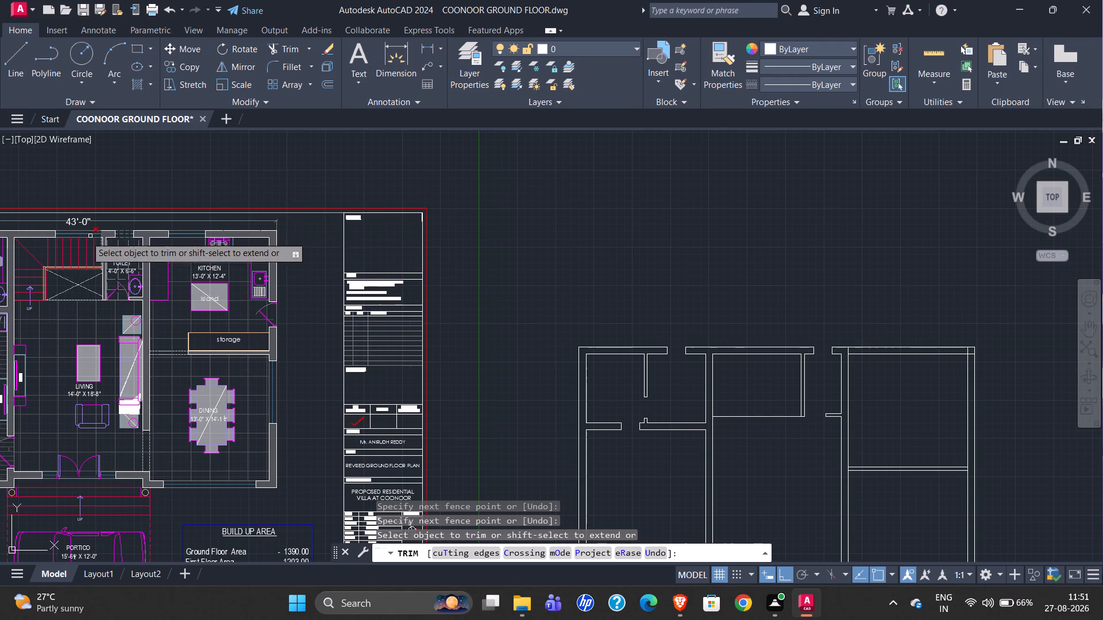
pyautogui.scroll(3, 84, 237)
pyautogui.scroll(-2, 34, 267)
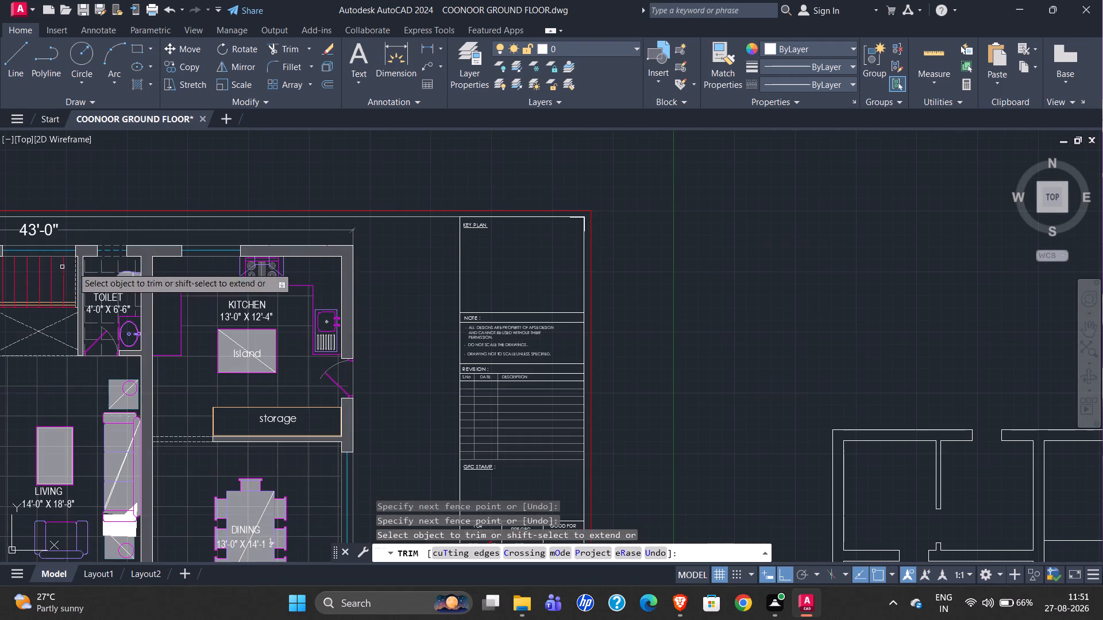
pyautogui.scroll(5, 59, 290)
pyautogui.scroll(-2, 152, 291)
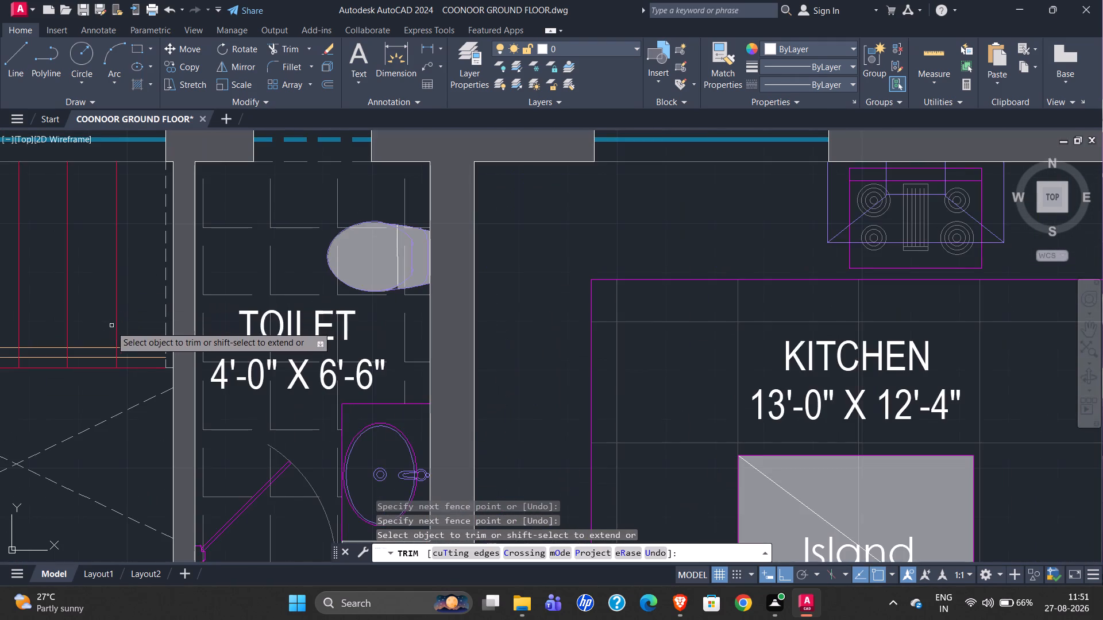
pyautogui.scroll(-3, 105, 328)
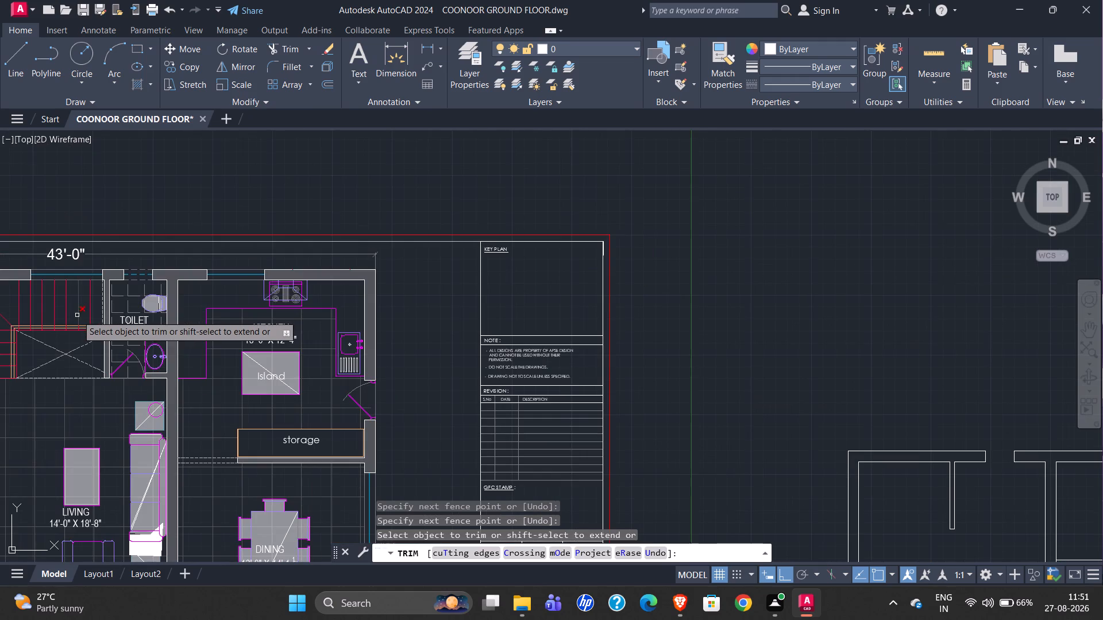
pyautogui.scroll(4, 72, 276)
pyautogui.press('Escape')
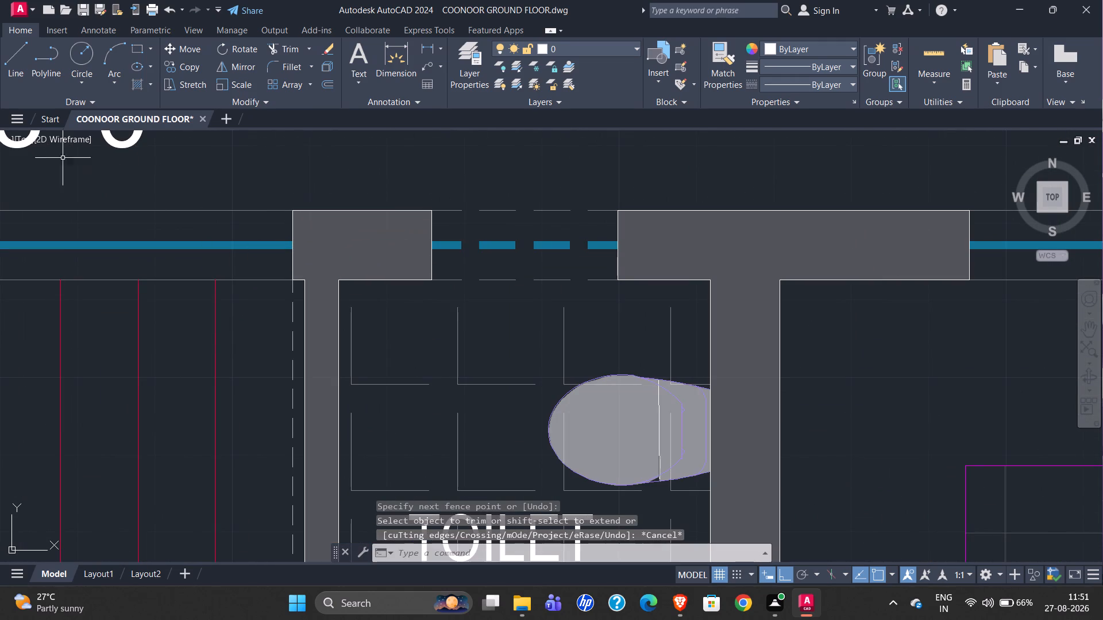
pyautogui.click(7, 73)
pyautogui.scroll(3, 308, 311)
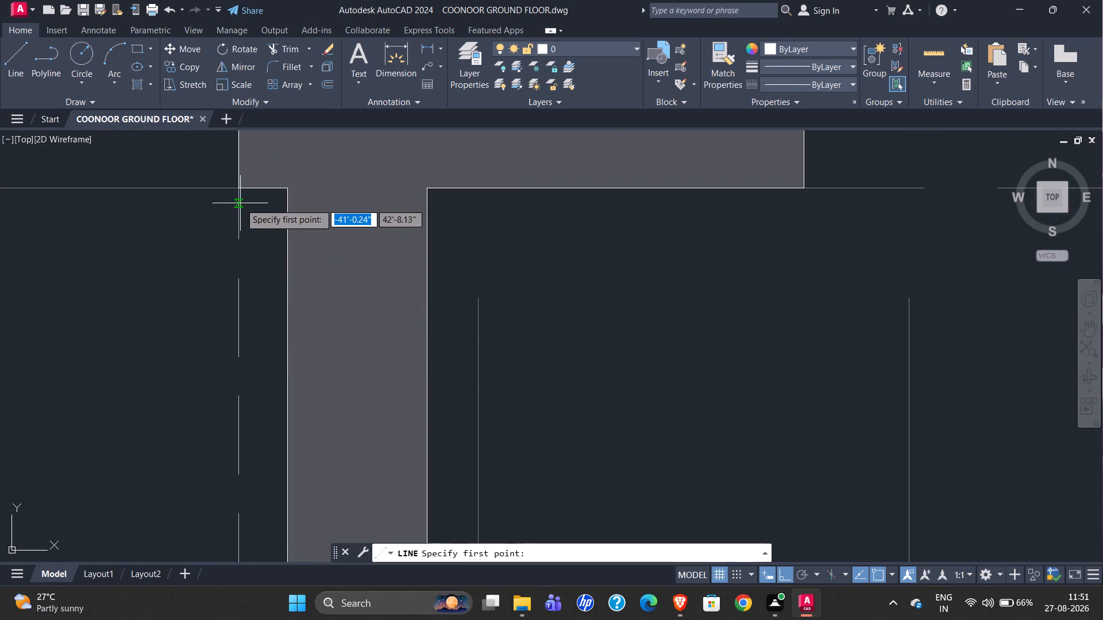
pyautogui.click(238, 192)
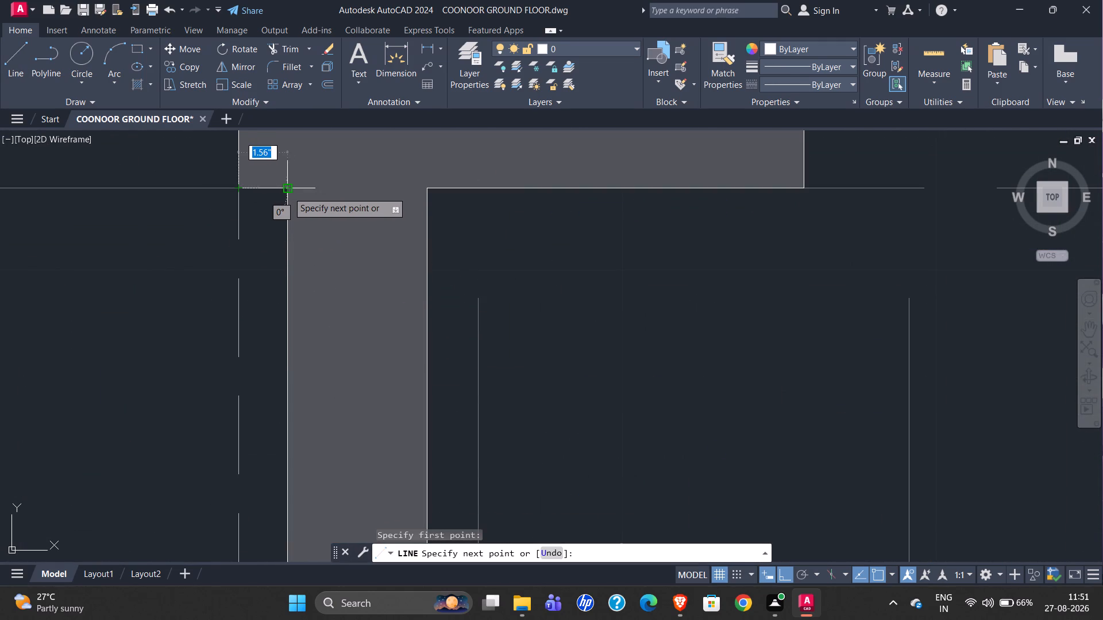
pyautogui.press('Escape')
# Draw a window jamb line across the redrawn staircase rear wall, 2" from the inner corner at the toilet partition.
pyautogui.scroll(-3, 218, 236)
pyautogui.scroll(-2, 264, 226)
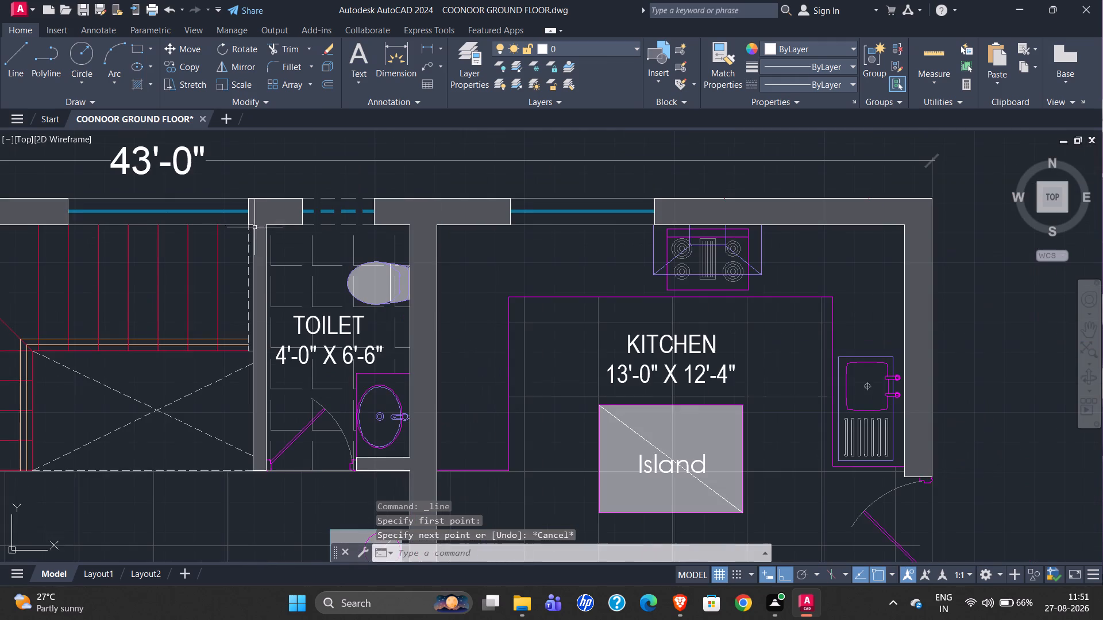
pyautogui.scroll(-1, 227, 234)
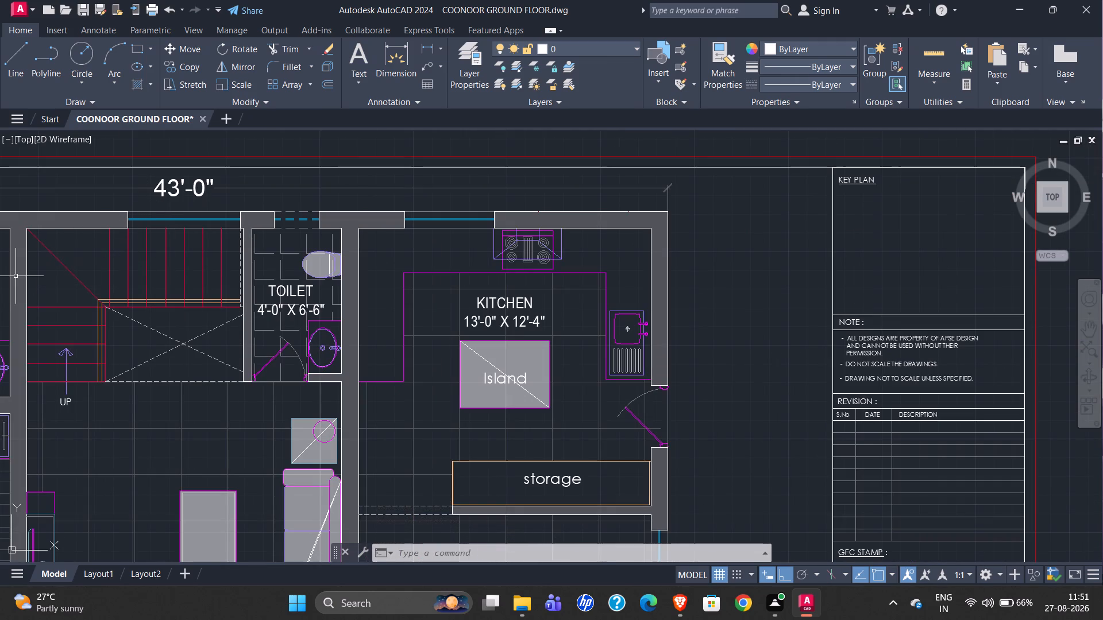
pyautogui.scroll(-2, 74, 282)
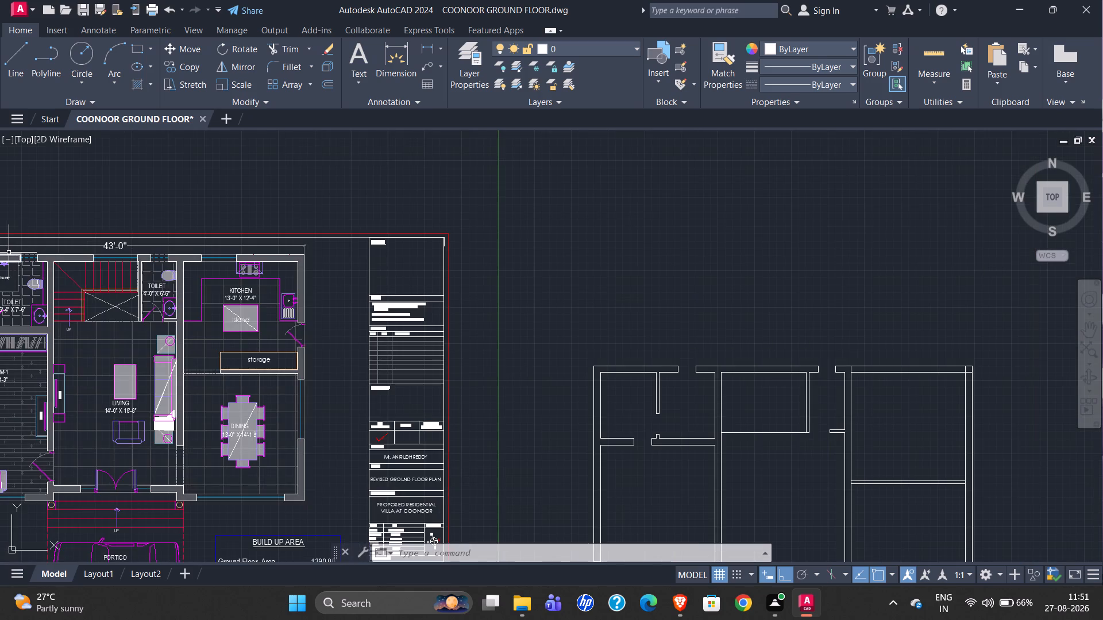
pyautogui.scroll(-1, 9, 253)
pyautogui.scroll(5, 497, 330)
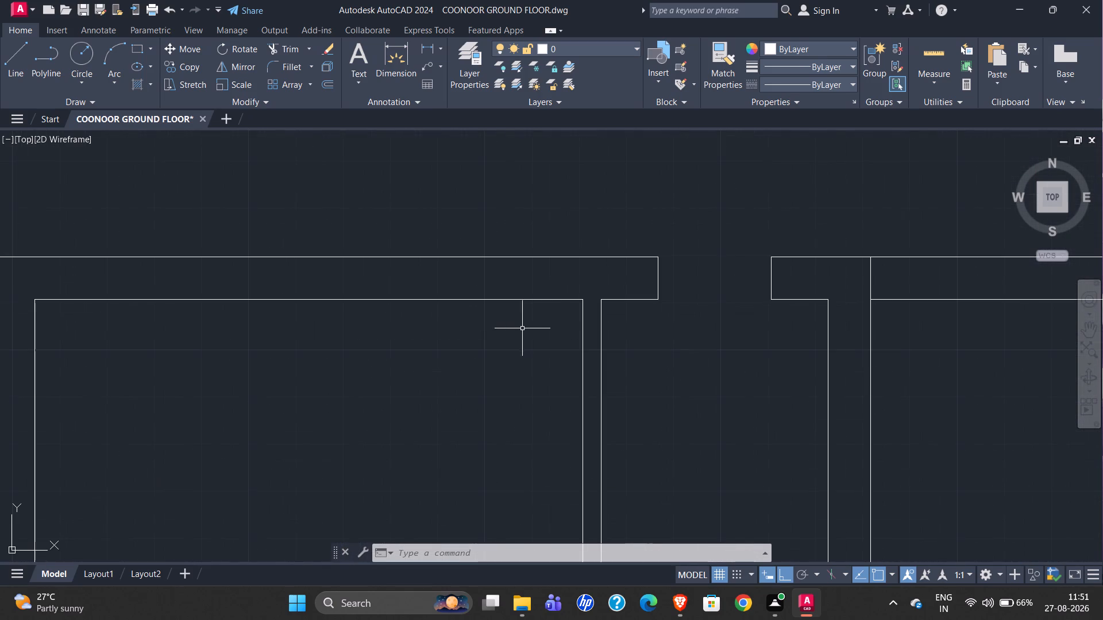
pyautogui.click(11, 58)
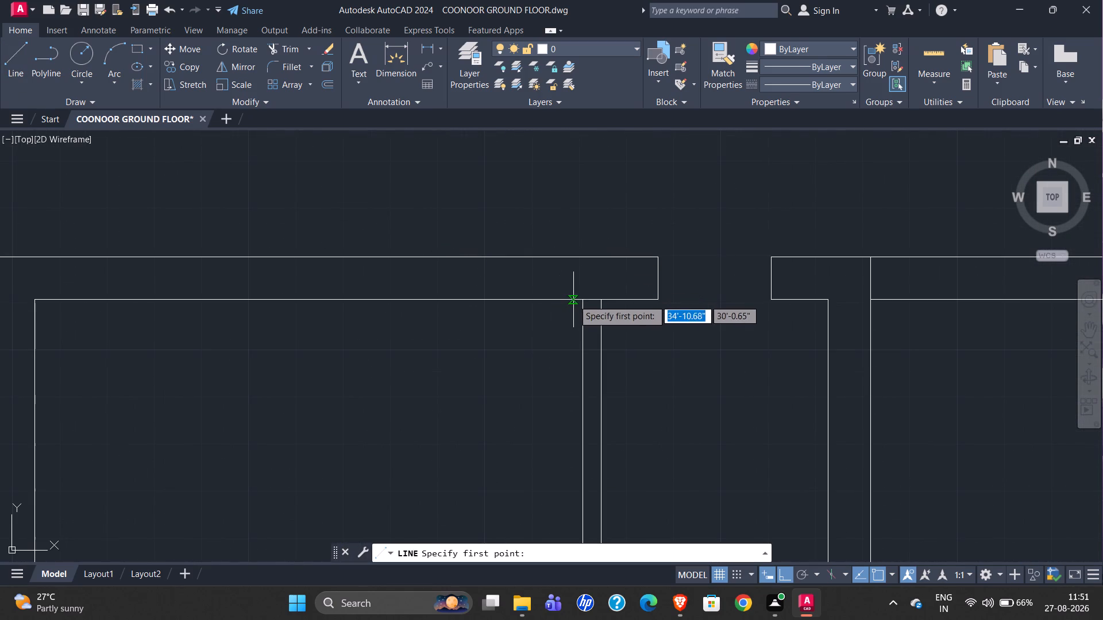
pyautogui.click(582, 300)
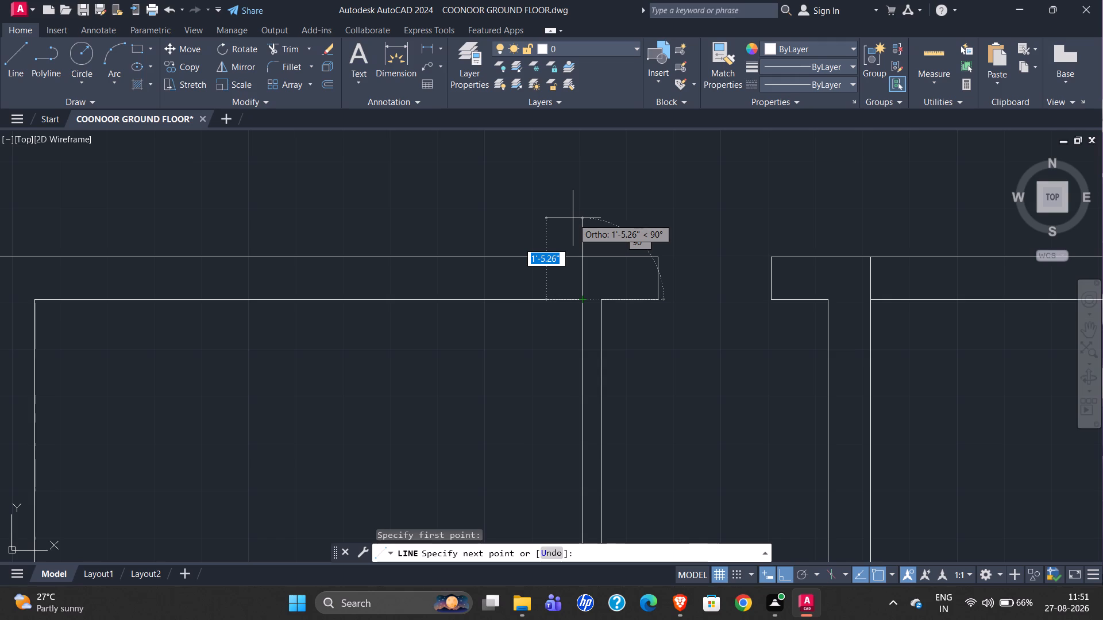
pyautogui.write('TK')
pyautogui.press('Return')
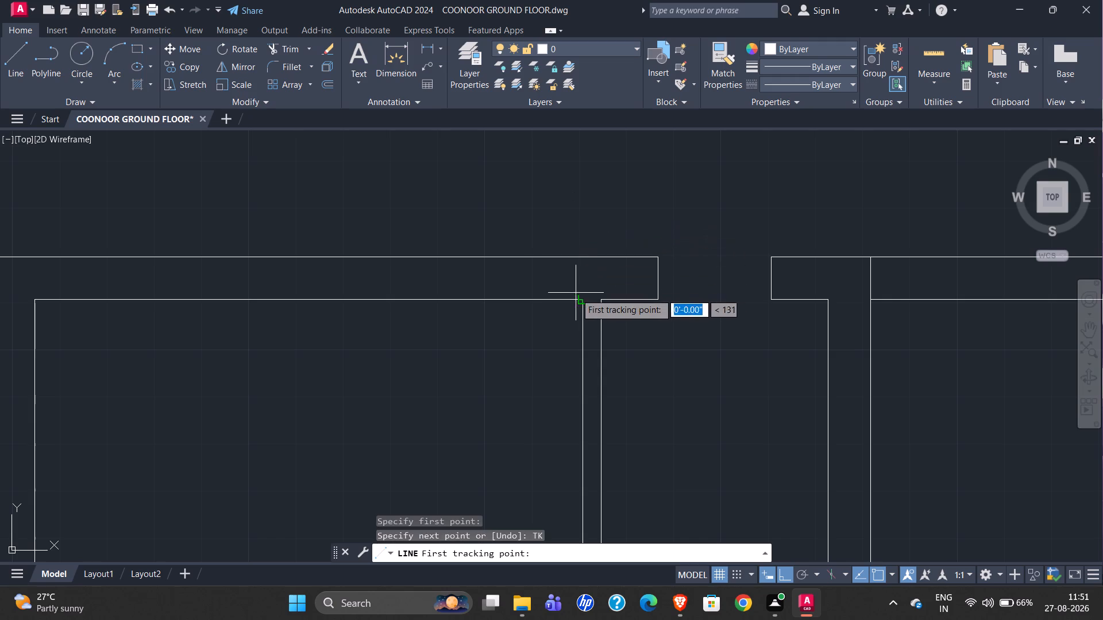
pyautogui.click(583, 300)
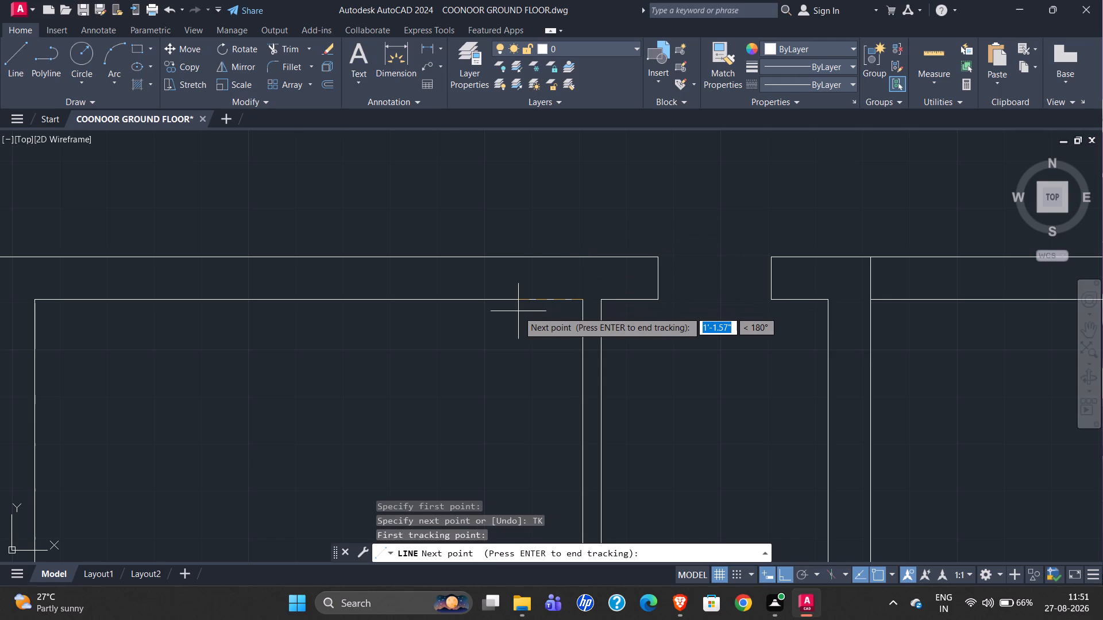
pyautogui.write('2"')
pyautogui.press('Return')
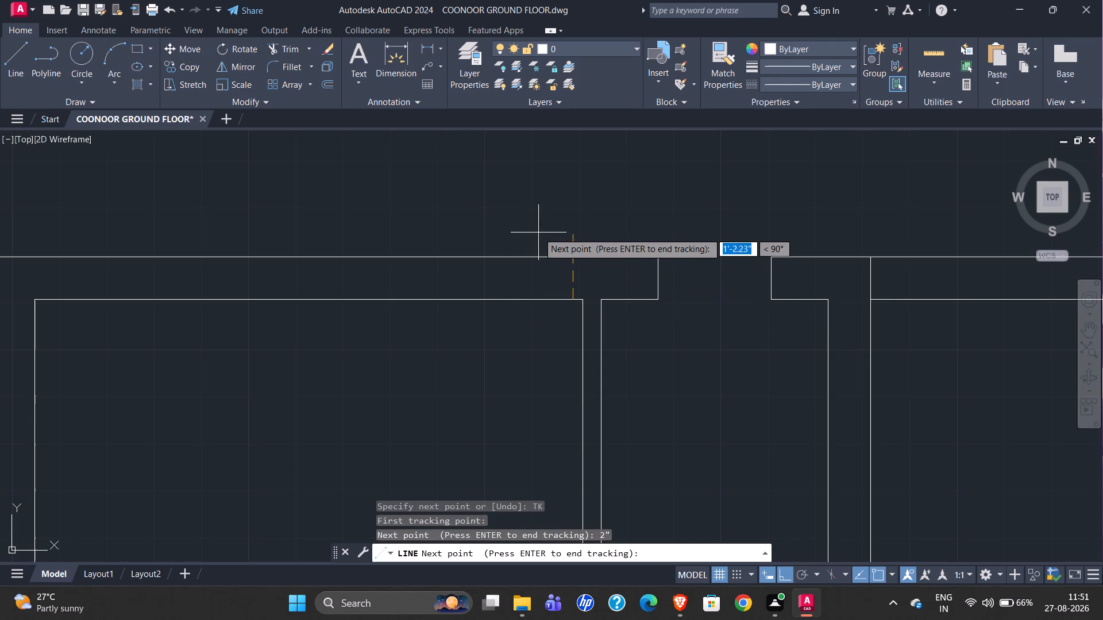
pyautogui.press('Return')
pyautogui.click(572, 255)
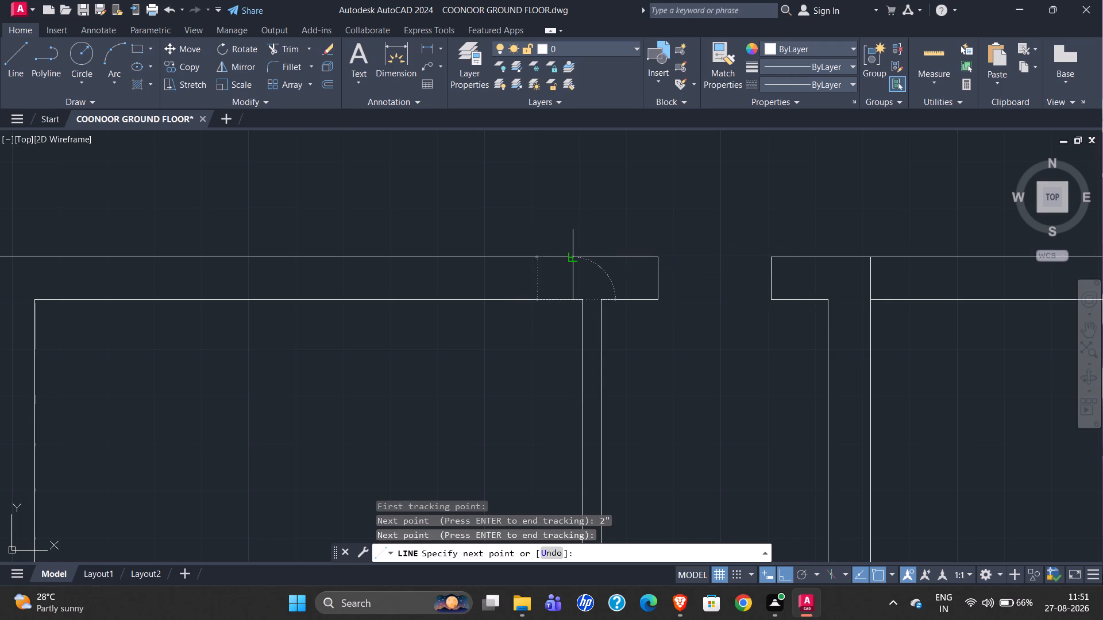
pyautogui.press('Escape')
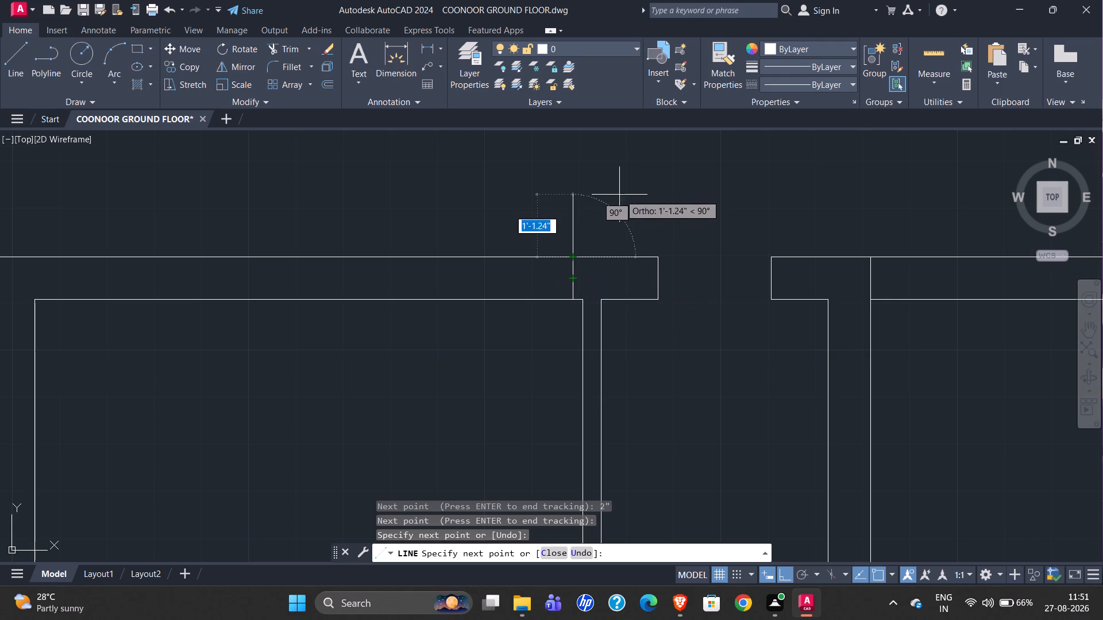
pyautogui.press('Escape')
# Offset the jamb line 4' away from the toilet partition to mark the other side of the staircase window.
pyautogui.click(572, 274)
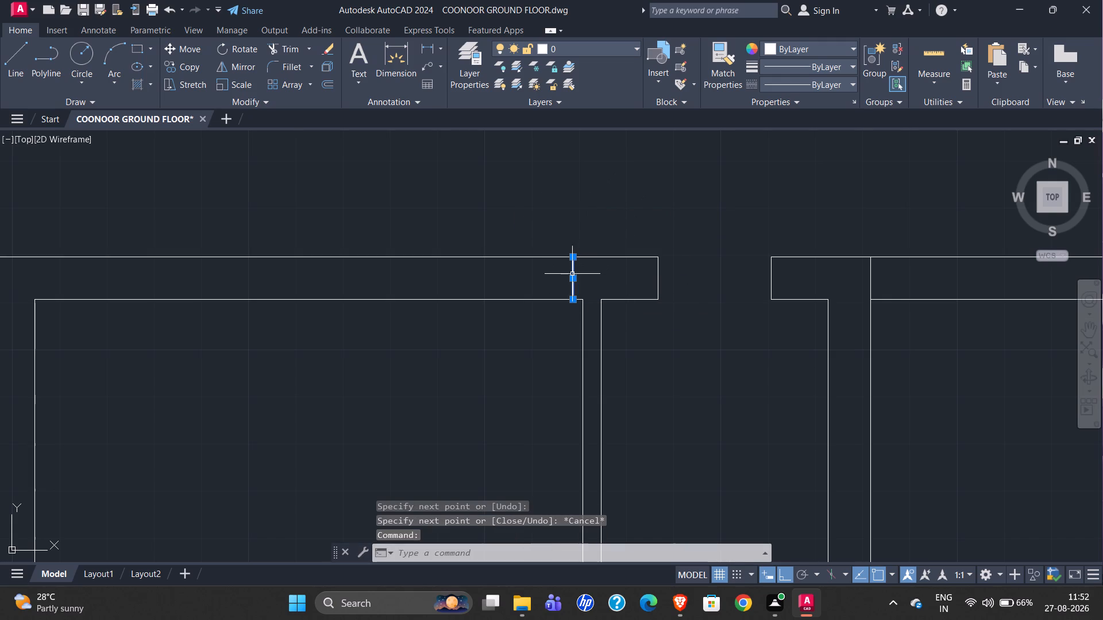
pyautogui.press('o')
pyautogui.press('Return')
pyautogui.write("4'")
pyautogui.press('Return')
pyautogui.click(378, 219)
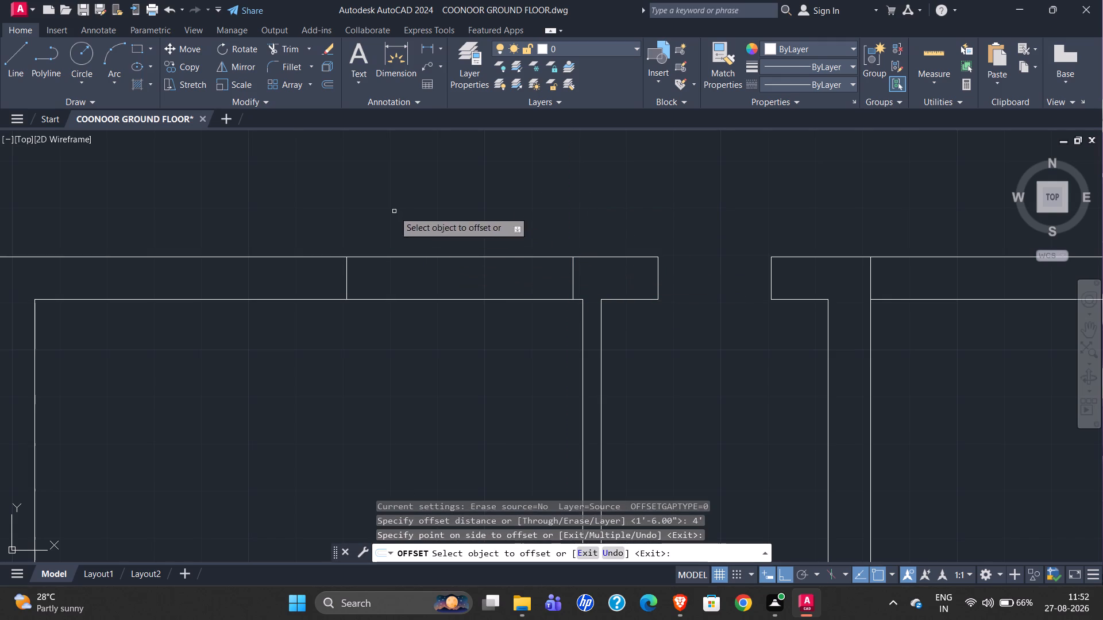
pyautogui.scroll(-1, 457, 175)
pyautogui.press('Escape')
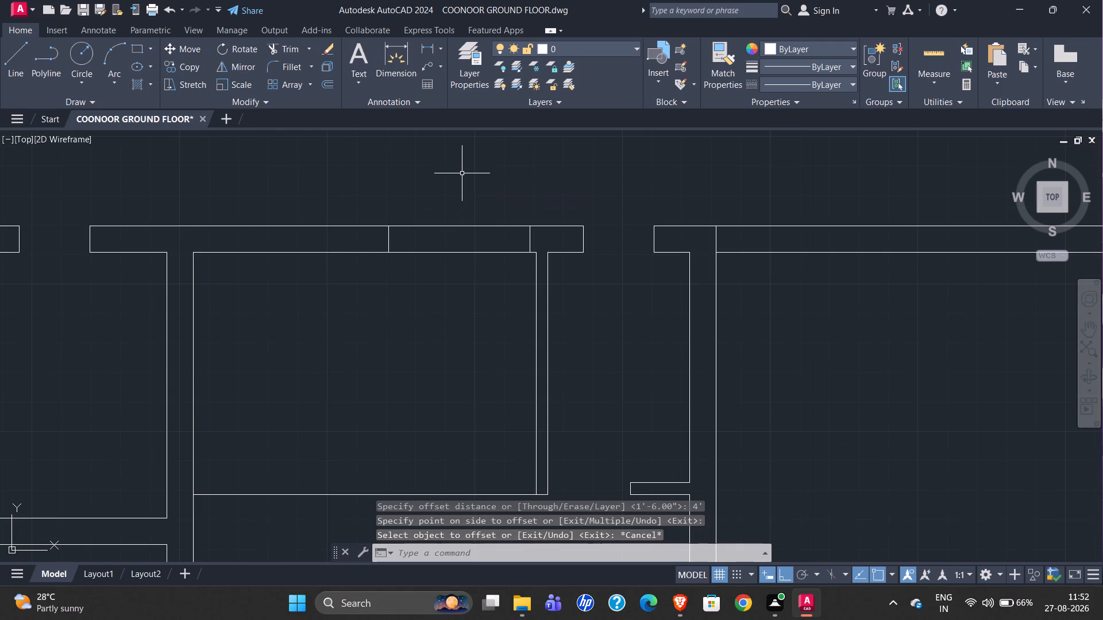
# Trim both rear wall faces between the staircase window's jamb lines to cut the window opening.
pyautogui.write('TR')
pyautogui.press('Return')
pyautogui.moveTo(462, 173); pyautogui.dragTo(452, 309)
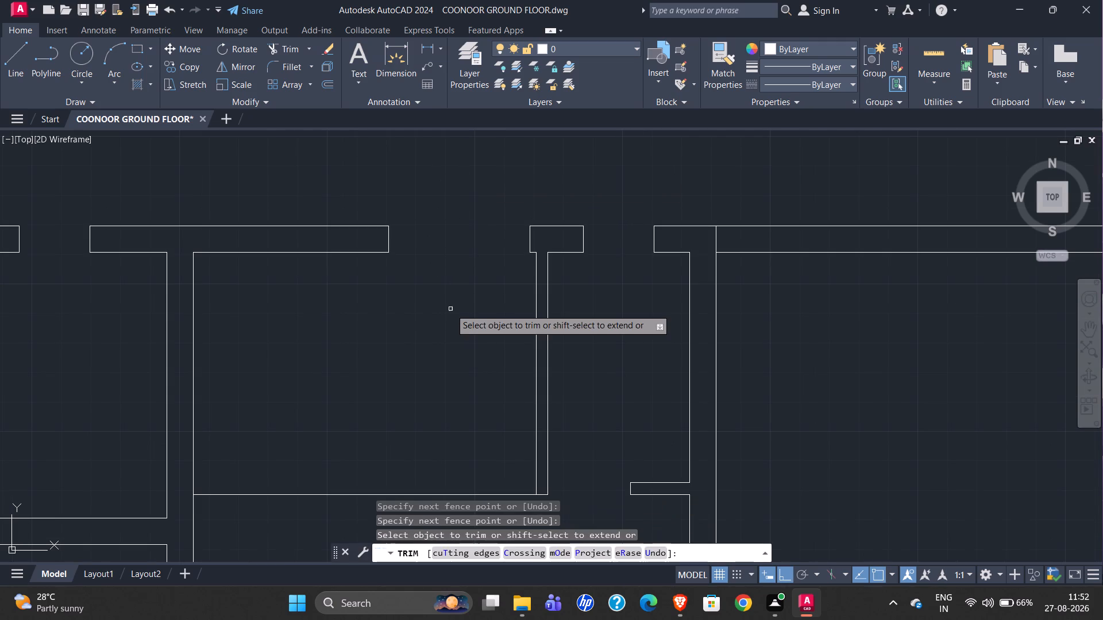
pyautogui.press('Escape')
# In the original plan, examine the position and width of the kitchen's rear window.
pyautogui.scroll(-2, 487, 212)
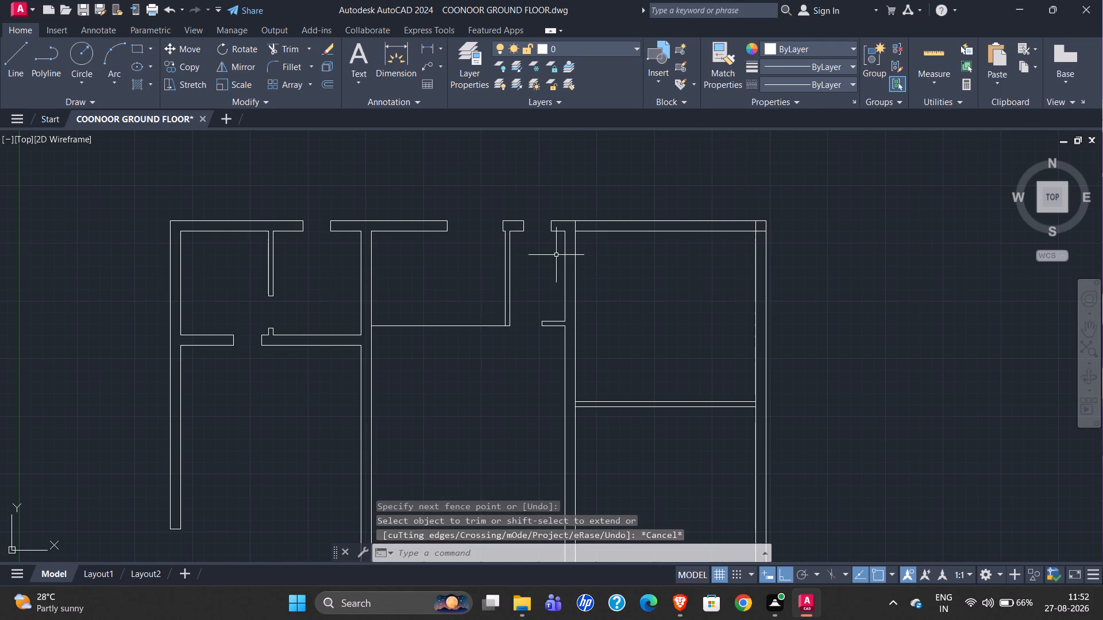
pyautogui.scroll(-2, 580, 155)
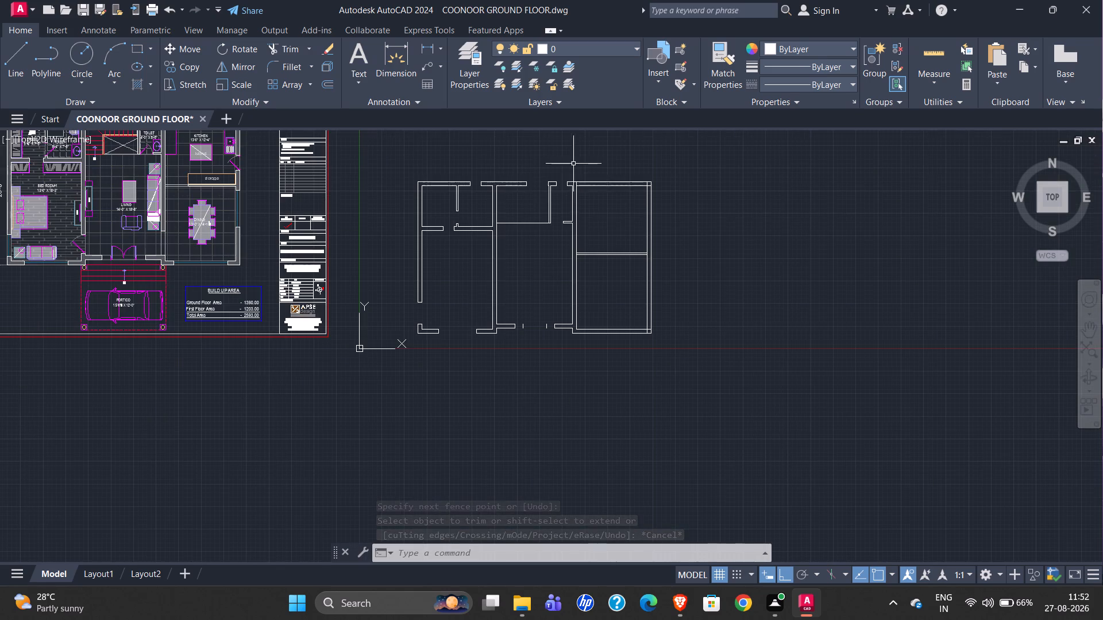
pyautogui.scroll(-1, 622, 337)
pyautogui.scroll(2, 345, 228)
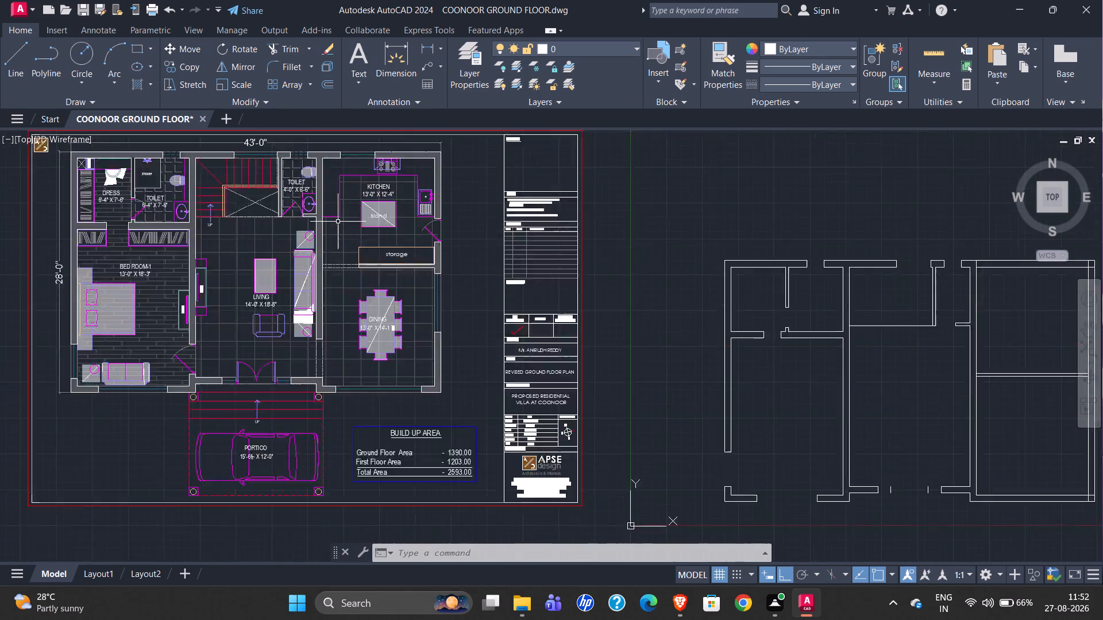
pyautogui.scroll(1, 336, 220)
pyautogui.scroll(-1, 309, 320)
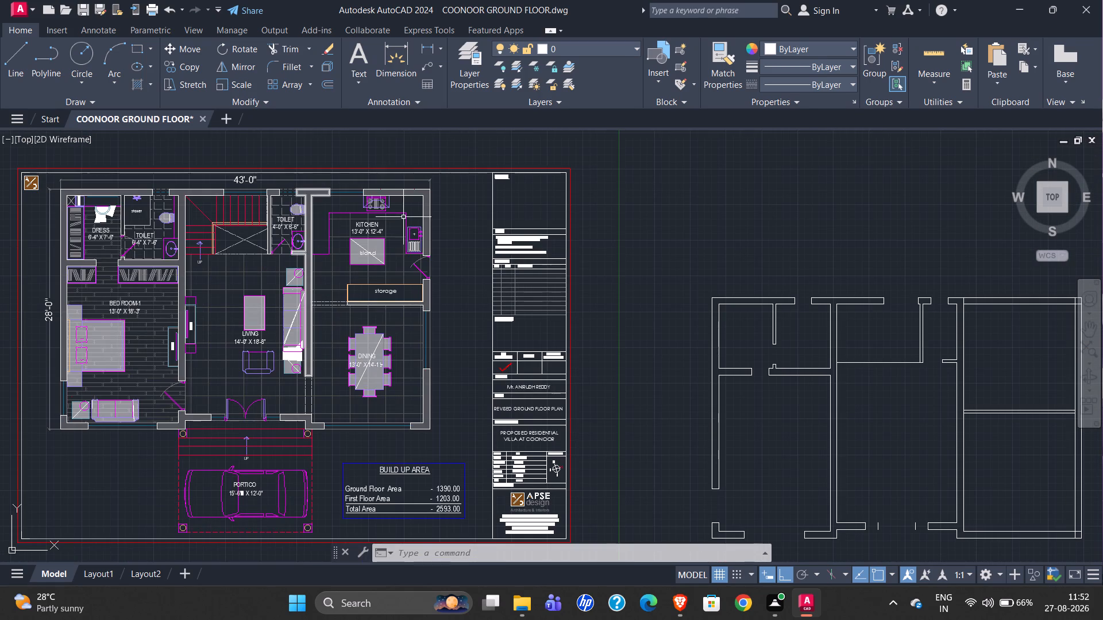
pyautogui.scroll(-1, 209, 242)
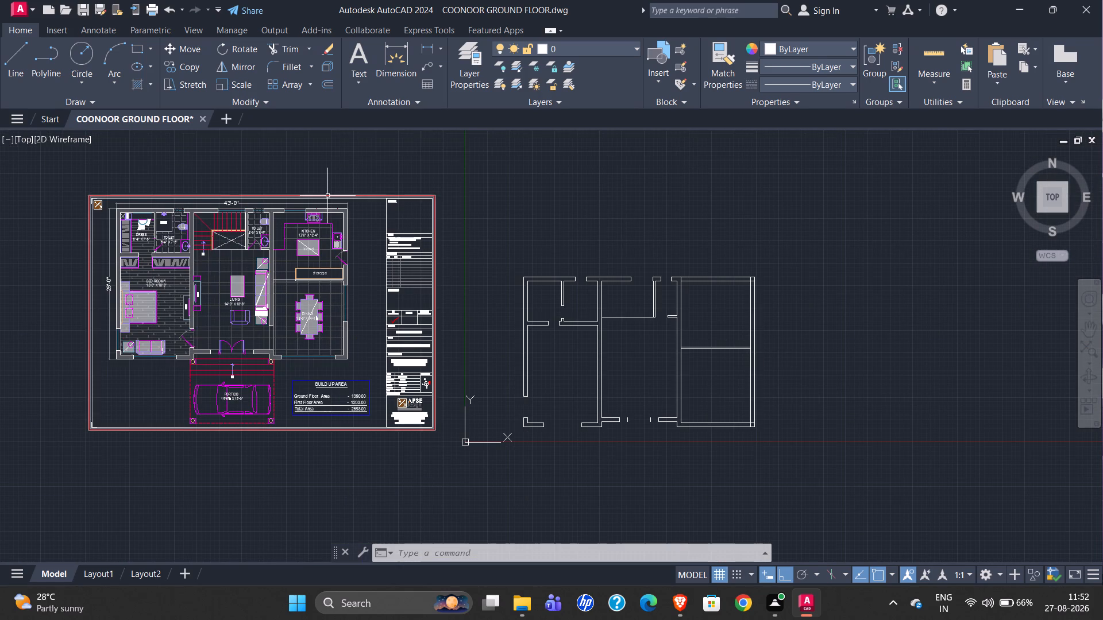
pyautogui.scroll(3, 337, 198)
pyautogui.scroll(-1, 315, 218)
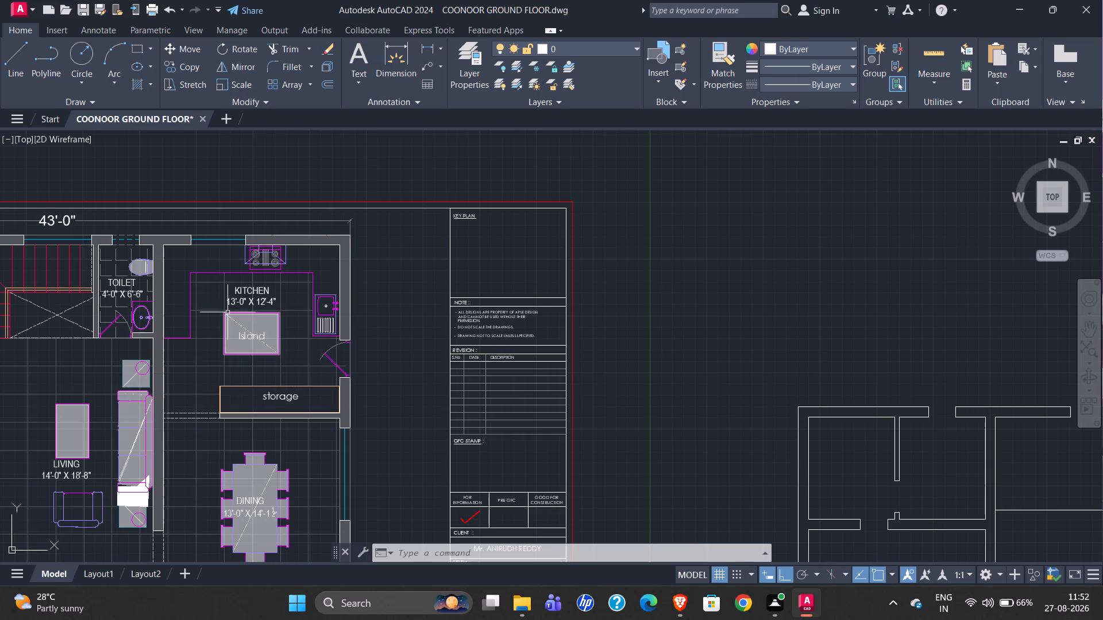
pyautogui.scroll(3, 179, 257)
pyautogui.scroll(-2, 179, 266)
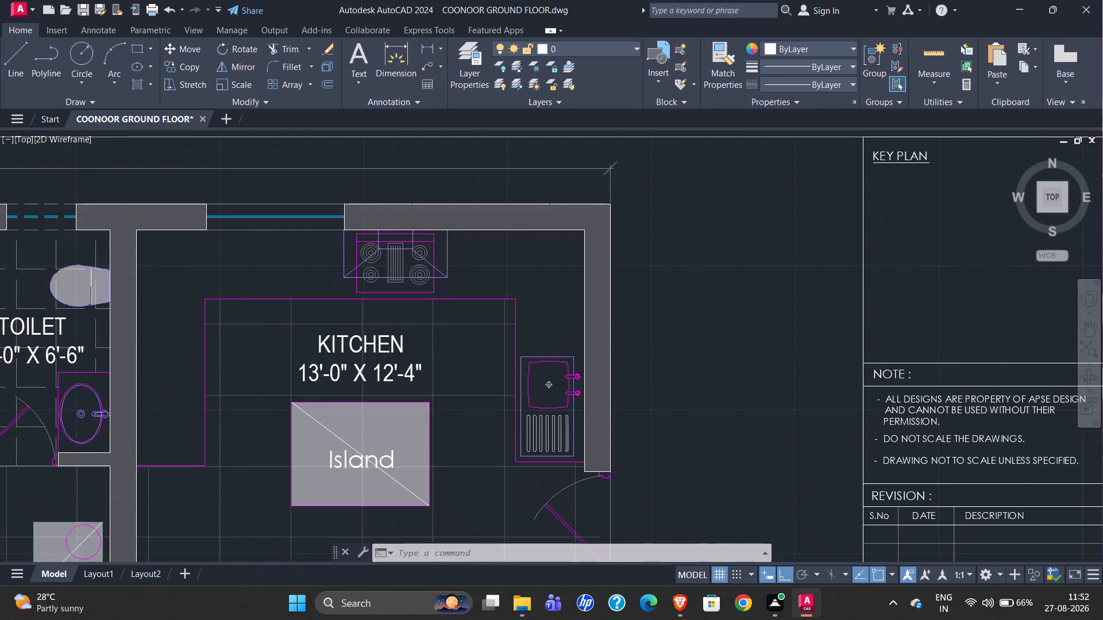
pyautogui.scroll(-1, 175, 271)
pyautogui.scroll(-1, 121, 288)
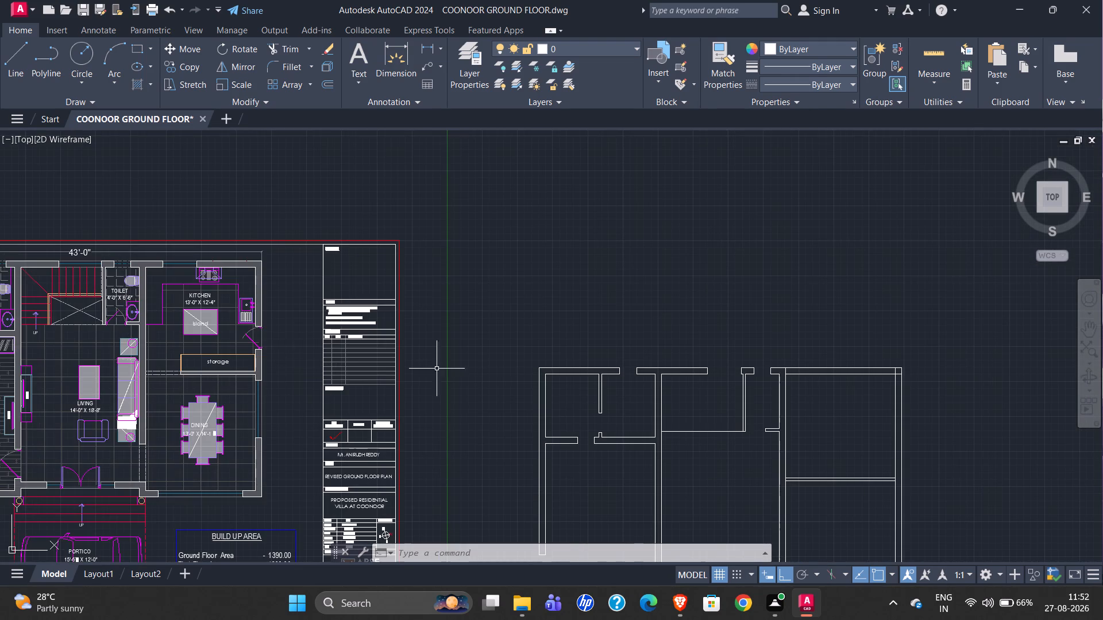
# Draw a window jamb line across the redrawn kitchen's rear wall, 3' from the inner corner at the toilet-side wall.
pyautogui.scroll(3, 811, 393)
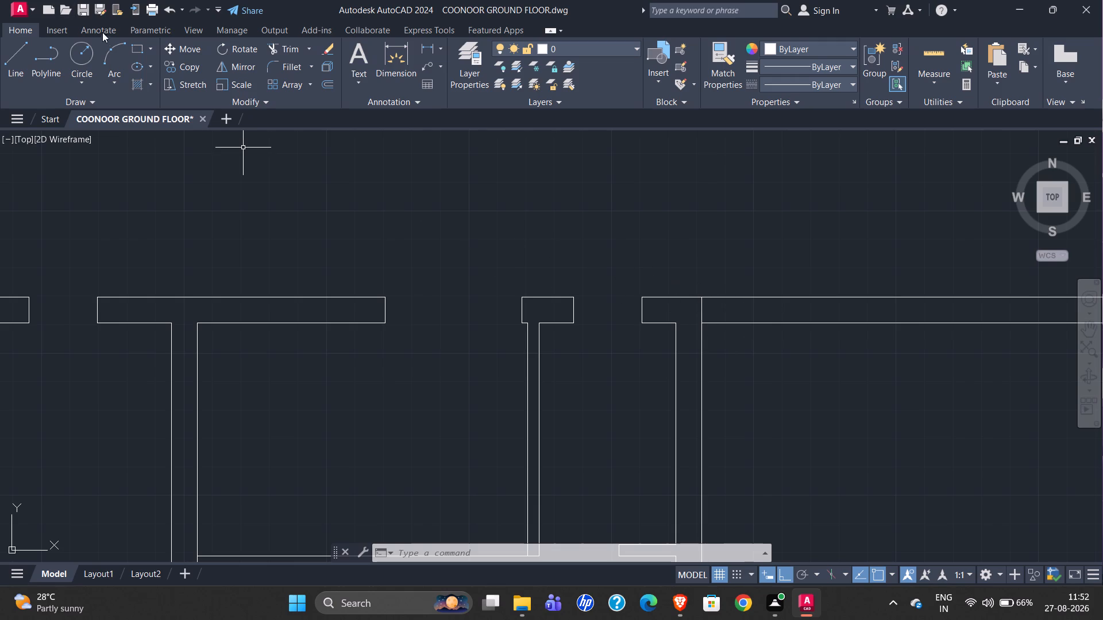
pyautogui.click(17, 56)
pyautogui.press('t')
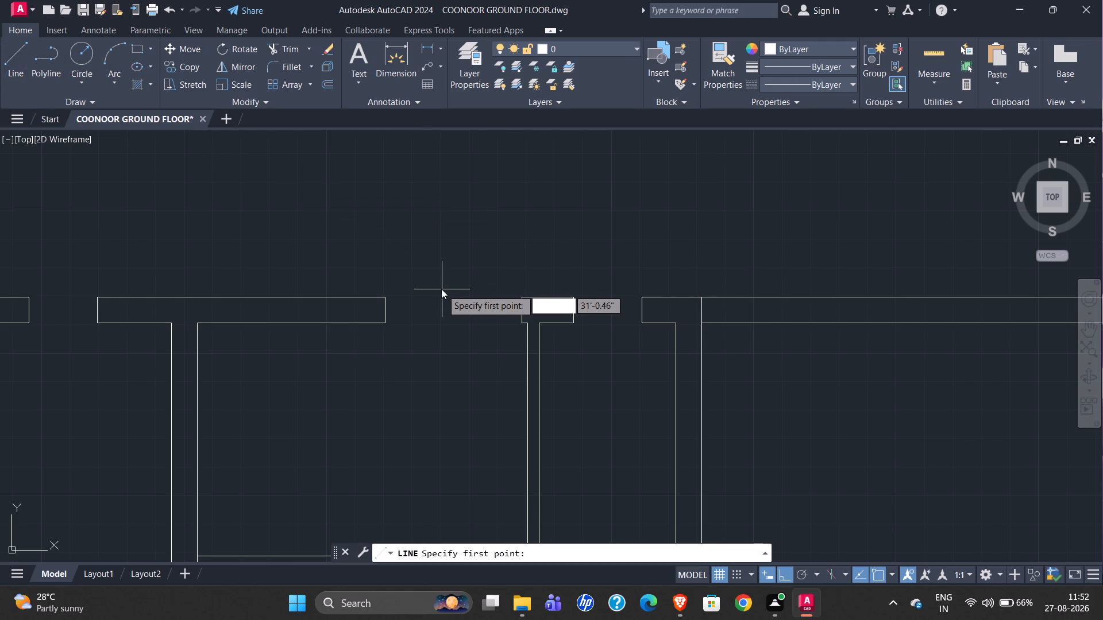
pyautogui.press('k')
pyautogui.press('Return')
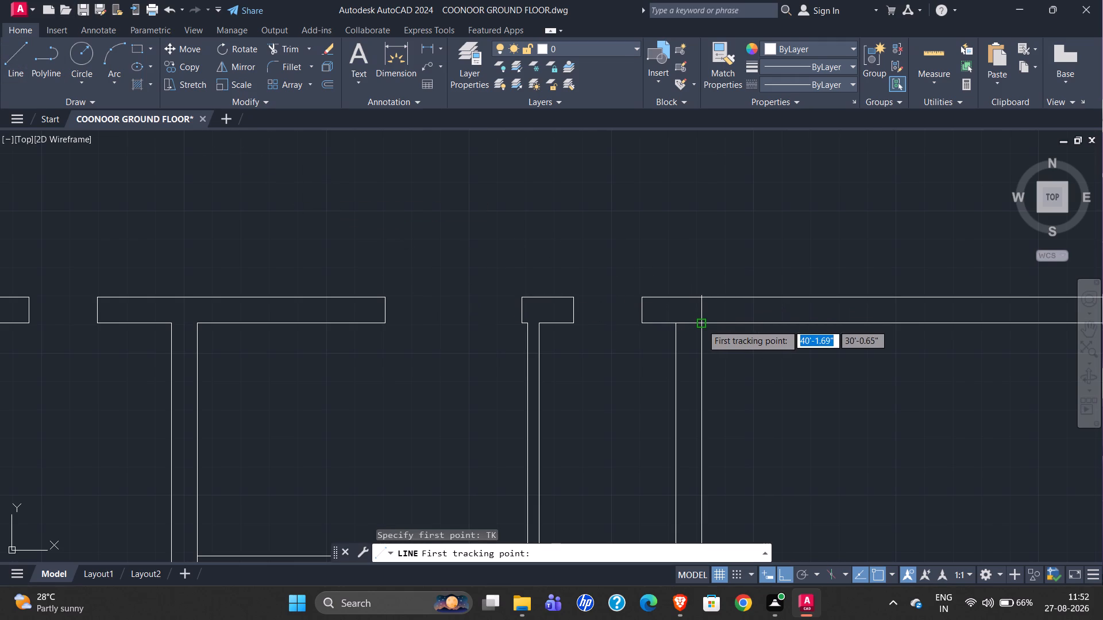
pyautogui.click(702, 324)
pyautogui.write("2'")
pyautogui.press('Return')
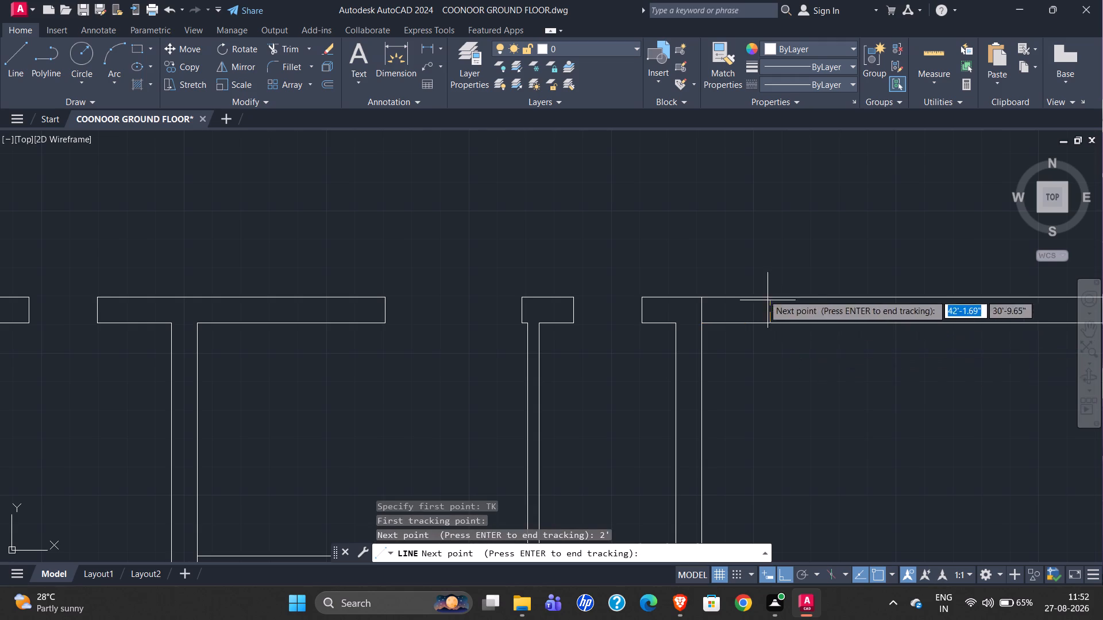
pyautogui.scroll(-1, 699, 237)
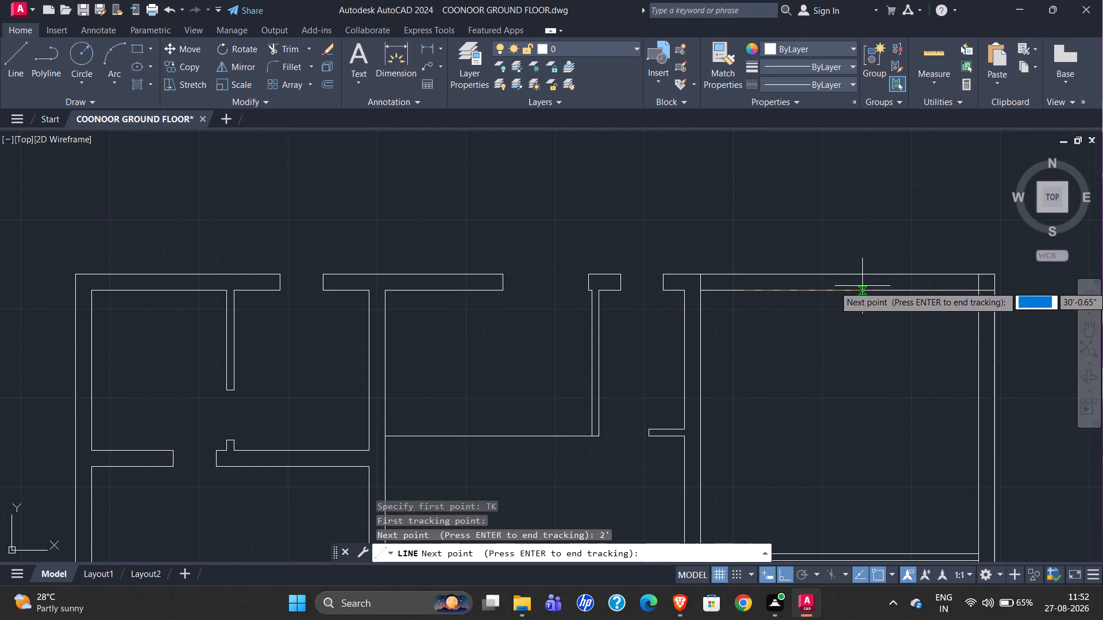
pyautogui.press('1')
pyautogui.press("'")
pyautogui.press('Return')
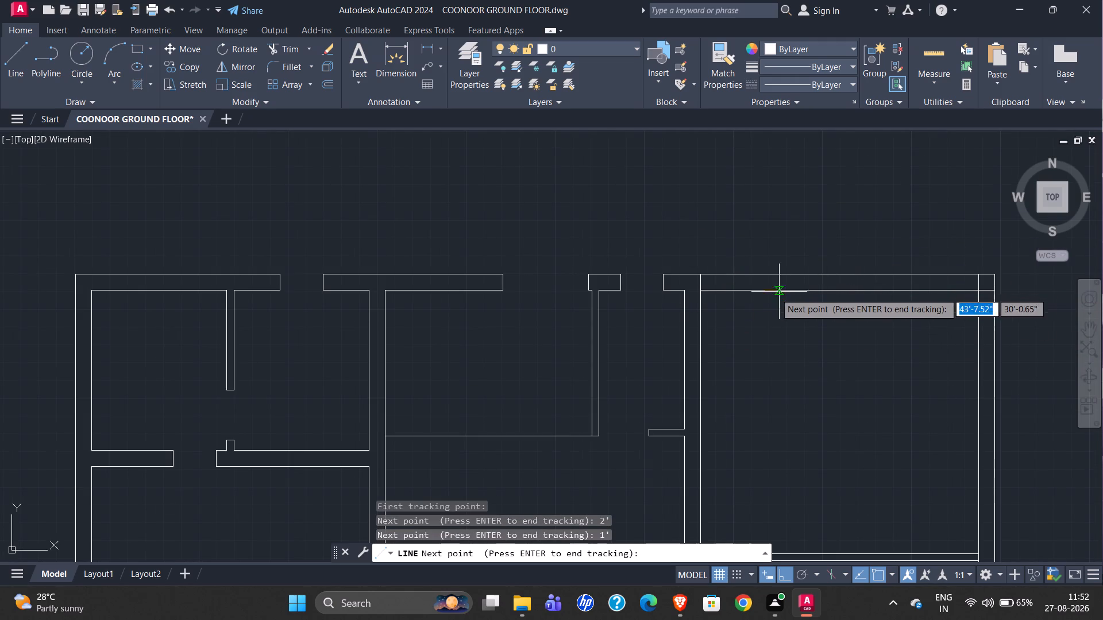
pyautogui.press('Return')
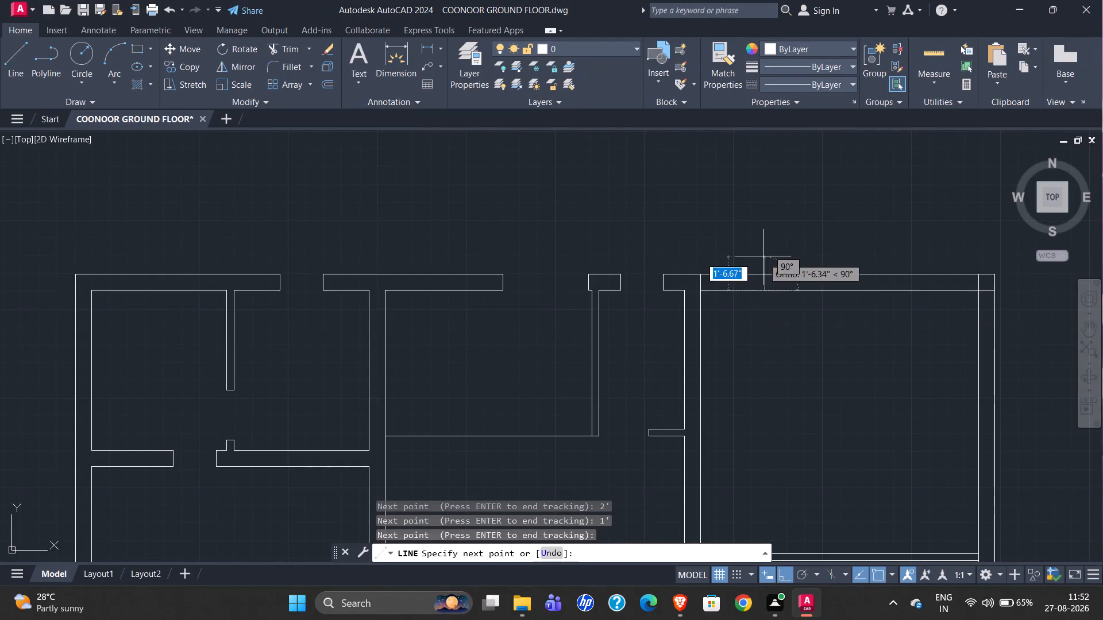
pyautogui.click(765, 275)
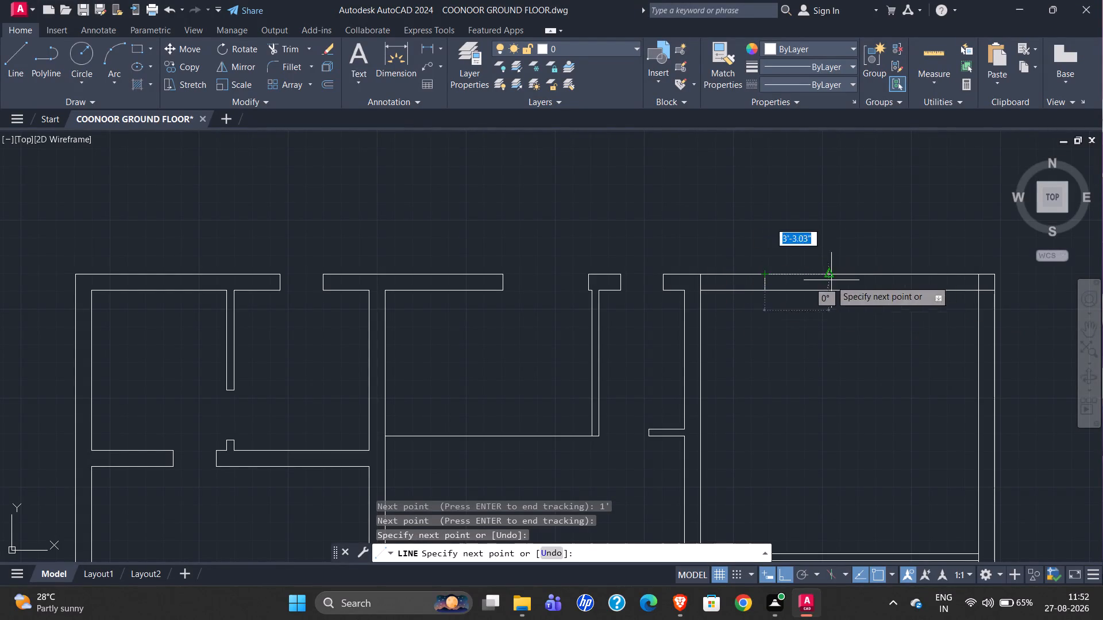
pyautogui.press('Escape')
# Offset the kitchen window's jamb line 4' away from the toilet-side wall to mark the window's other side.
pyautogui.click(766, 283)
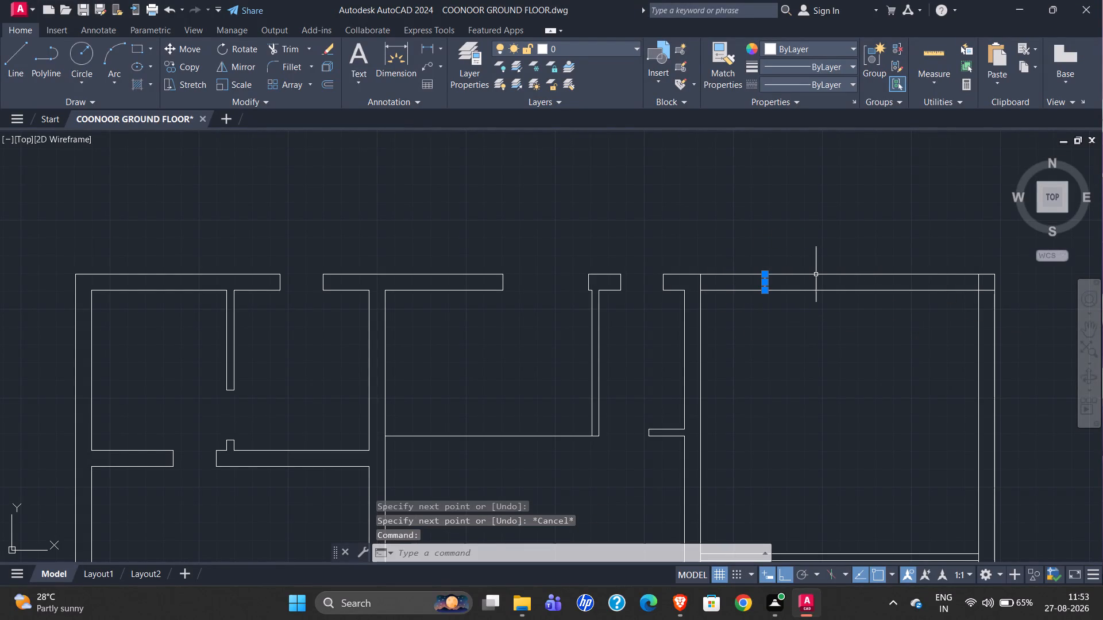
pyautogui.press('o')
pyautogui.press('Return')
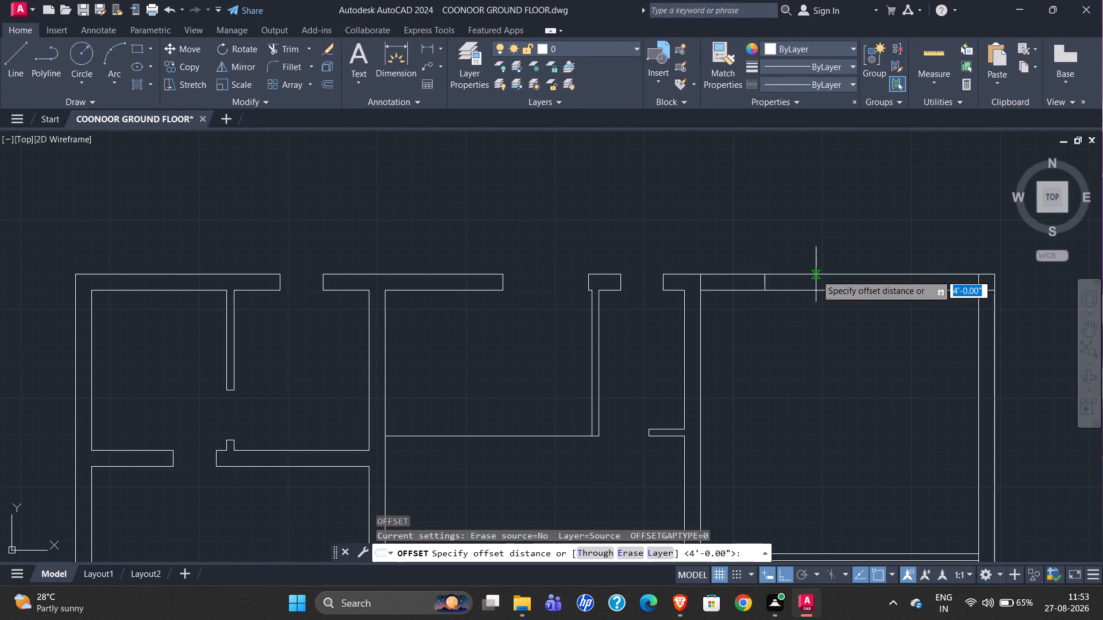
pyautogui.write("4'")
pyautogui.press('Return')
pyautogui.click(854, 247)
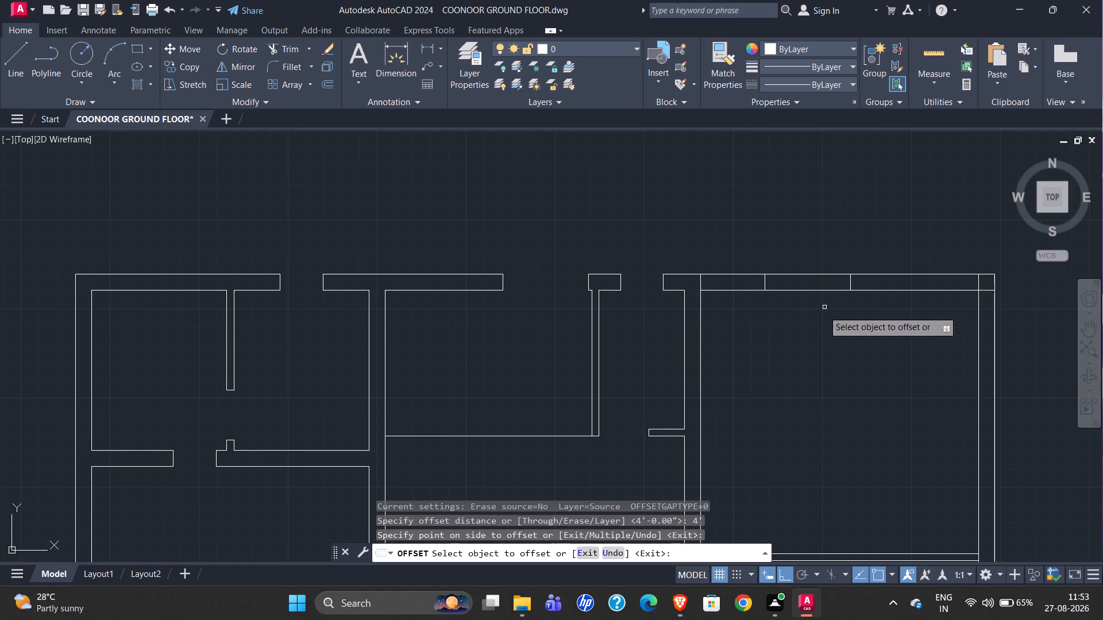
pyautogui.press('Escape')
# Trim both rear wall faces between the kitchen window's jamb lines to cut the window opening.
pyautogui.write('TR')
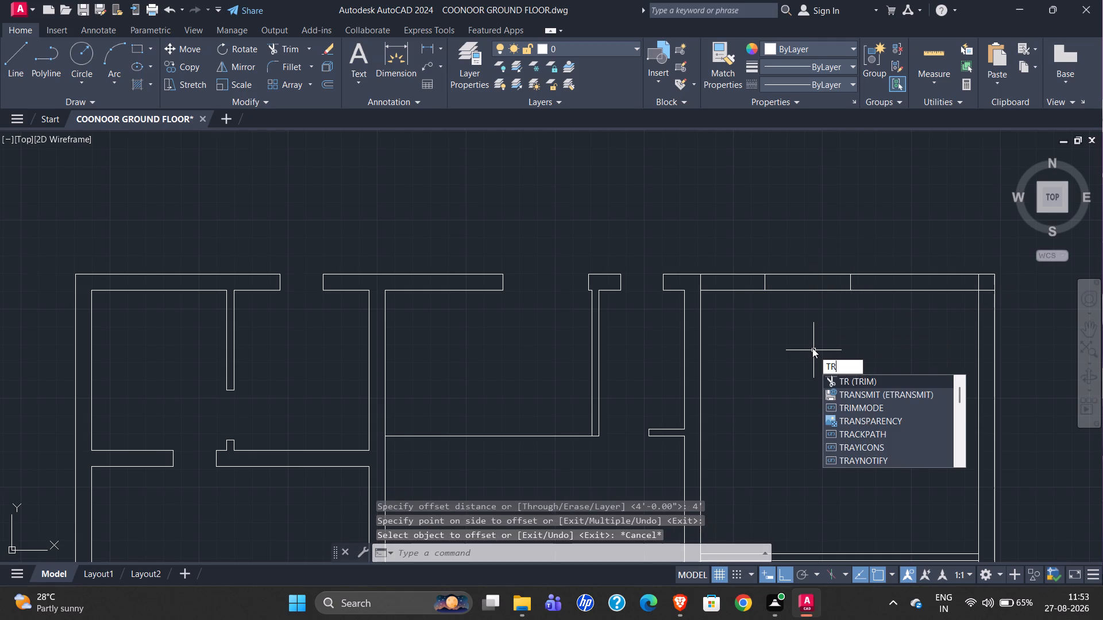
pyautogui.press('Return')
pyautogui.moveTo(813, 341); pyautogui.dragTo(807, 300)
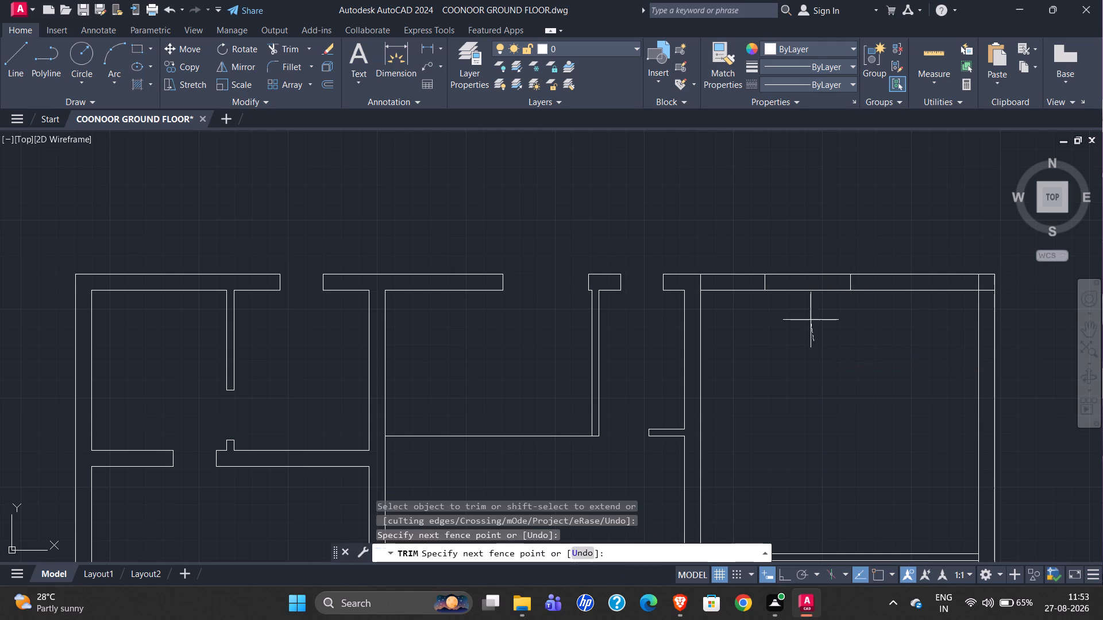
pyautogui.moveTo(807, 300); pyautogui.dragTo(797, 222)
pyautogui.press('Escape')
# In the original plan, examine the opening in the partition between the kitchen and the dining room.
pyautogui.scroll(-3, 774, 210)
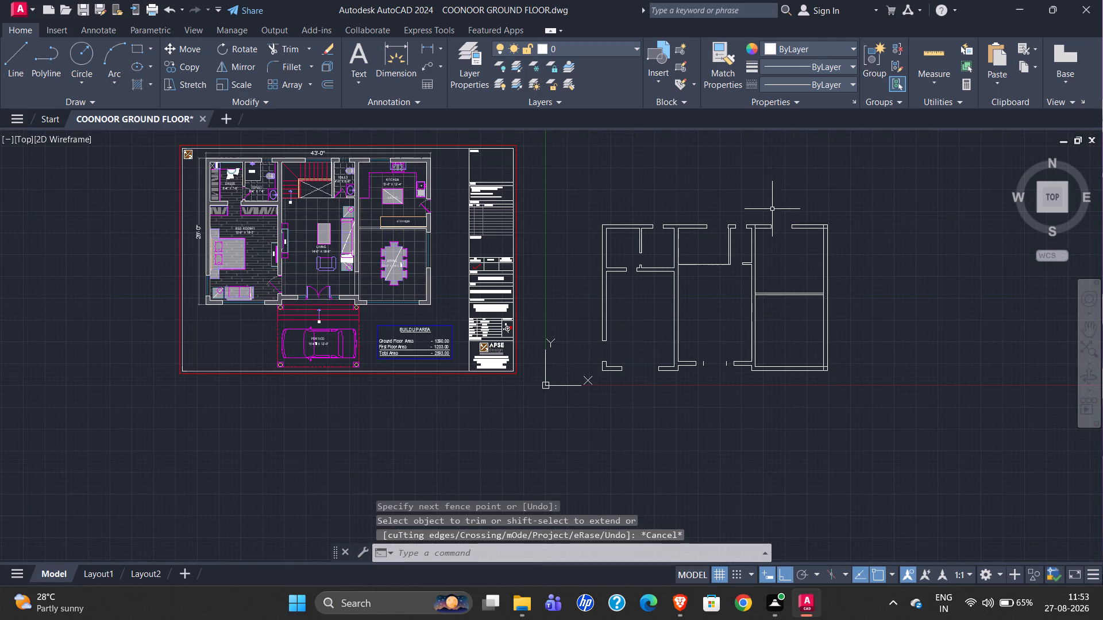
pyautogui.scroll(2, 780, 323)
pyautogui.scroll(-2, 767, 330)
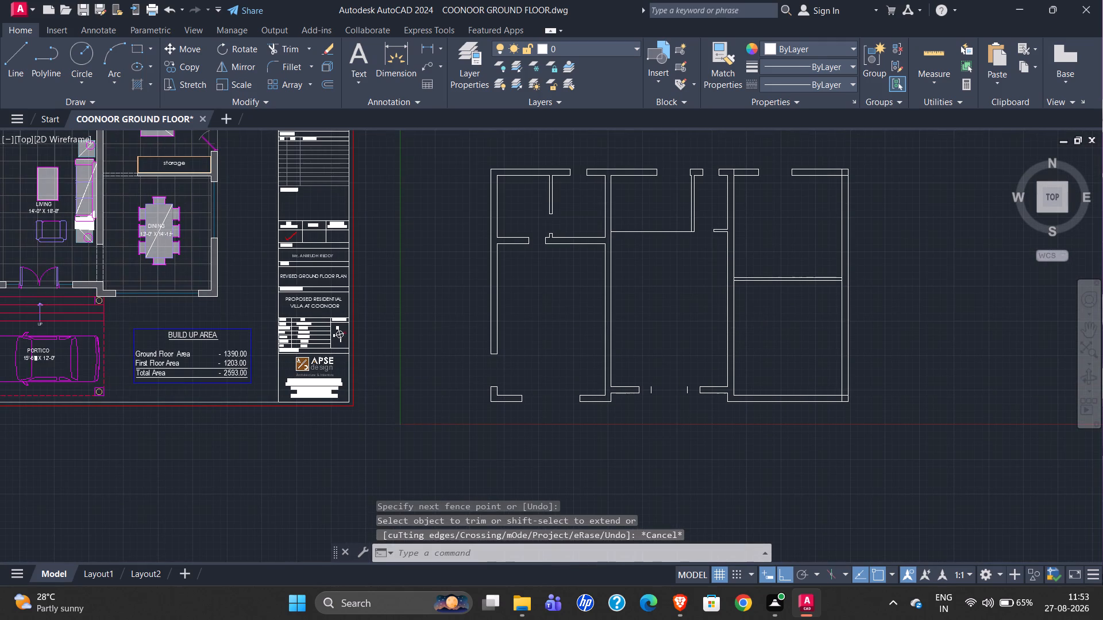
pyautogui.scroll(2, 333, 167)
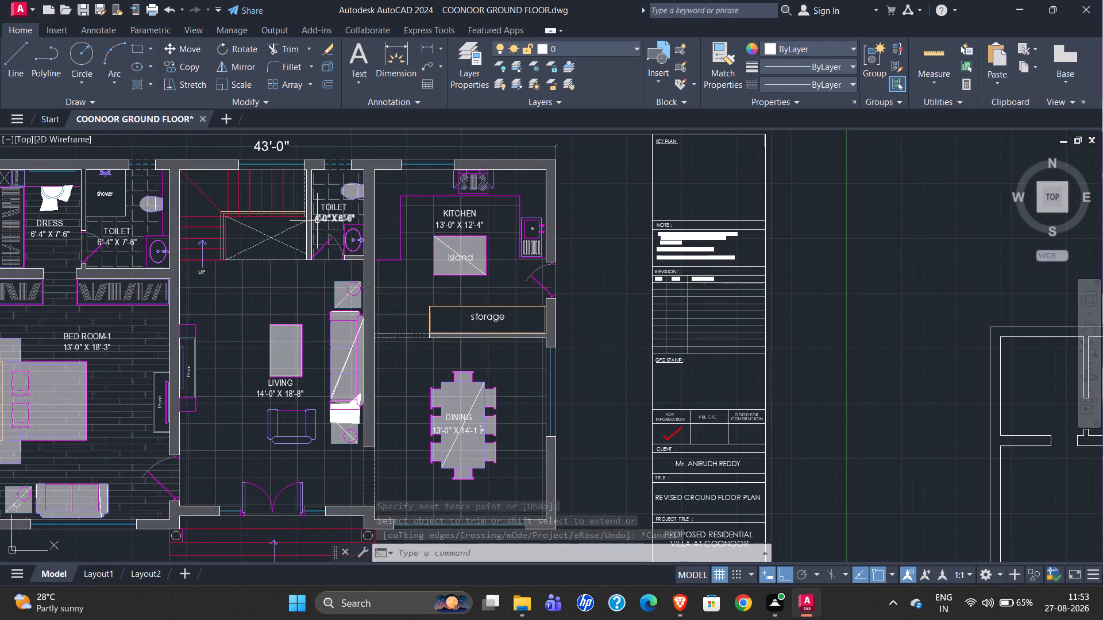
pyautogui.scroll(-1, 265, 226)
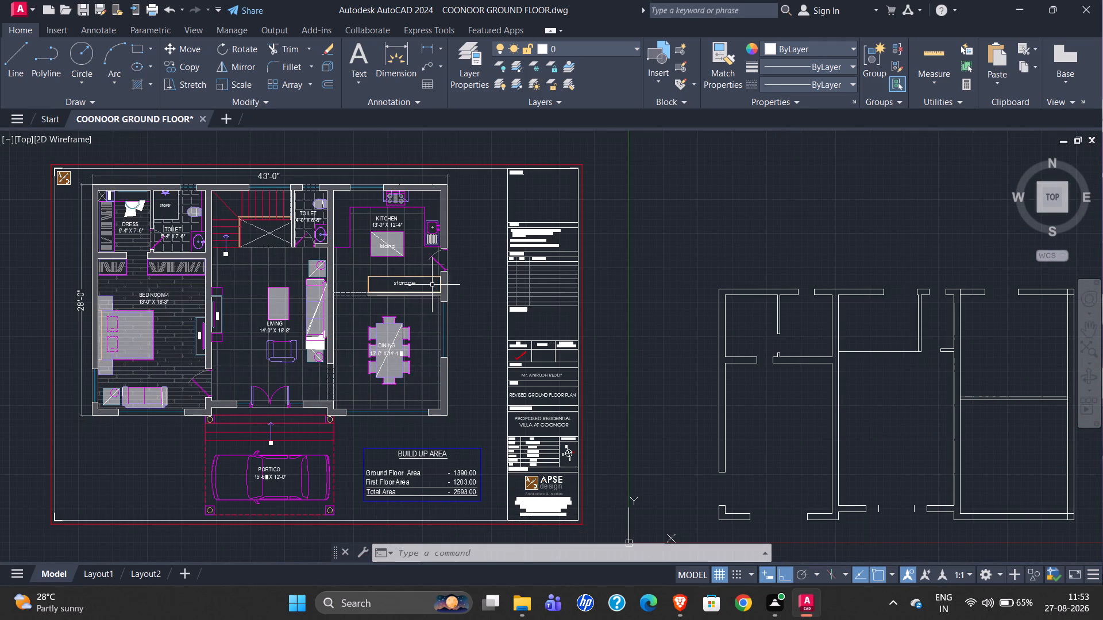
pyautogui.scroll(2, 414, 257)
pyautogui.scroll(-1, 186, 362)
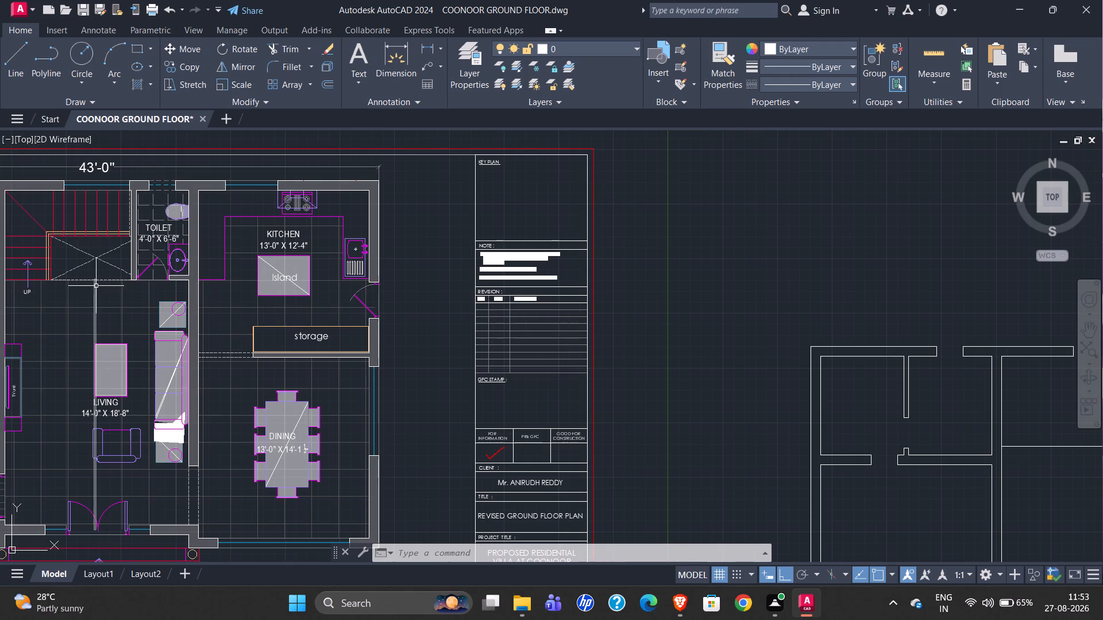
pyautogui.scroll(-1, 48, 300)
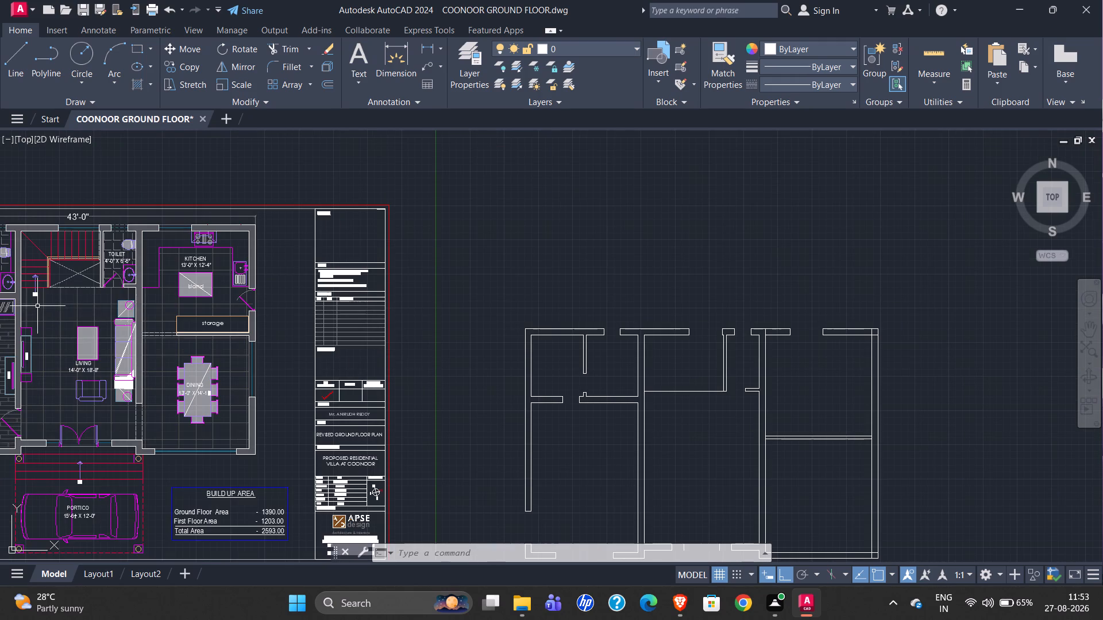
# Draw a jamb line across the redrawn kitchen–dining partition, 3' from its junction with the living room wall.
pyautogui.scroll(3, 815, 472)
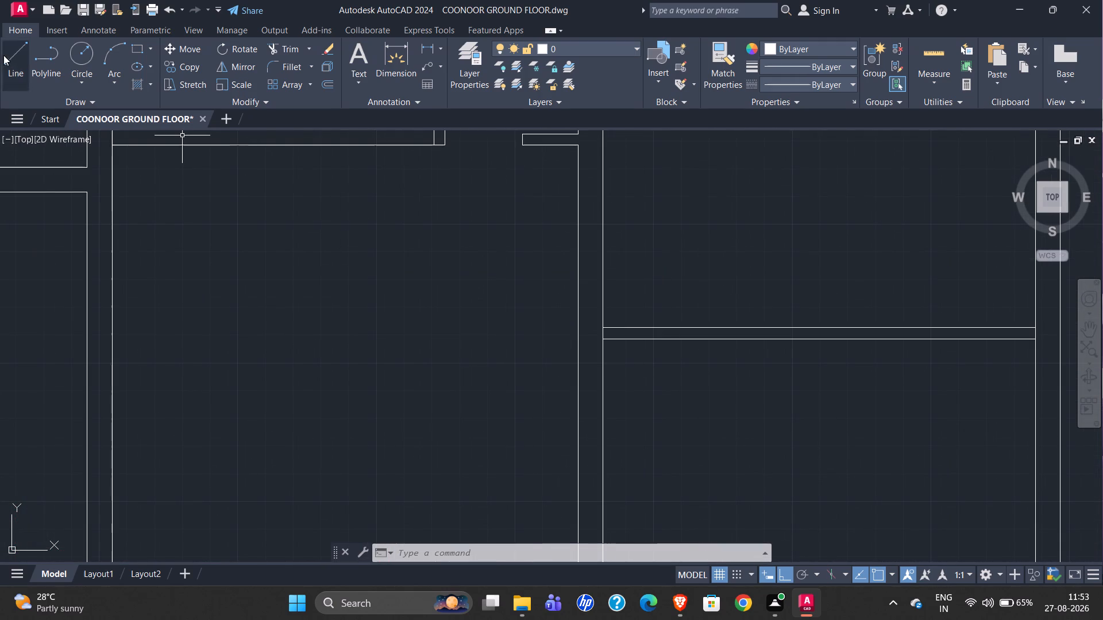
pyautogui.click(11, 64)
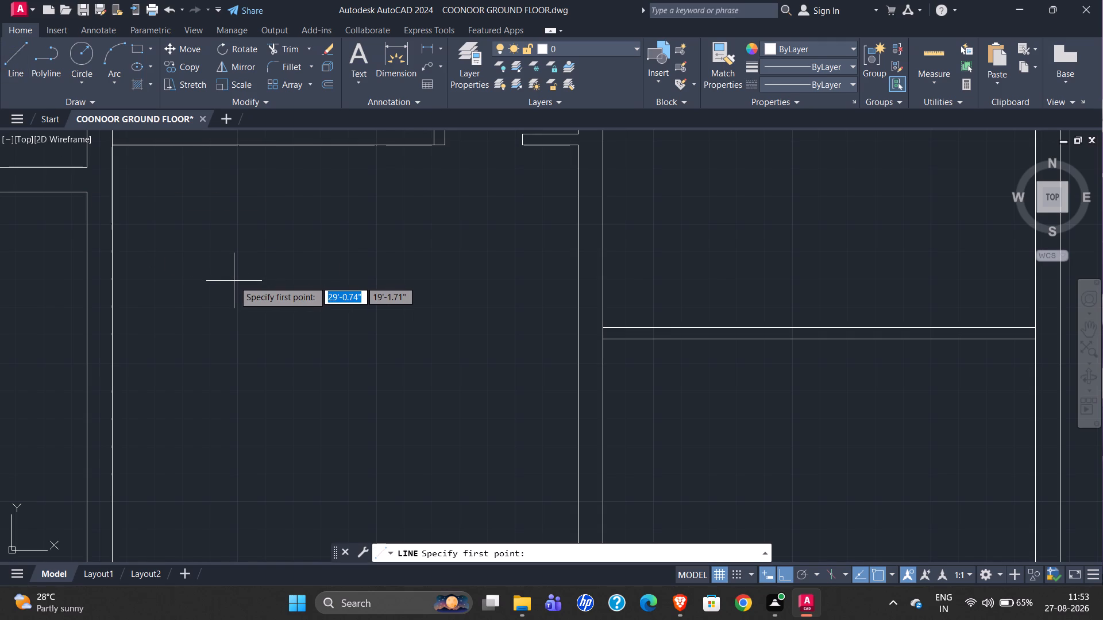
pyautogui.write('TK')
pyautogui.press('Return')
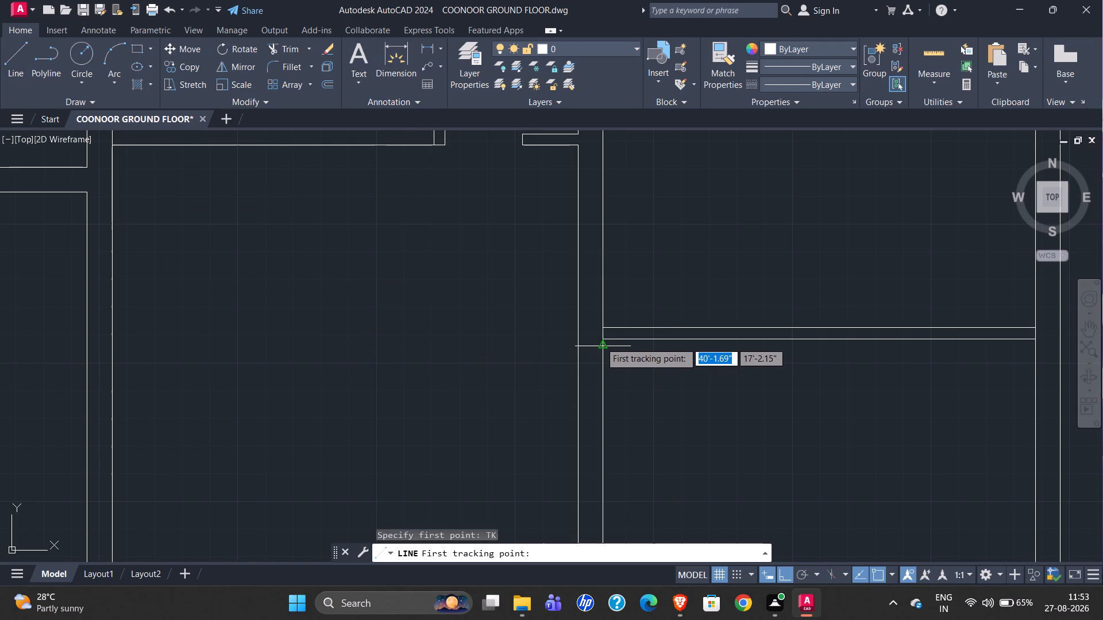
pyautogui.click(599, 336)
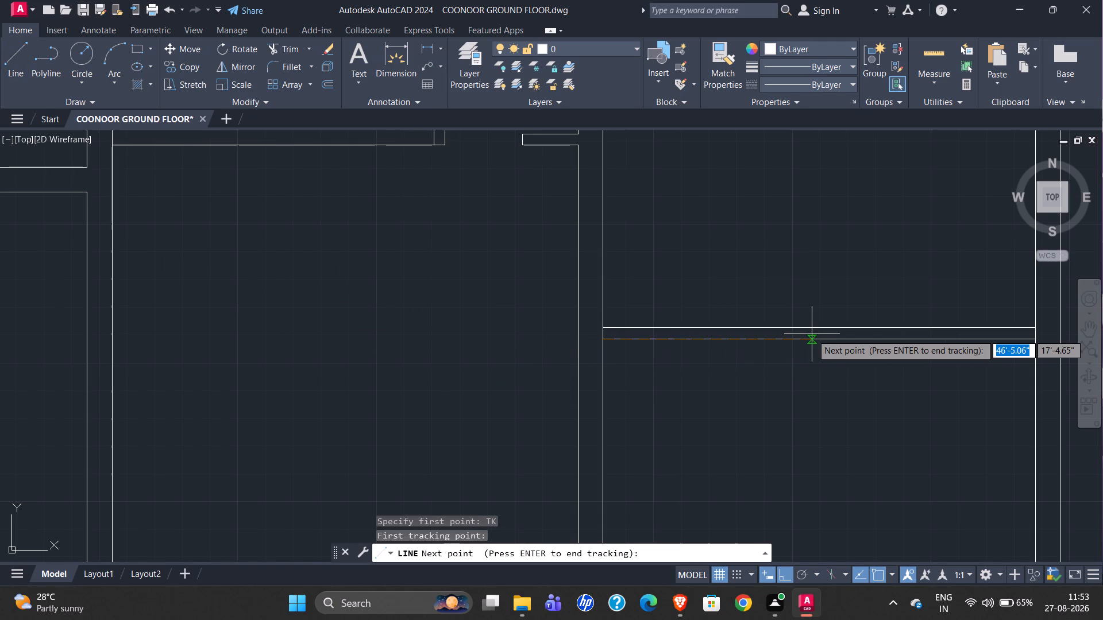
pyautogui.write("3'")
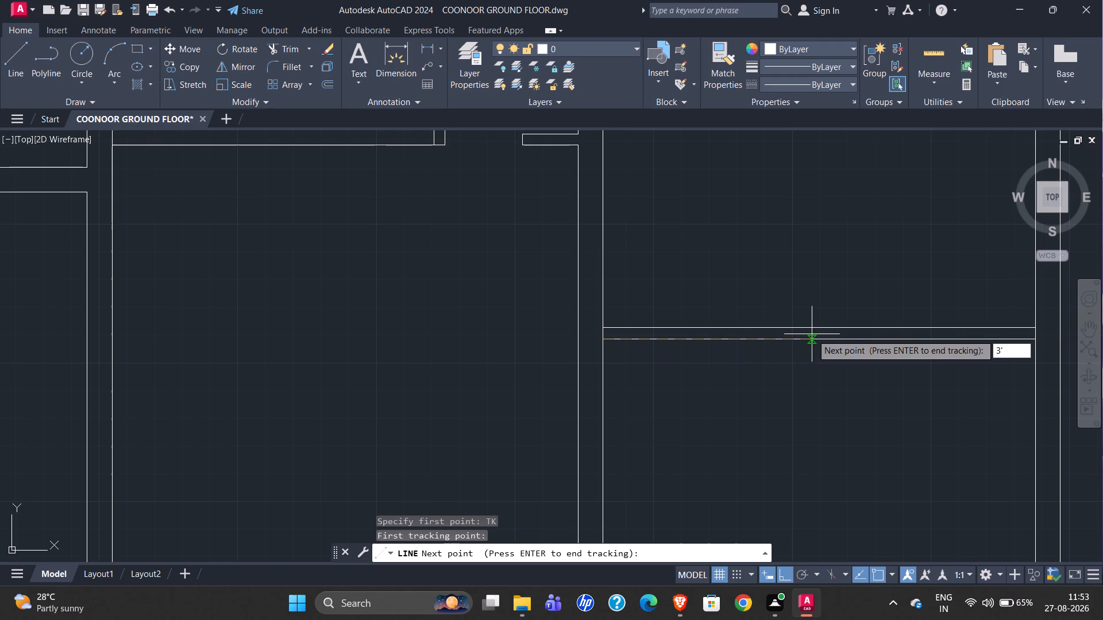
pyautogui.press('Return')
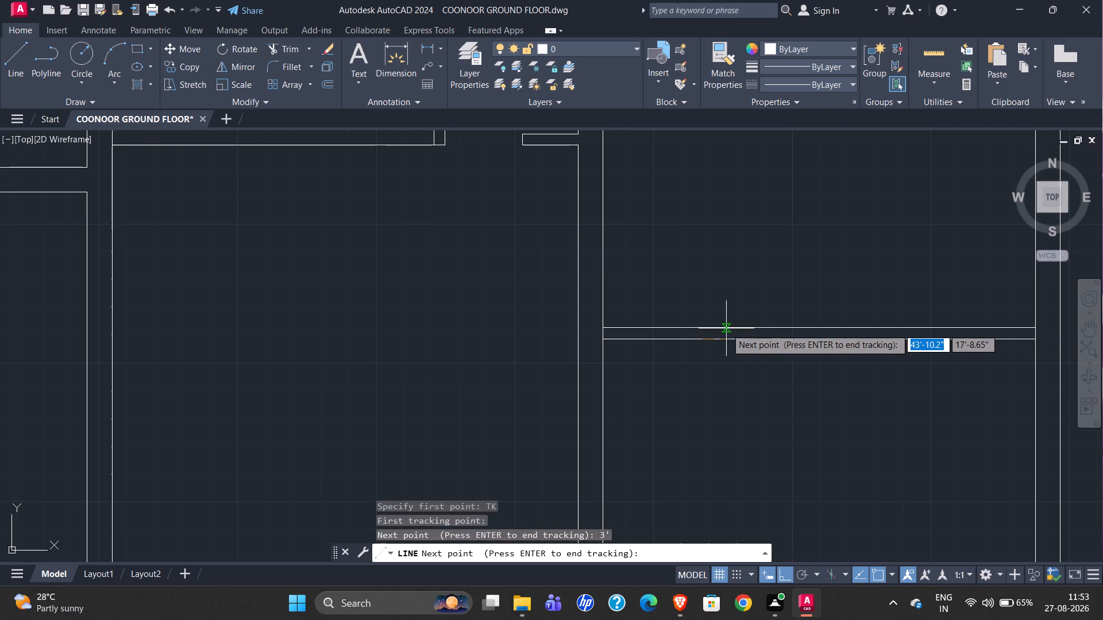
pyautogui.press('Return')
pyautogui.click(700, 329)
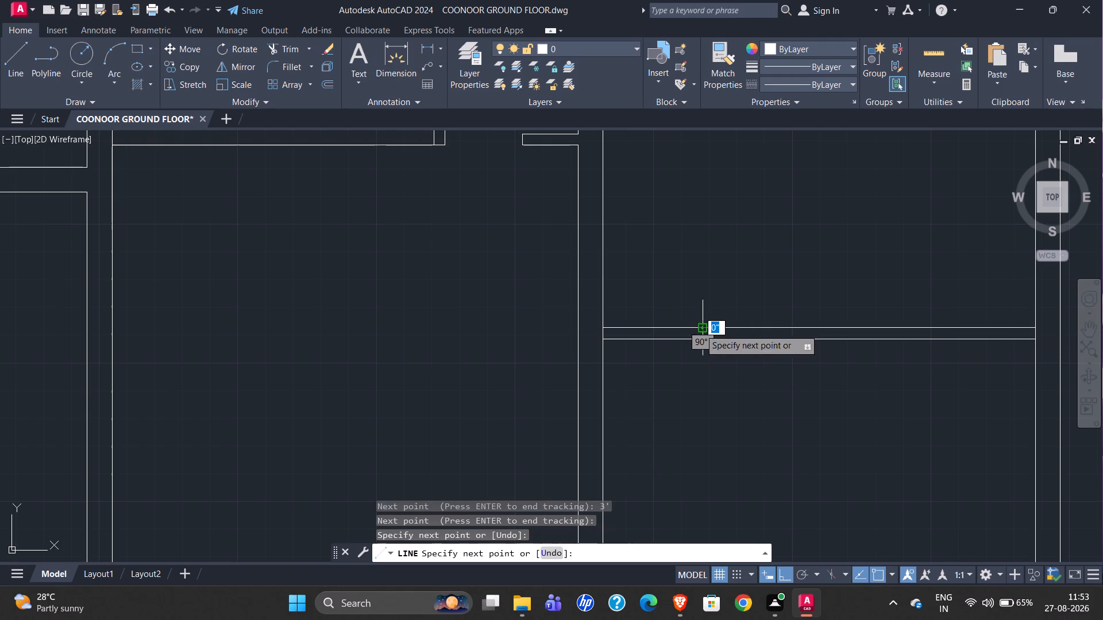
# Offset the jamb line on the kitchen–dining partition 1' away from the living room wall.
pyautogui.press('Escape')
pyautogui.scroll(-2, 593, 281)
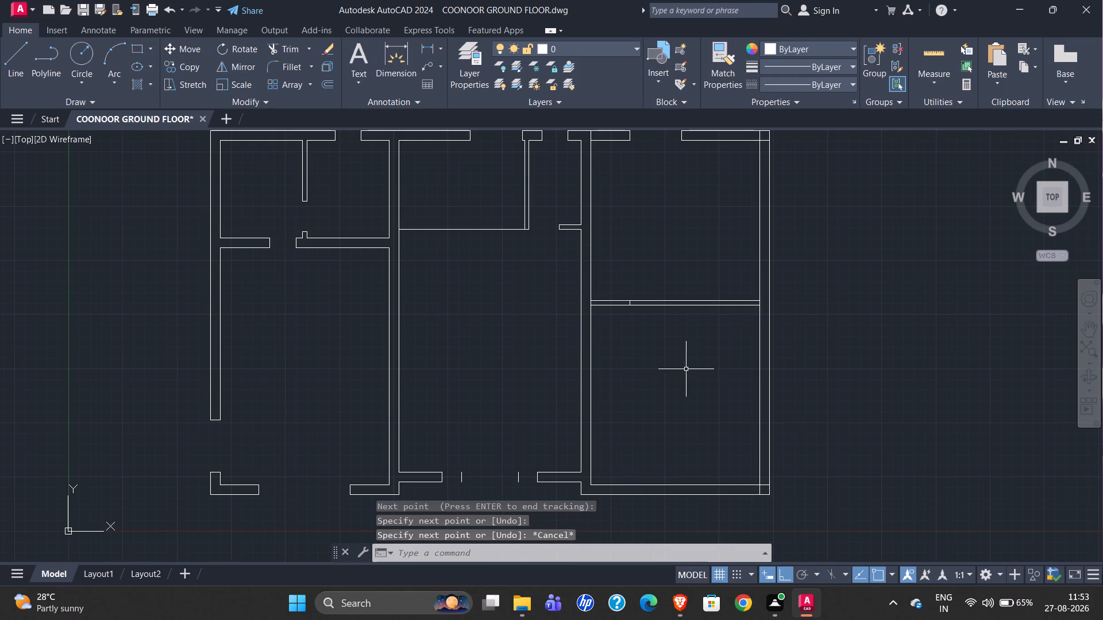
pyautogui.scroll(-2, 687, 366)
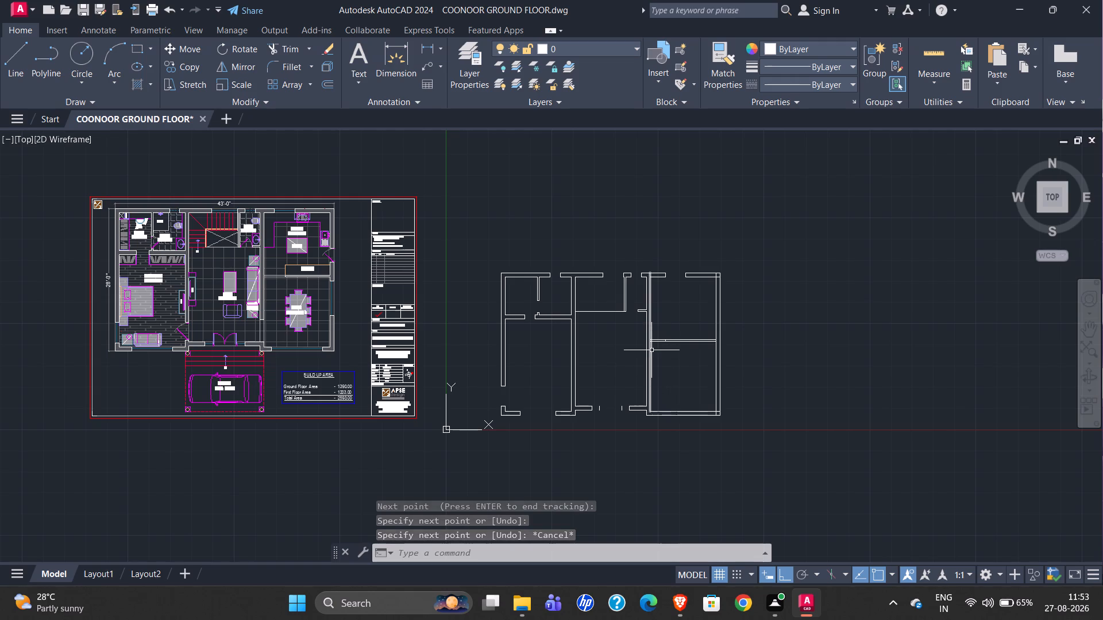
pyautogui.scroll(4, 651, 345)
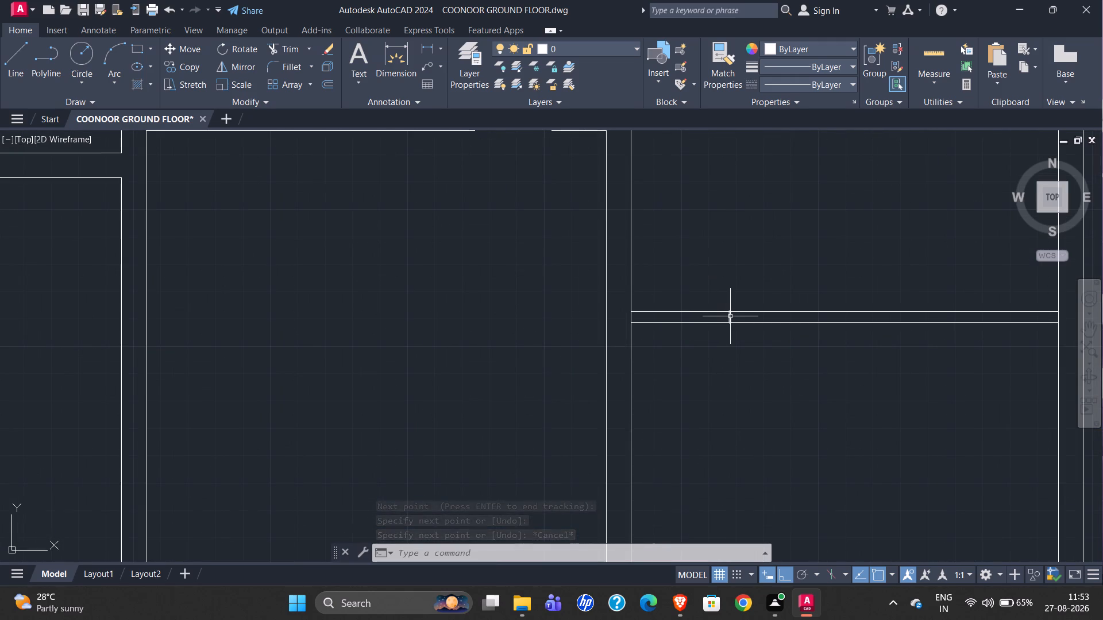
pyautogui.click(730, 316)
pyautogui.press('o')
pyautogui.press('Return')
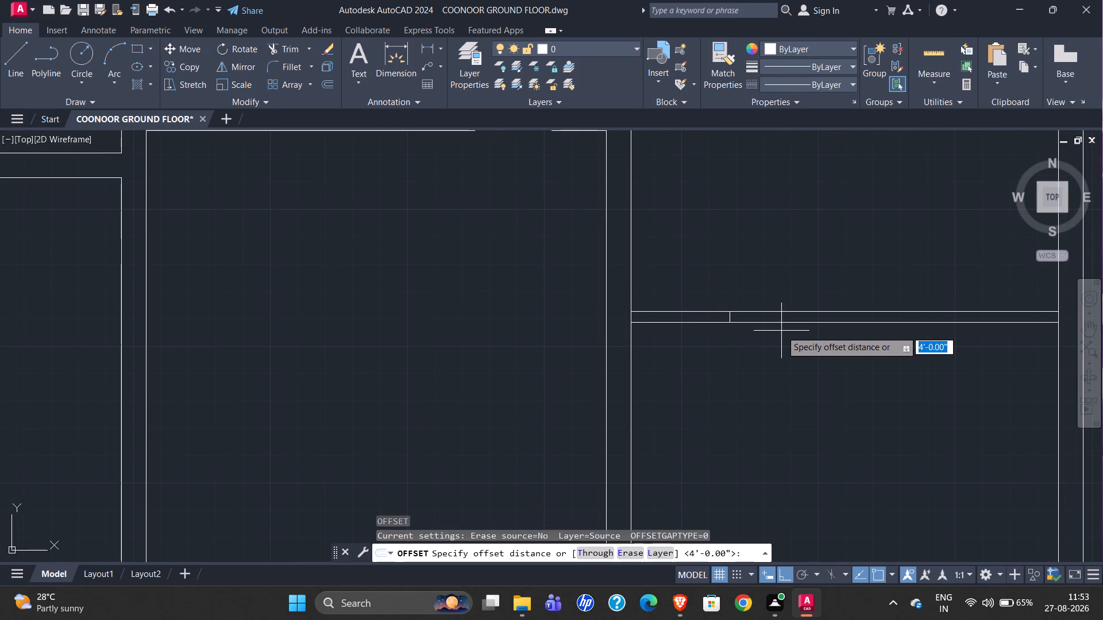
pyautogui.write("1'")
pyautogui.press('Return')
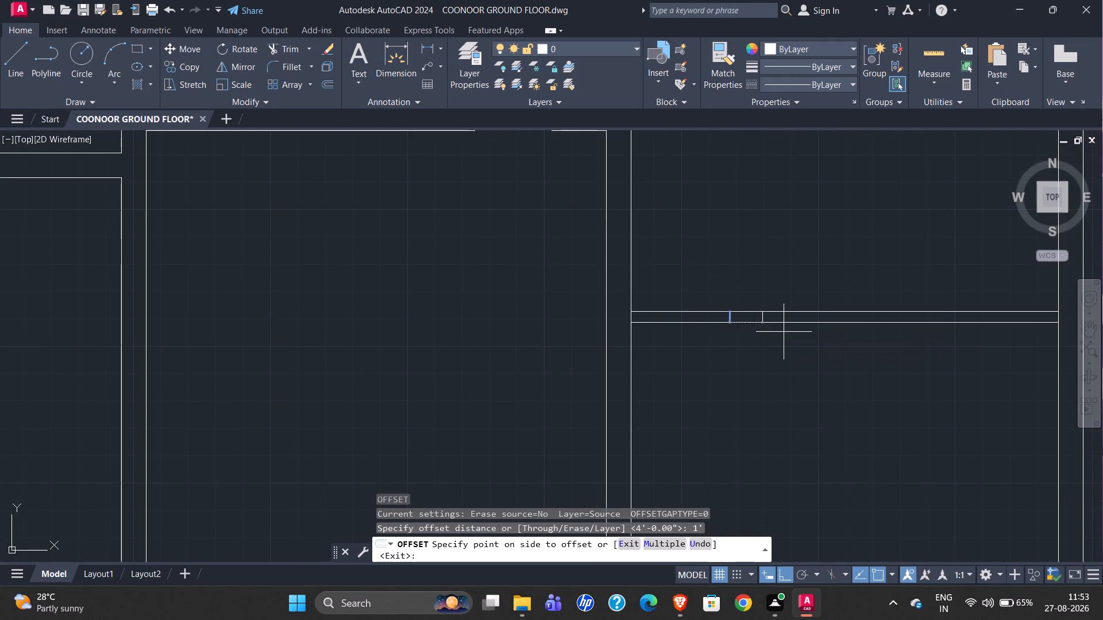
pyautogui.click(784, 332)
pyautogui.press('Escape')
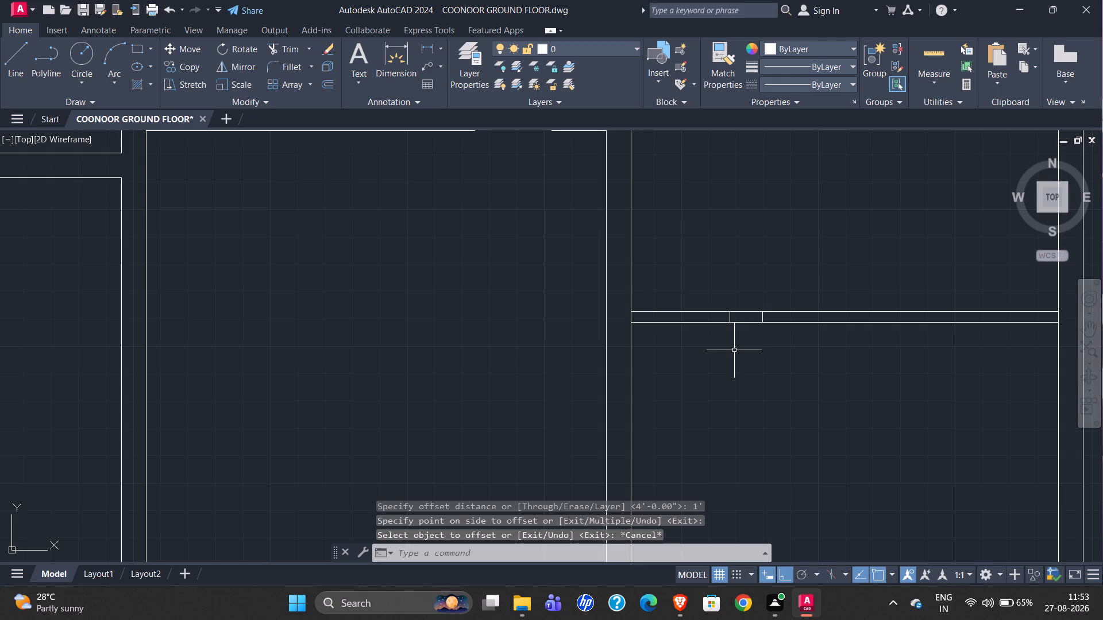
# Trim the kitchen–dining partition between the living room wall and the offset jamb line, removing the first jamb line too.
pyautogui.write('TR')
pyautogui.press('Return')
pyautogui.moveTo(716, 366); pyautogui.dragTo(708, 287)
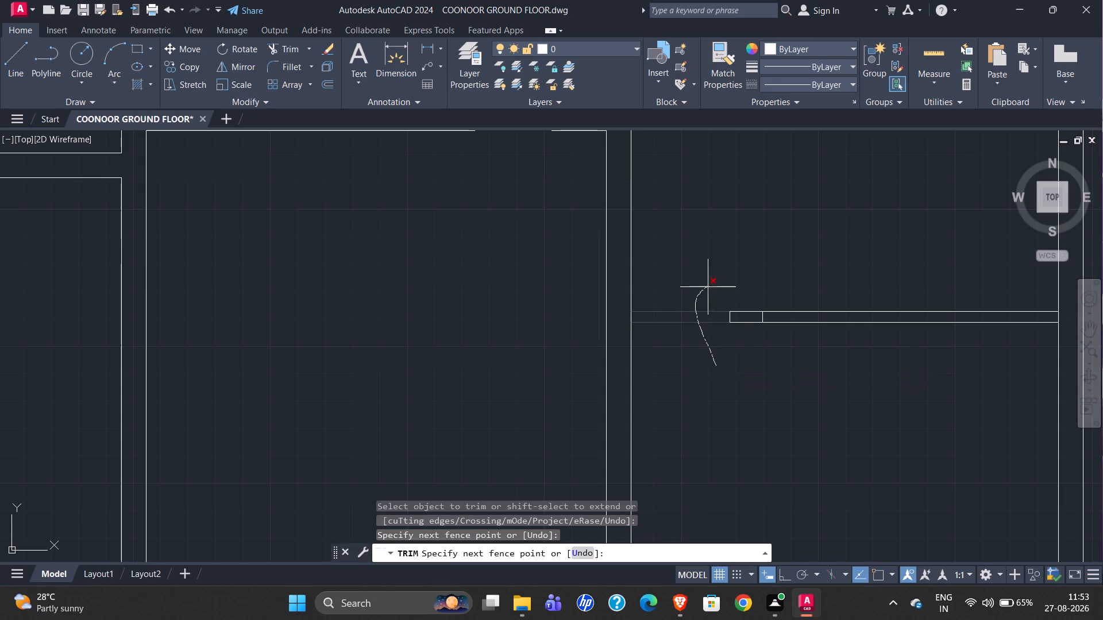
pyautogui.moveTo(708, 287); pyautogui.dragTo(734, 301)
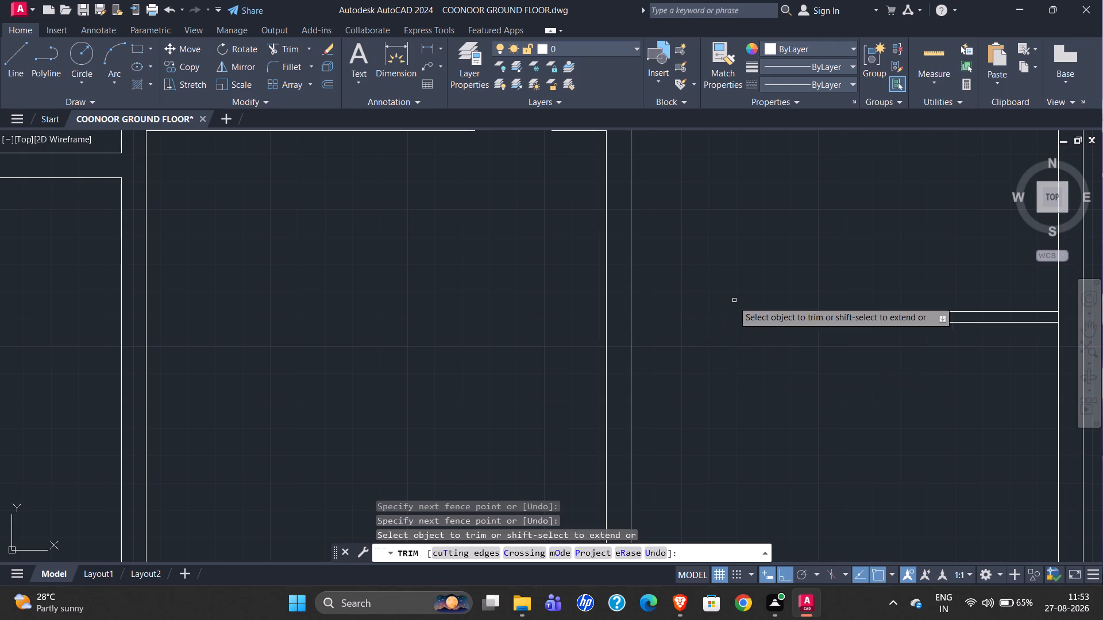
# Trim the overlapping lines where the rear wall meets the living–kitchen wall and at the kitchen's outer rear corner.
pyautogui.scroll(-2, 599, 431)
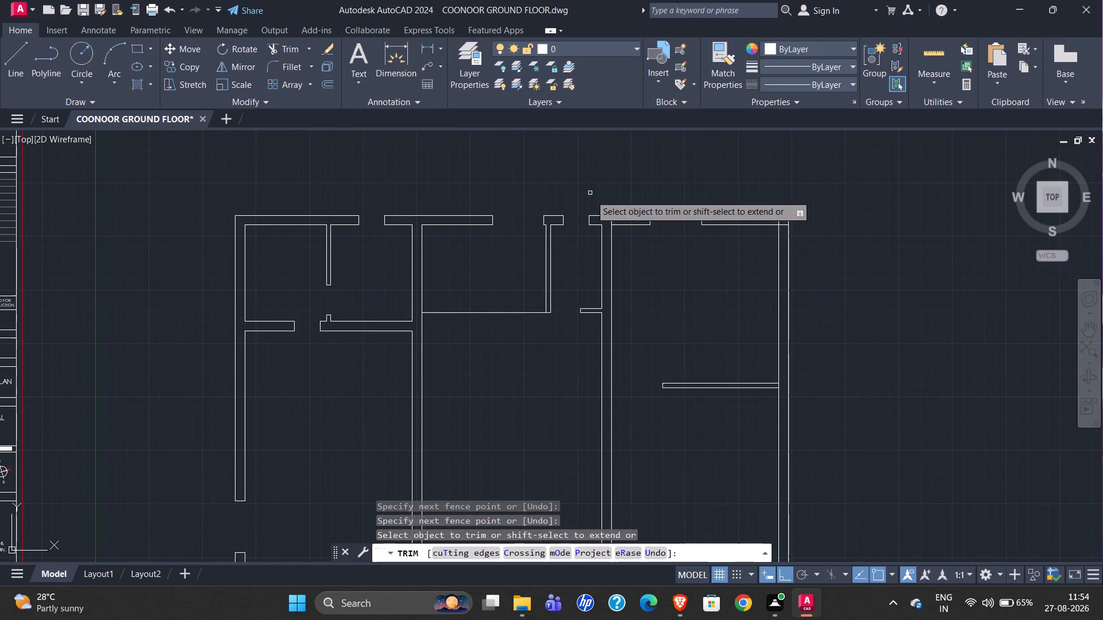
pyautogui.scroll(5, 595, 201)
pyautogui.moveTo(685, 396); pyautogui.dragTo(848, 386)
pyautogui.scroll(-3, 398, 241)
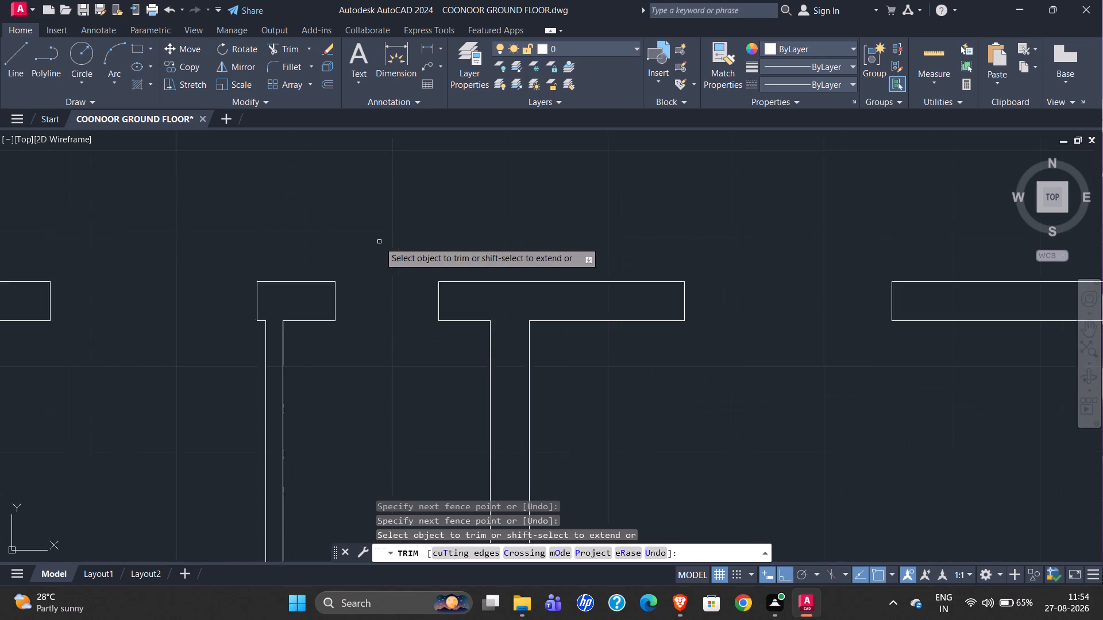
pyautogui.scroll(-1, 419, 241)
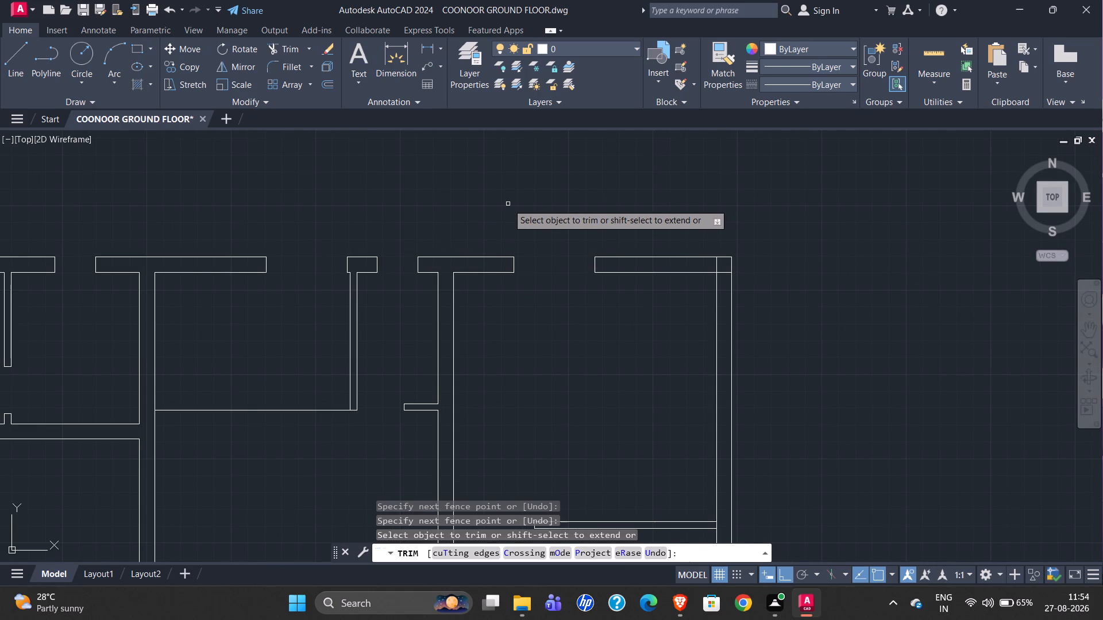
pyautogui.scroll(2, 768, 297)
pyautogui.moveTo(619, 220); pyautogui.dragTo(665, 273)
pyautogui.scroll(-3, 714, 203)
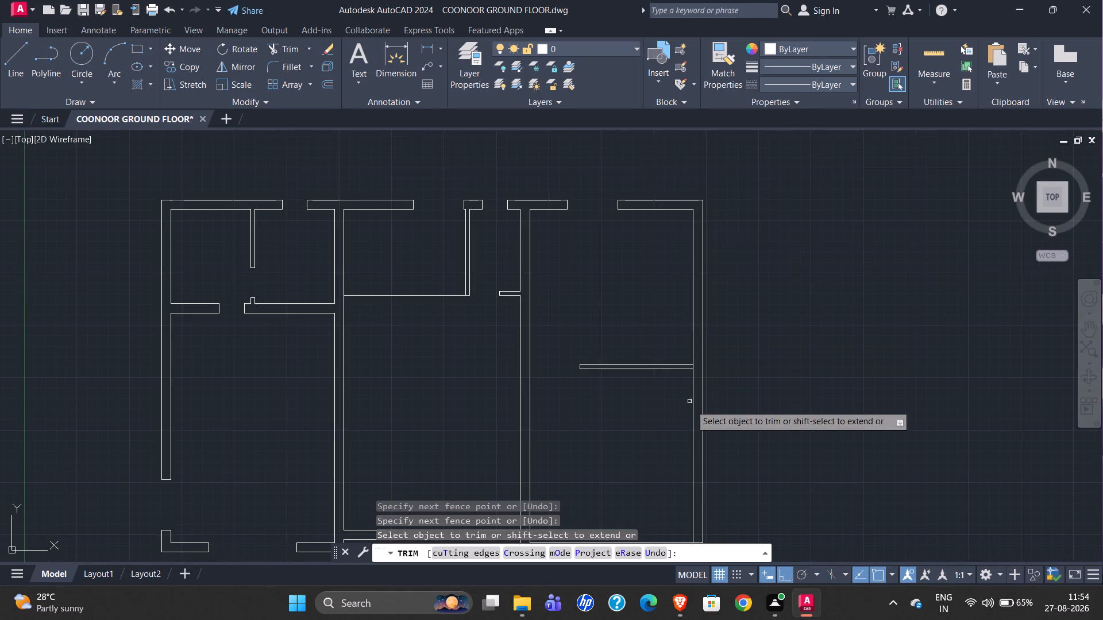
# Trim the outer side wall's inner face across the partition's end, and the overlapping lines at the dining room's outer front corner.
pyautogui.scroll(4, 694, 382)
pyautogui.moveTo(682, 315); pyautogui.dragTo(703, 313)
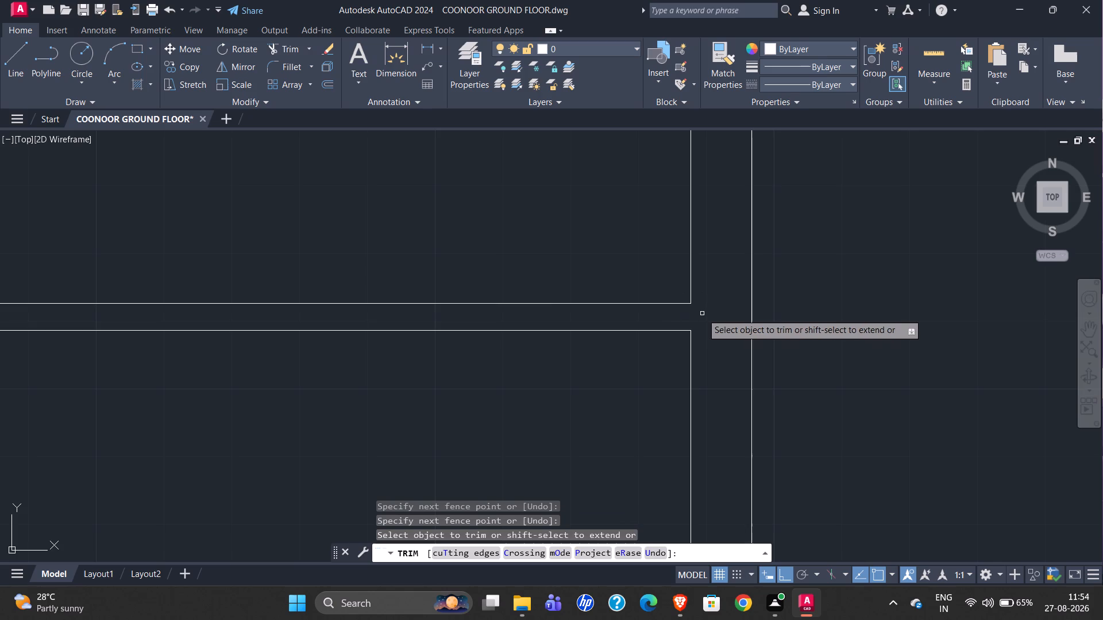
pyautogui.scroll(-3, 546, 303)
pyautogui.scroll(-1, 642, 305)
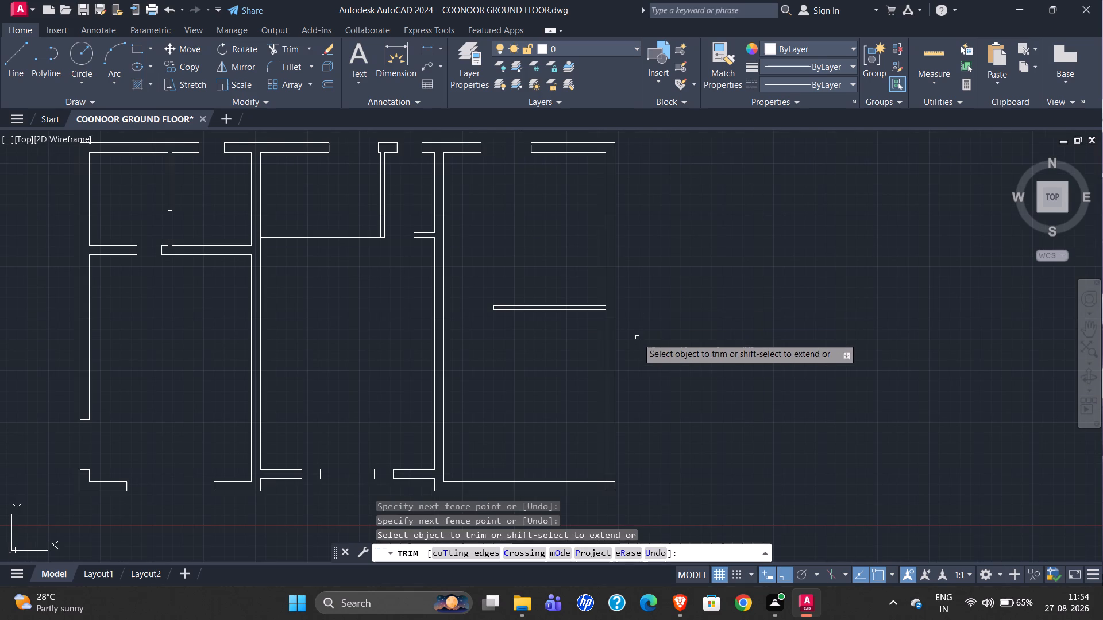
pyautogui.scroll(3, 604, 517)
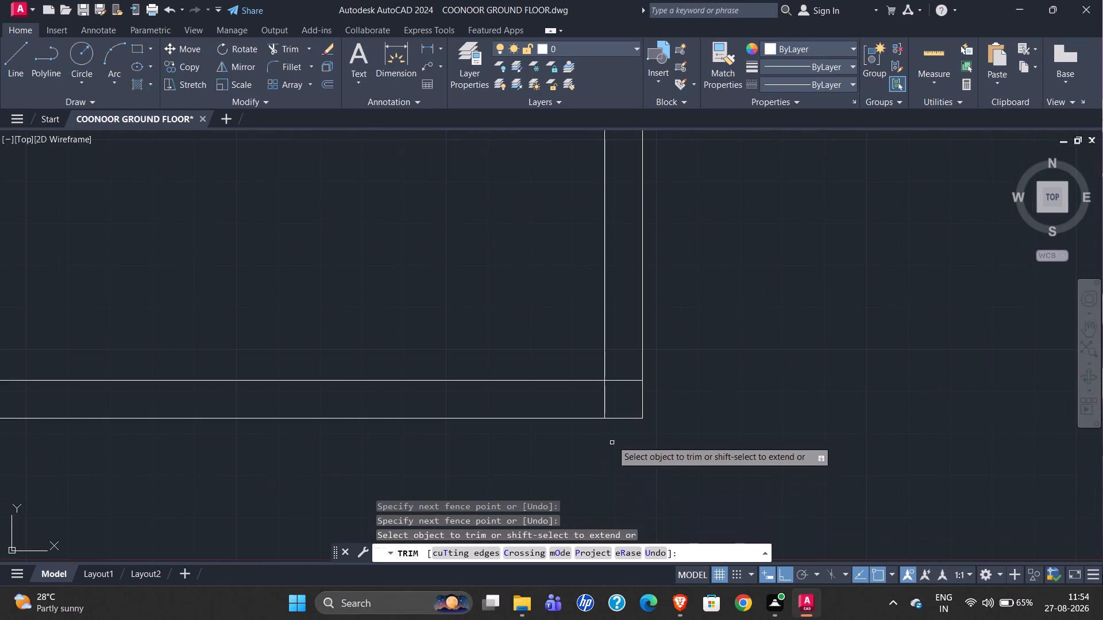
pyautogui.moveTo(623, 348); pyautogui.dragTo(595, 404)
pyautogui.moveTo(518, 488); pyautogui.dragTo(509, 495, button='right')
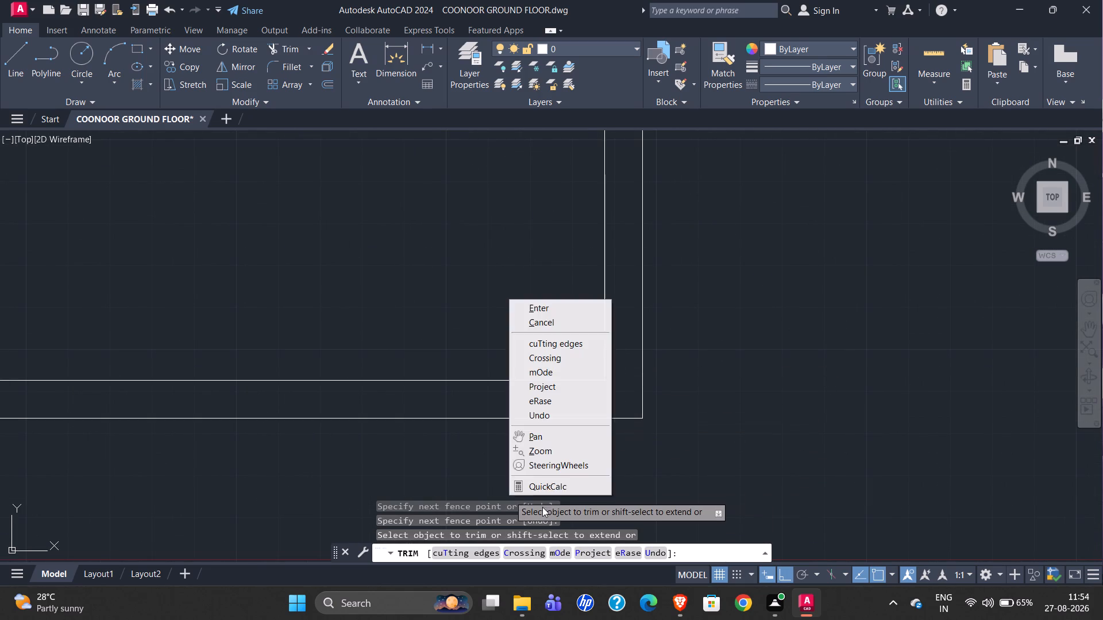
pyautogui.click(733, 408)
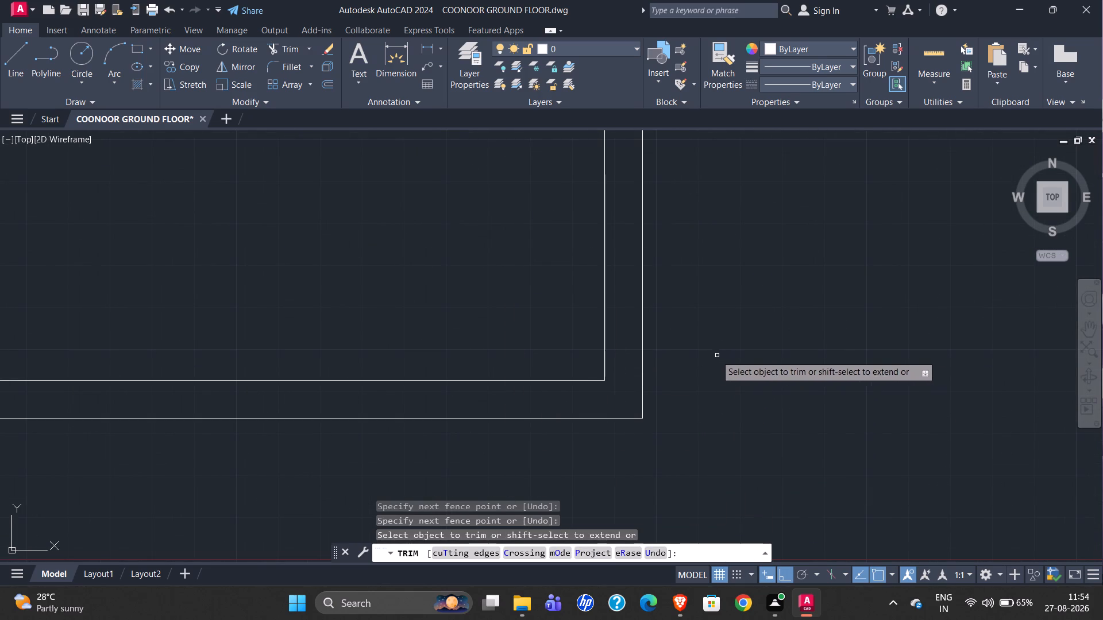
# Compare the redrawn kitchen and dining walls with the original, examining the door opening in the kitchen's outer side wall.
pyautogui.scroll(-3, 654, 396)
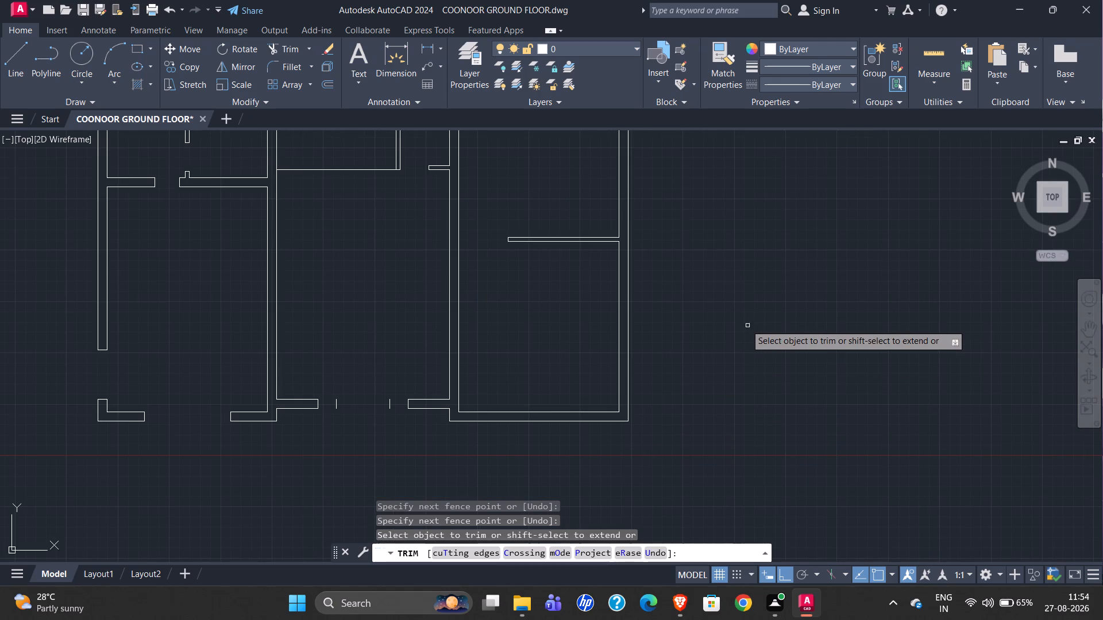
pyautogui.scroll(-1, 585, 412)
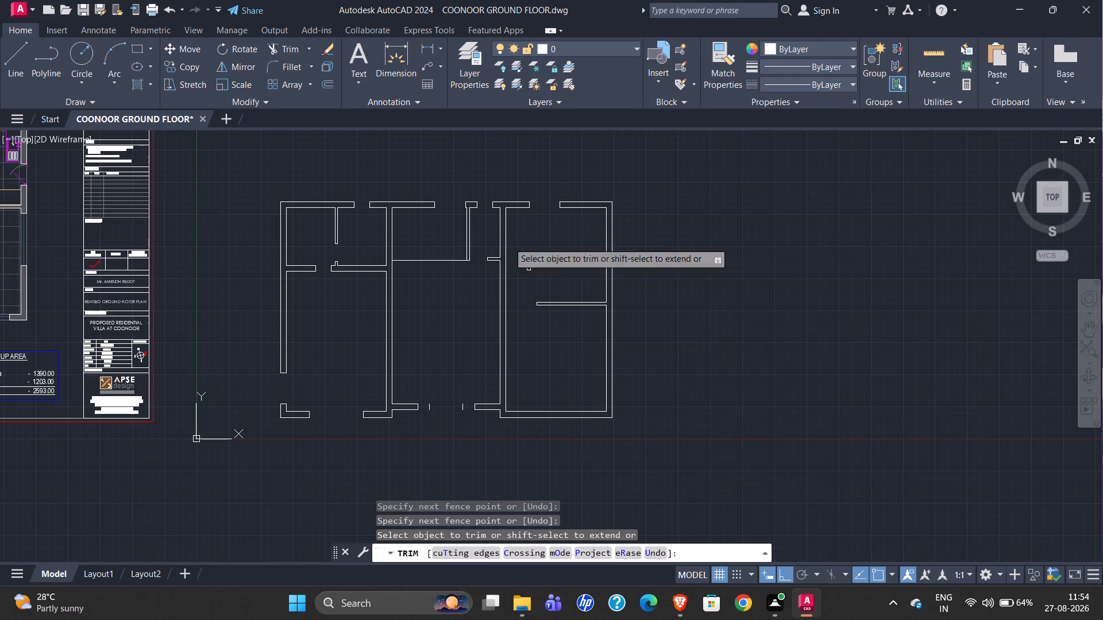
pyautogui.scroll(3, 507, 201)
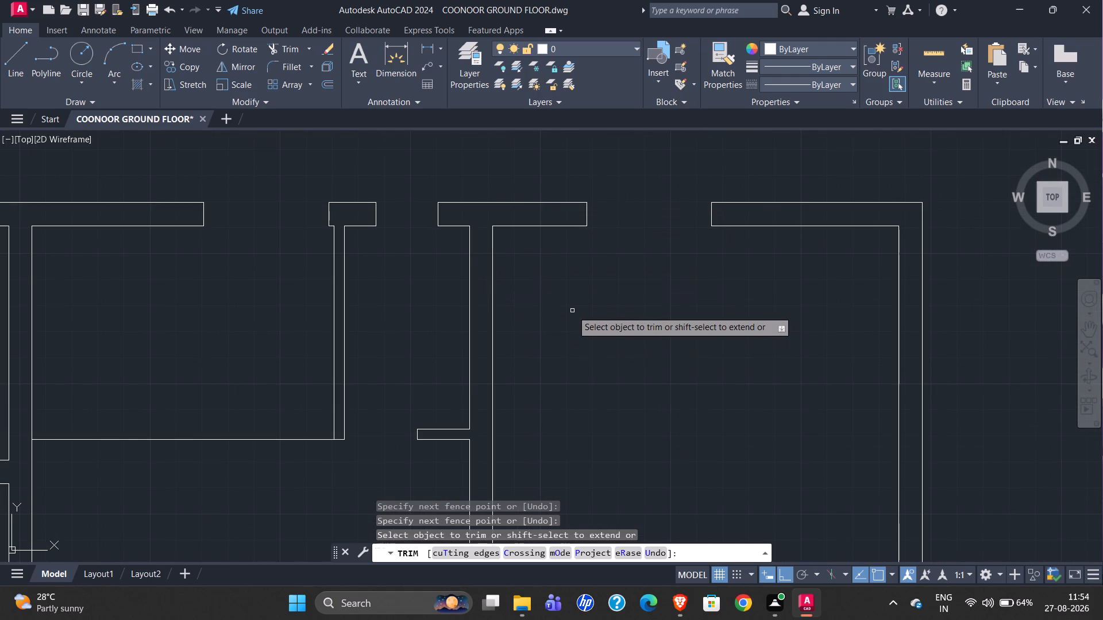
pyautogui.scroll(-2, 572, 309)
pyautogui.scroll(3, 651, 448)
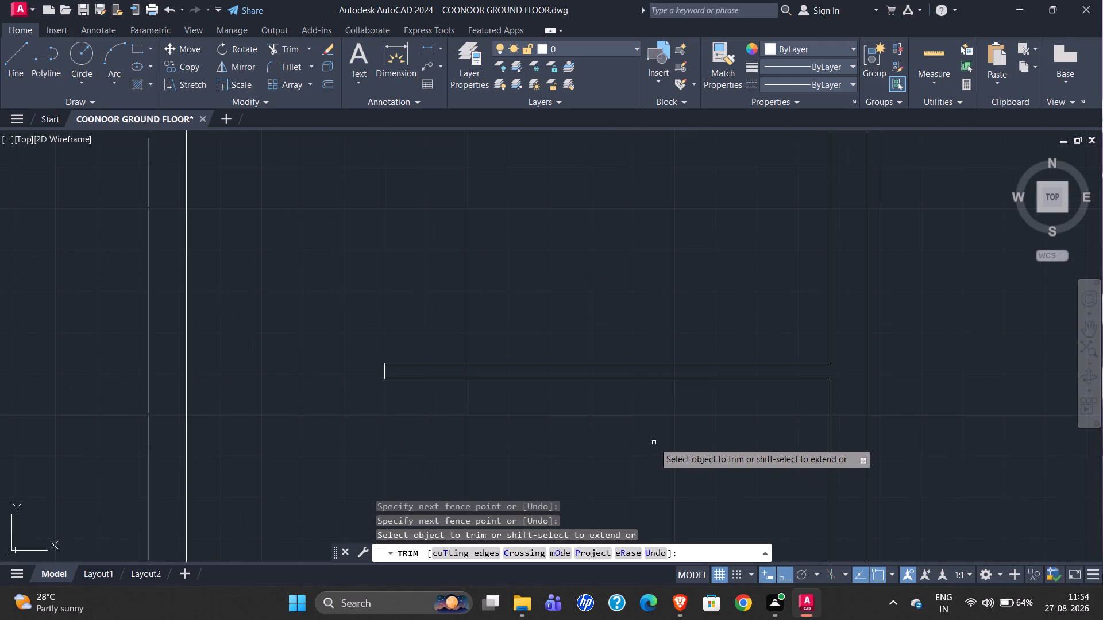
pyautogui.scroll(-2, 652, 443)
pyautogui.scroll(-2, 661, 316)
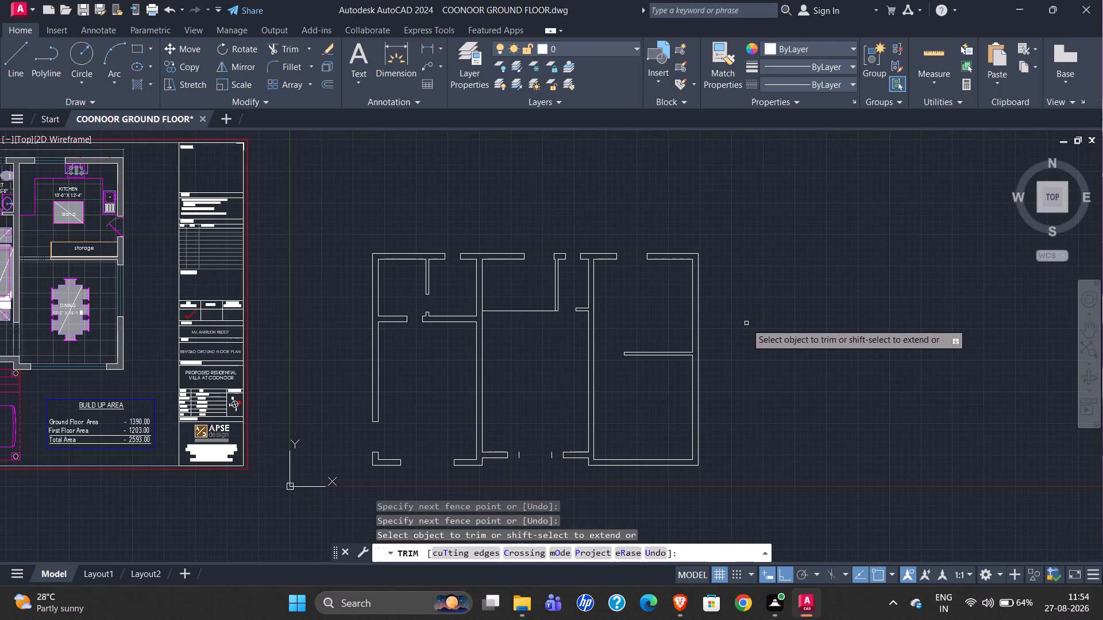
pyautogui.scroll(1, 74, 226)
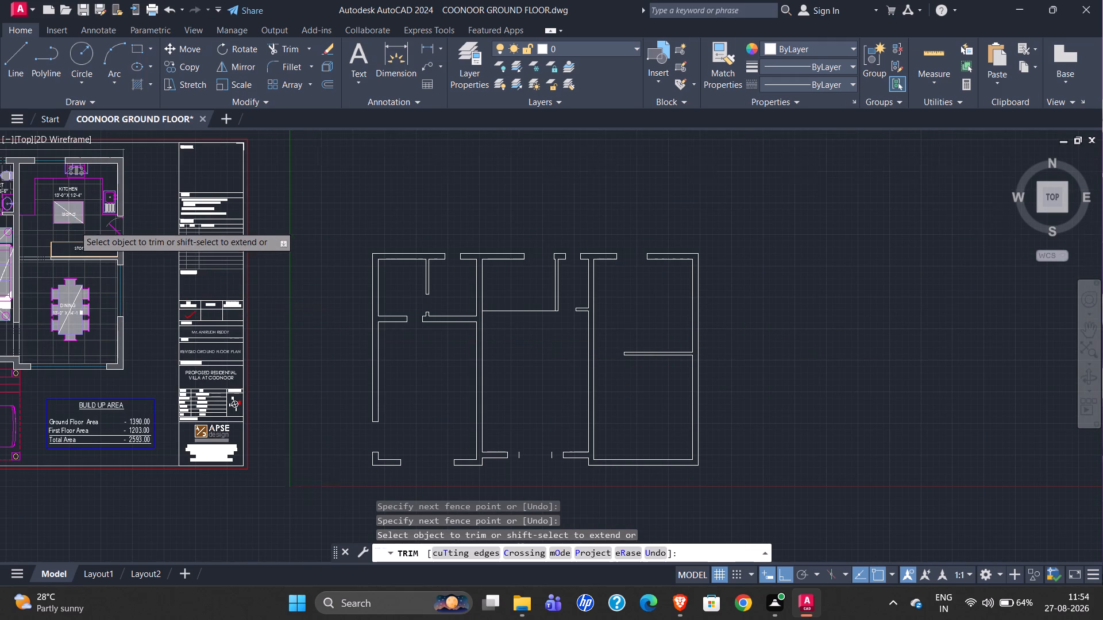
pyautogui.scroll(2, 74, 226)
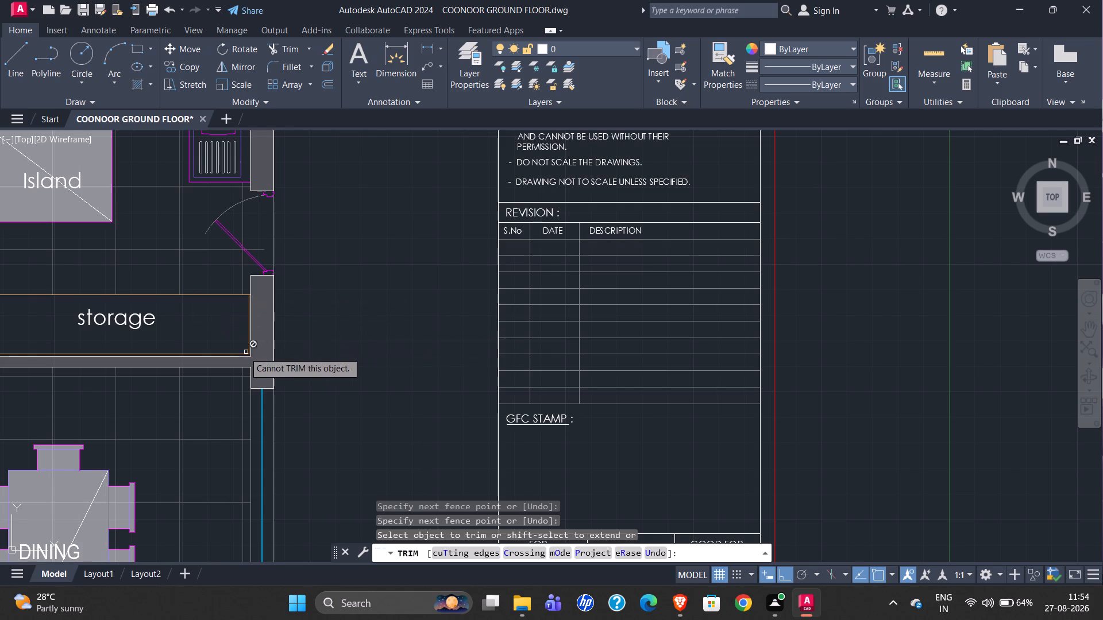
pyautogui.scroll(-1, 232, 355)
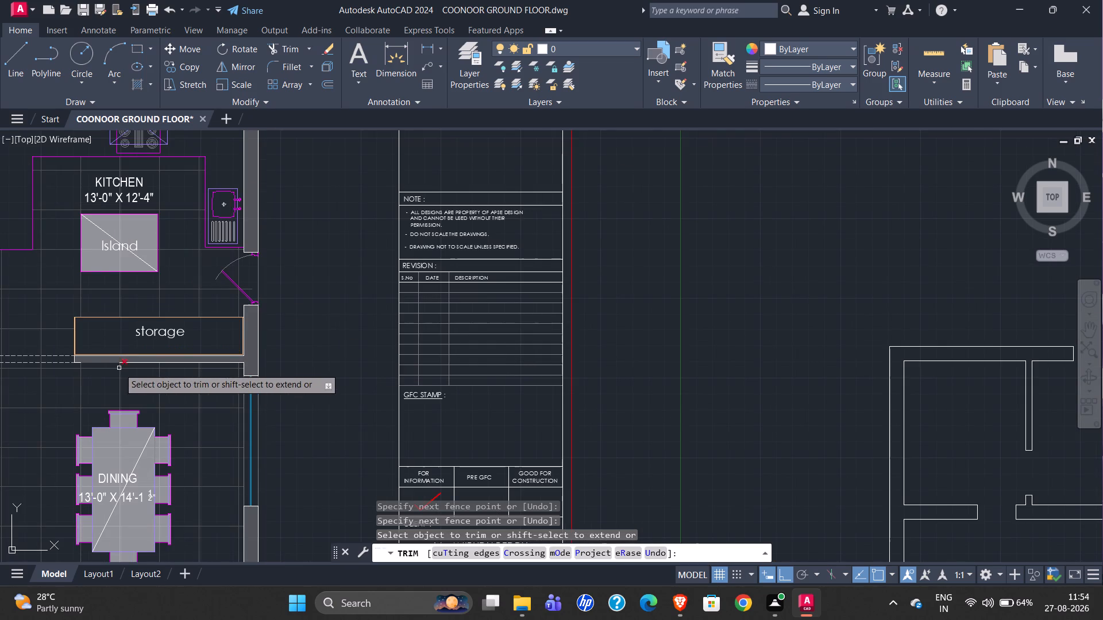
pyautogui.scroll(-1, 131, 369)
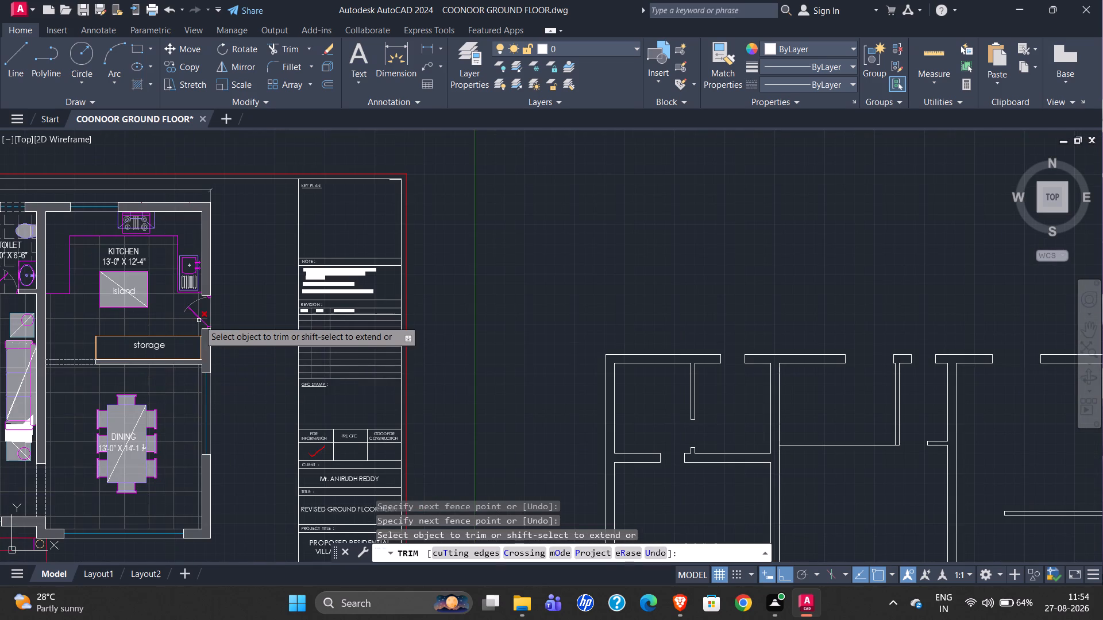
pyautogui.scroll(3, 197, 321)
pyautogui.scroll(-4, 95, 322)
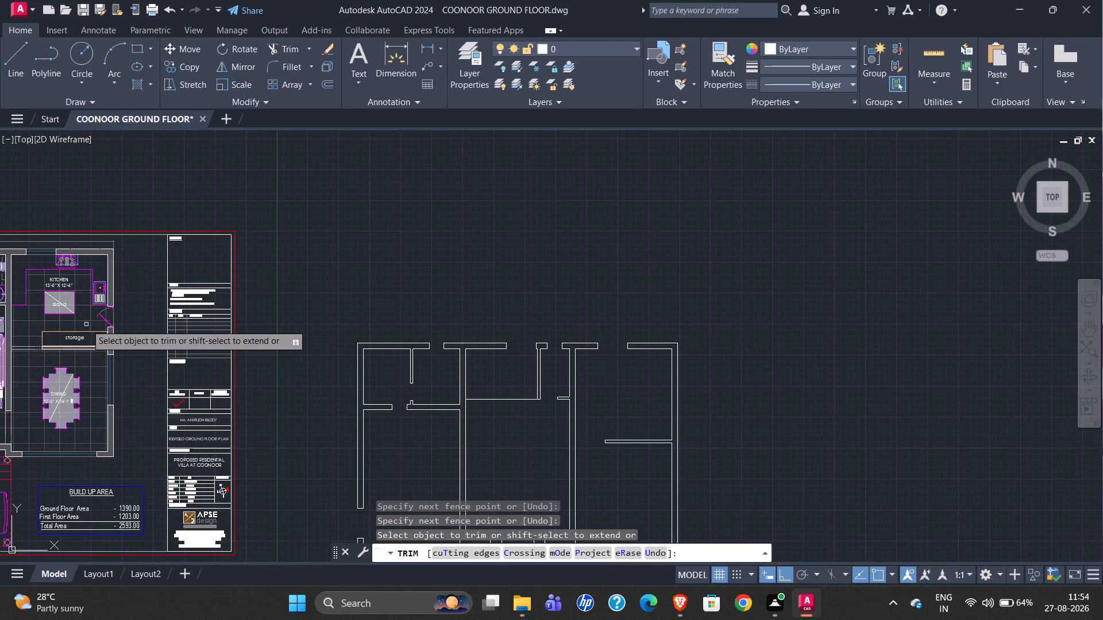
pyautogui.scroll(2, 696, 443)
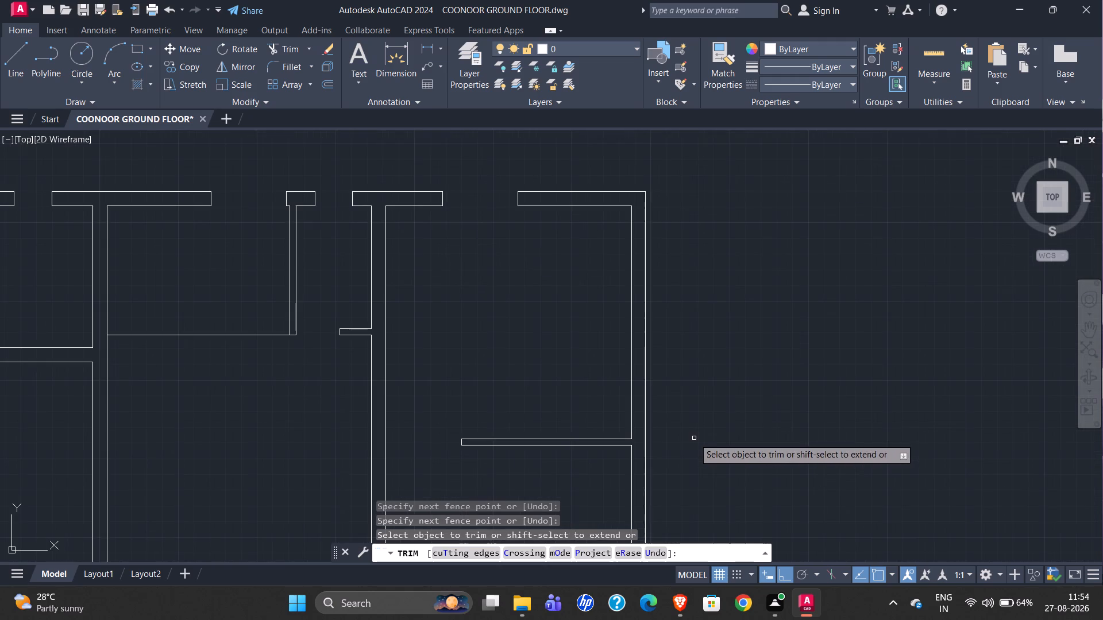
pyautogui.scroll(-3, 681, 429)
pyautogui.scroll(3, 259, 369)
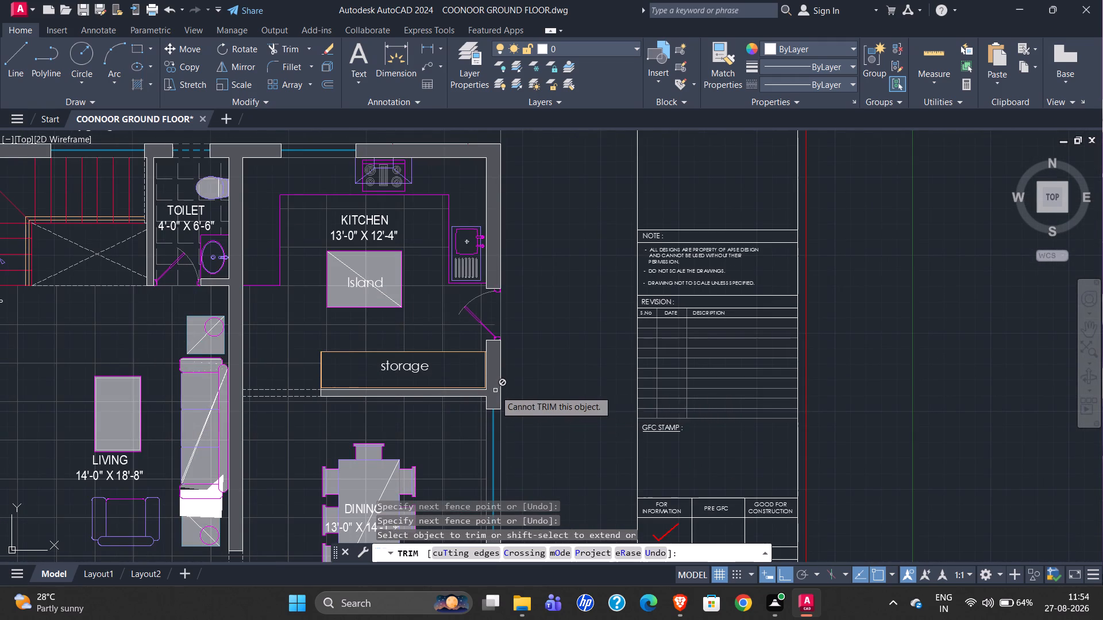
pyautogui.scroll(-2, 227, 374)
pyautogui.scroll(-1, 160, 372)
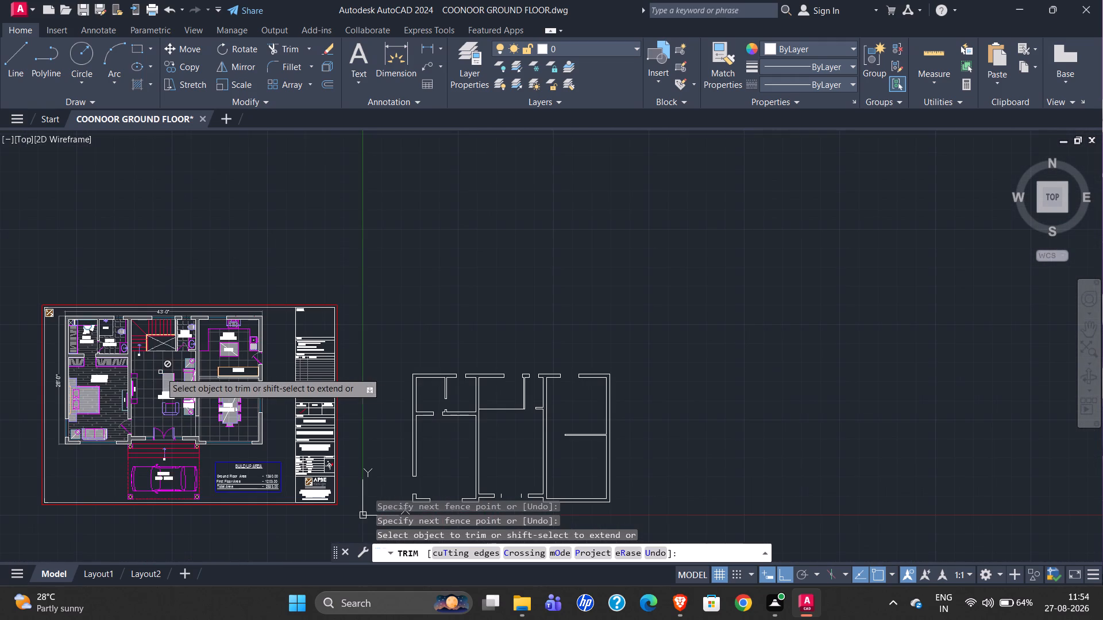
pyautogui.scroll(4, 610, 440)
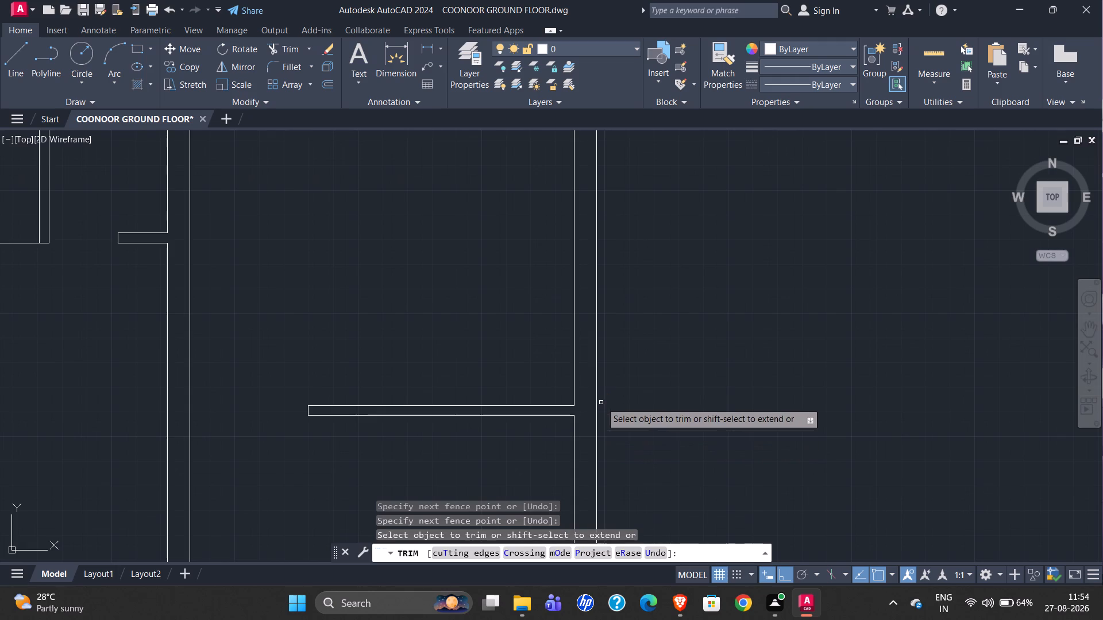
pyautogui.press('Escape')
# Draw a door jamb line across the kitchen's outer side wall, tracked 2'6" from the kitchen–dining partition's kitchen-side corner toward the rear wall.
pyautogui.click(5, 57)
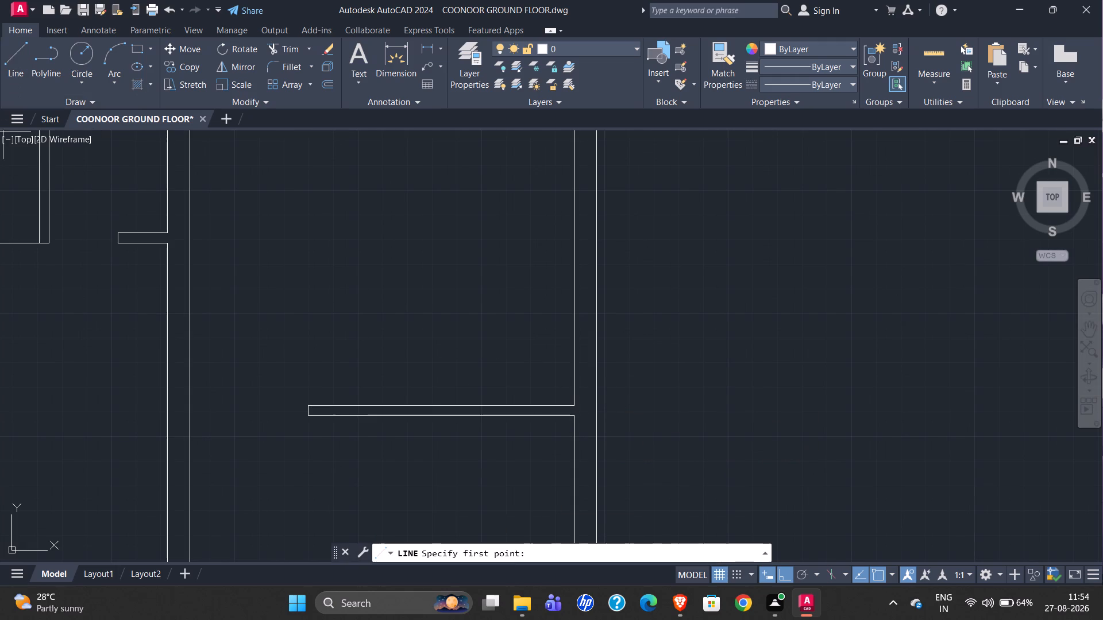
pyautogui.write('TK')
pyautogui.press('Return')
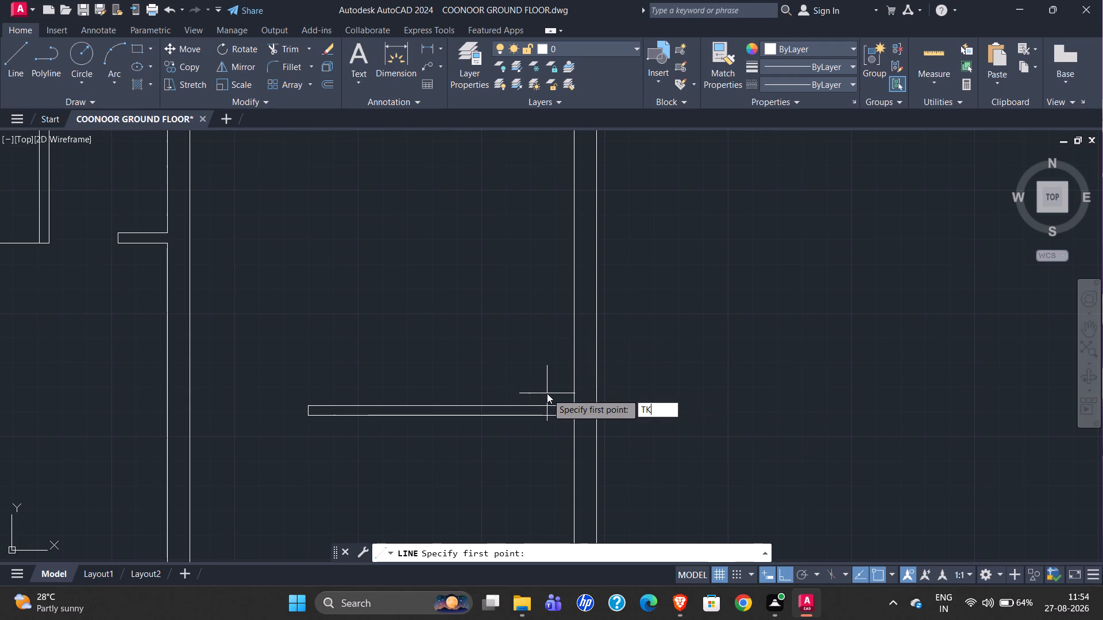
pyautogui.click(577, 407)
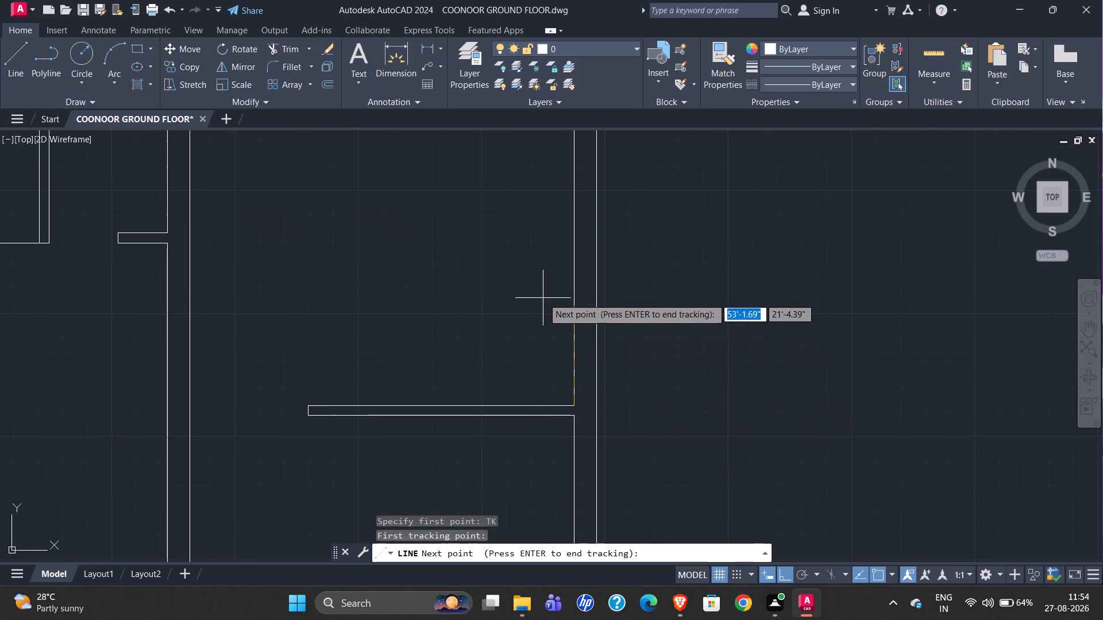
pyautogui.press('2')
pyautogui.write("'6")
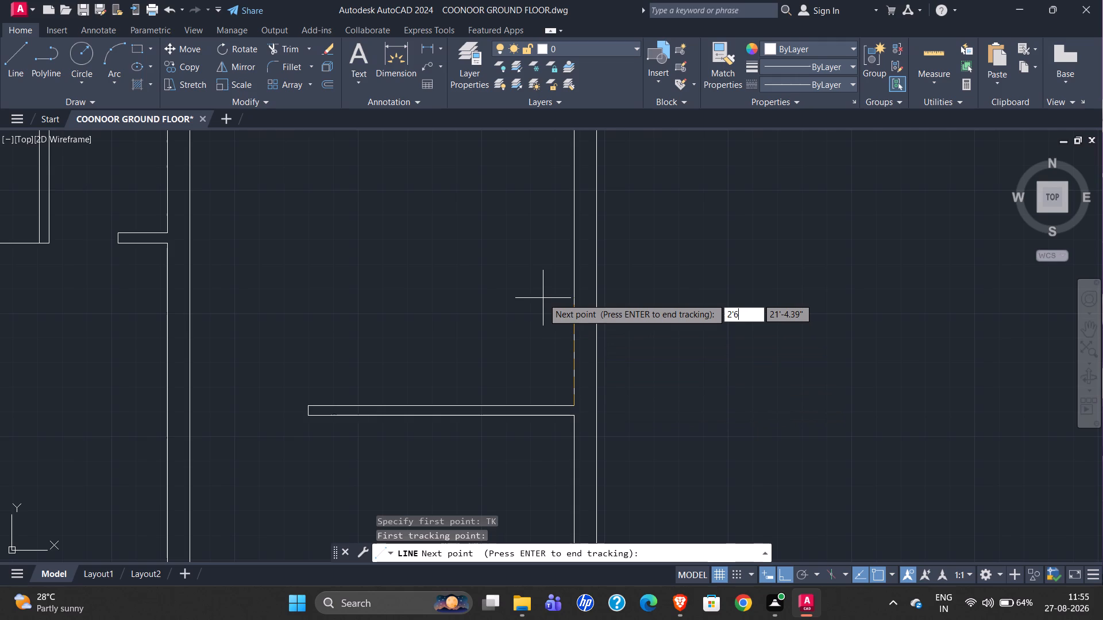
pyautogui.hotkey('shift', '"')
pyautogui.press('Return')
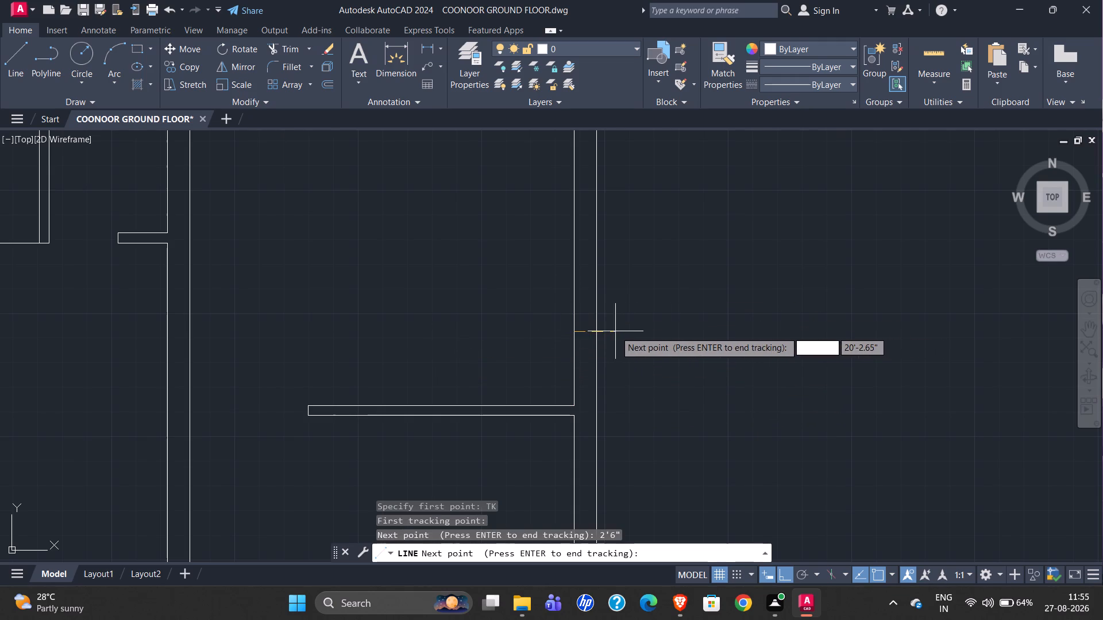
pyautogui.press('Return')
pyautogui.click(597, 330)
pyautogui.scroll(-1, 572, 401)
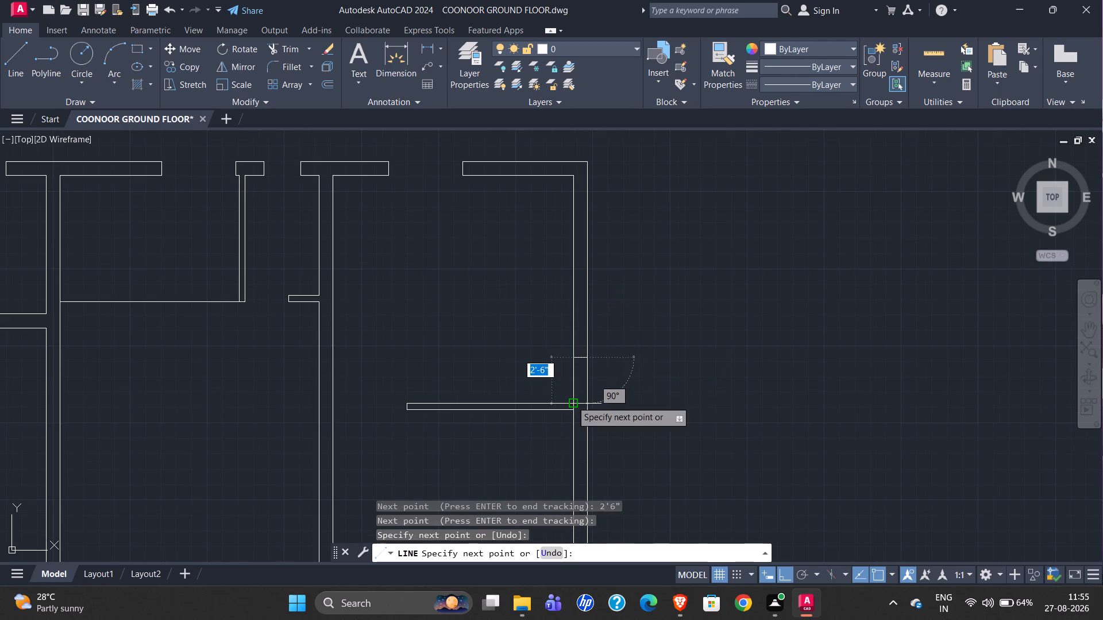
pyautogui.press('Escape')
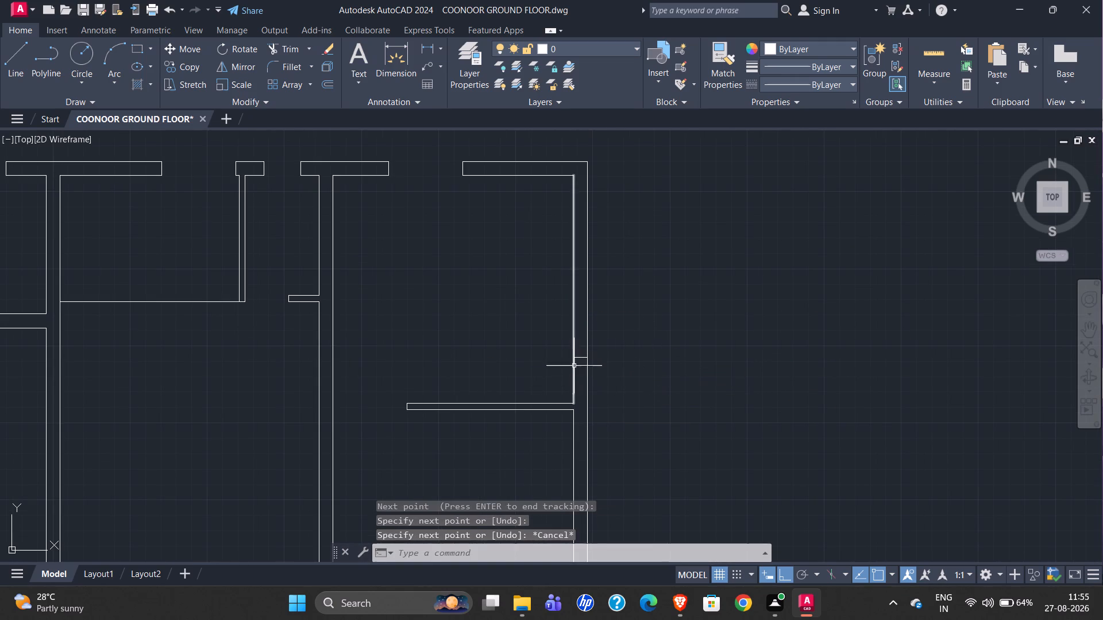
# Offset the kitchen door's jamb line 2'4" toward the rear wall.
pyautogui.click(577, 358)
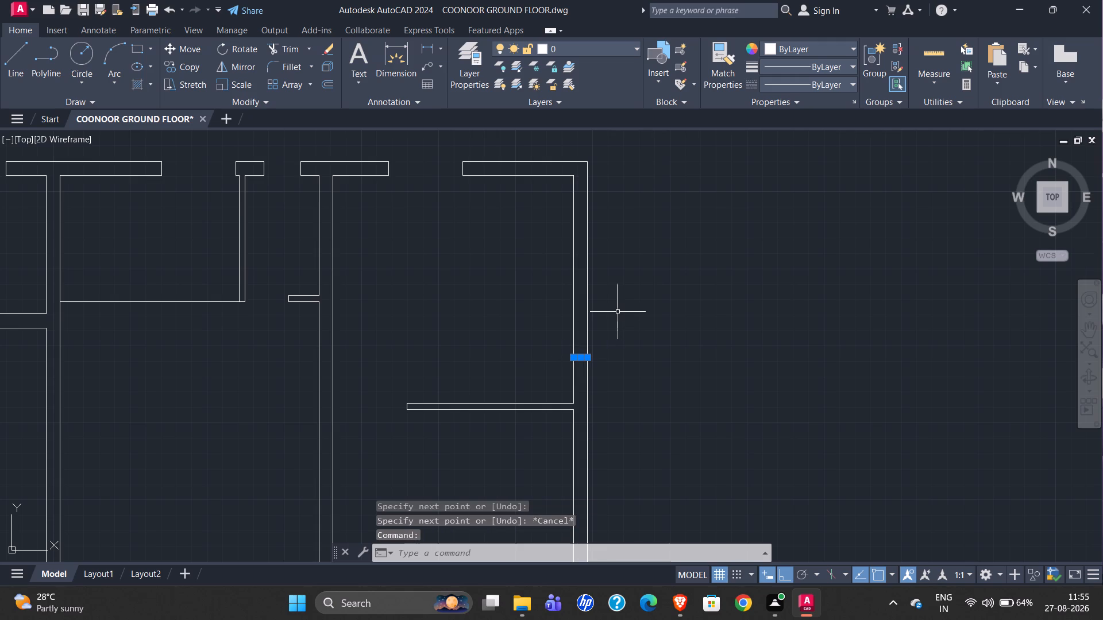
pyautogui.press('o')
pyautogui.press('Return')
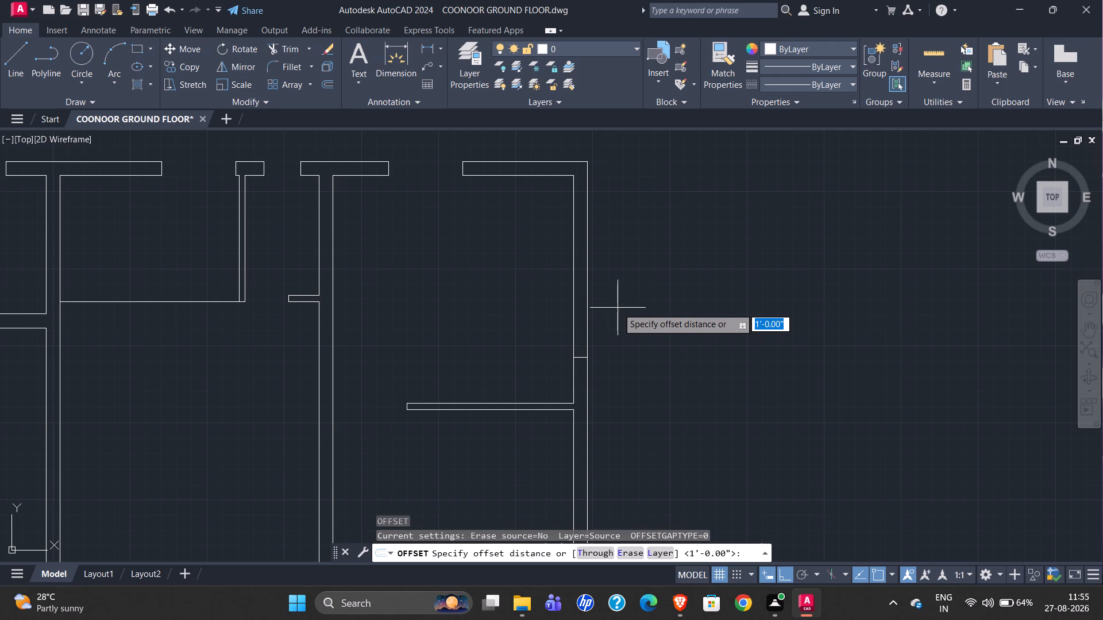
pyautogui.write('2\'4"')
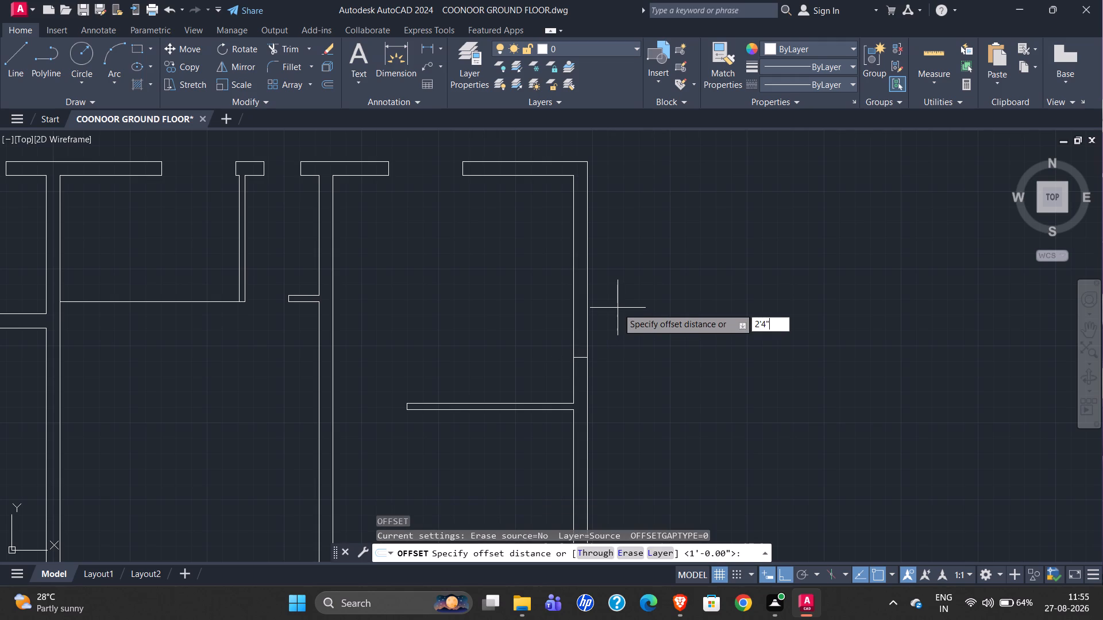
pyautogui.press('Return')
pyautogui.click(618, 277)
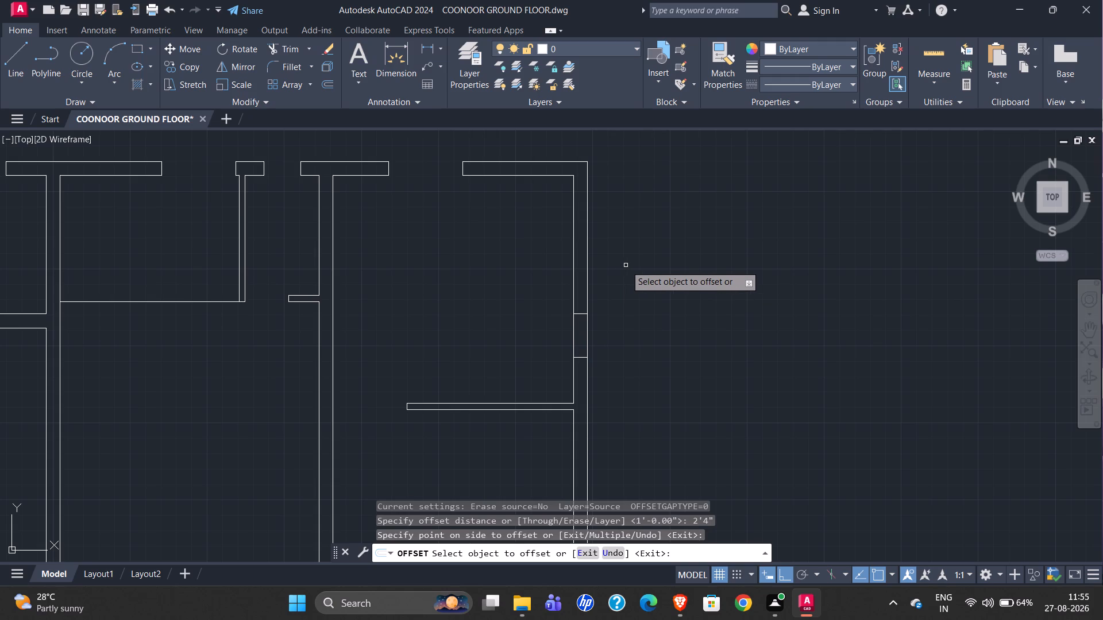
pyautogui.press('Escape')
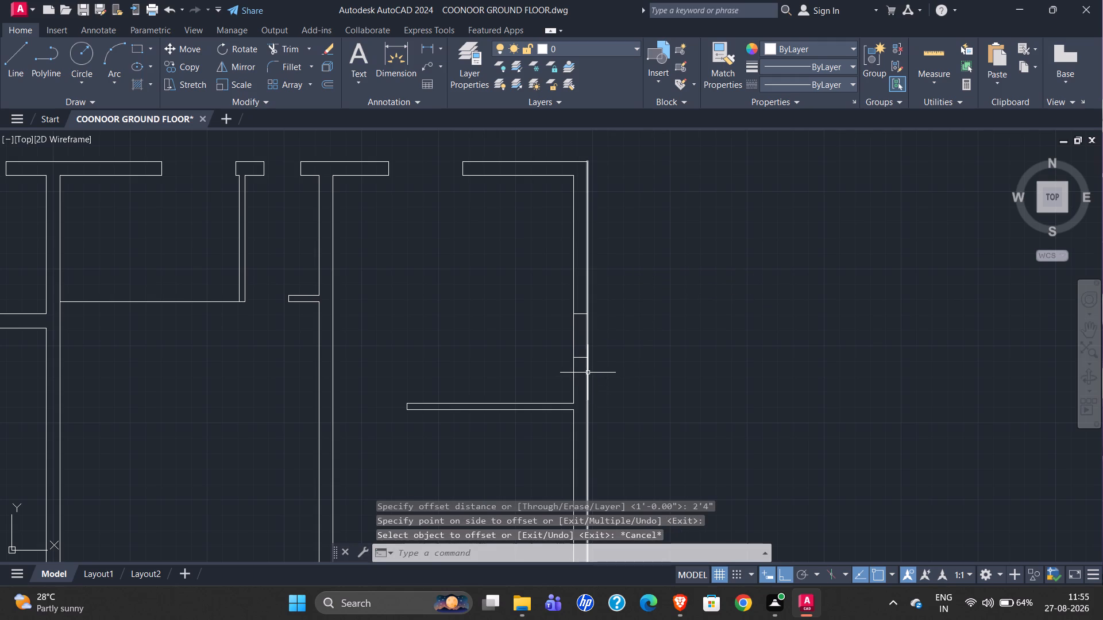
# Trim both faces of the kitchen's outer side wall between the two jamb lines to cut the door opening.
pyautogui.write('TR')
pyautogui.press('Return')
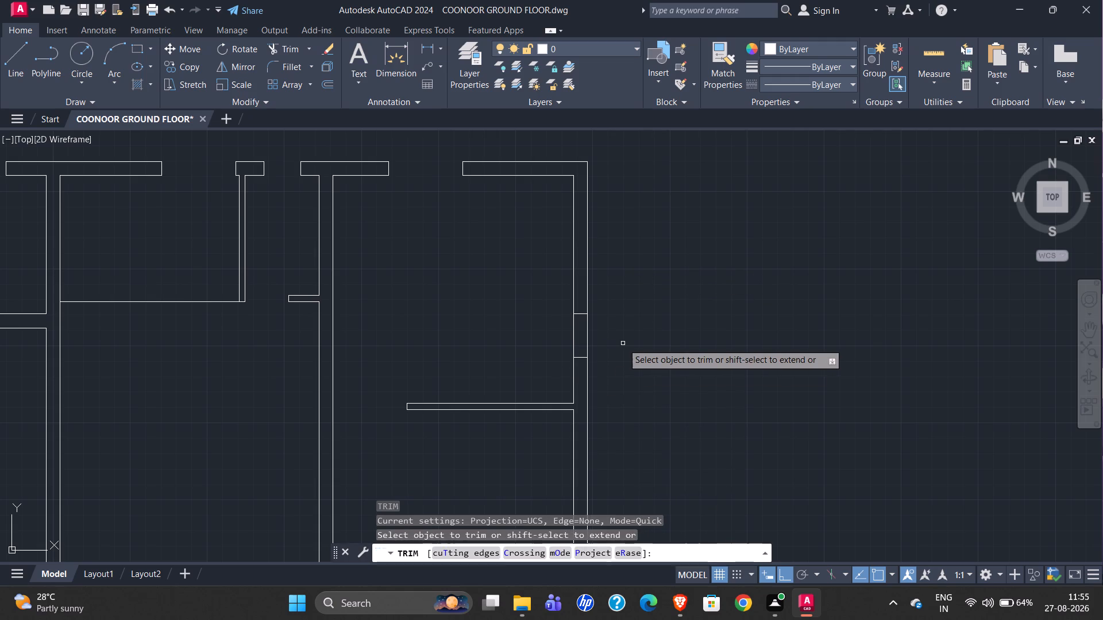
pyautogui.moveTo(626, 330); pyautogui.dragTo(540, 338)
pyautogui.press('Escape')
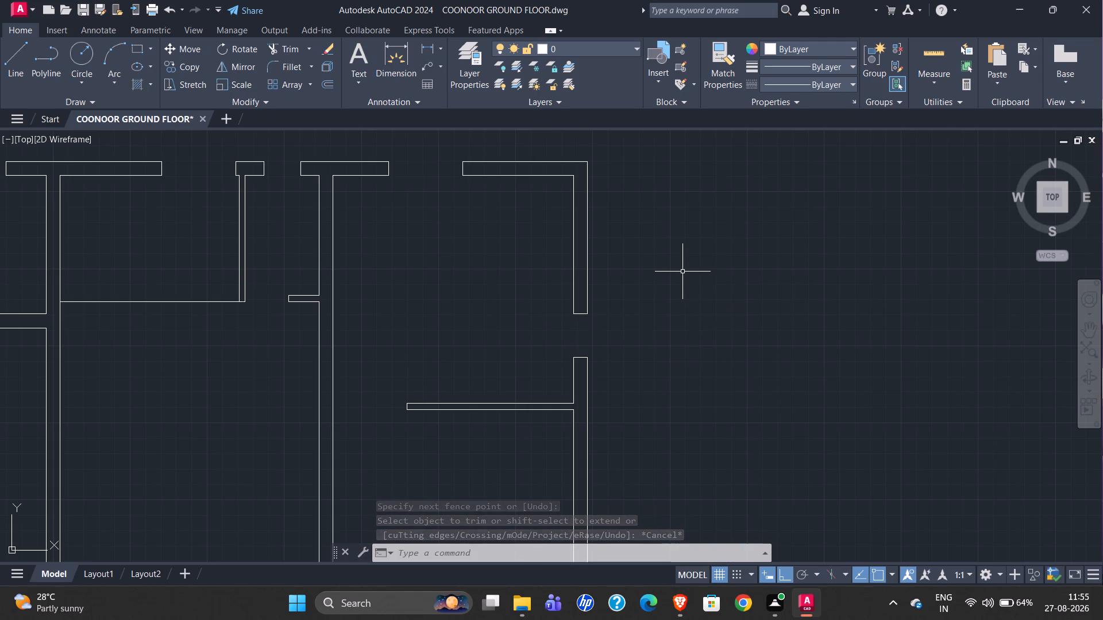
# Examine the dining room's windows in the original plan and measure the front window's width.
pyautogui.scroll(-3, 682, 272)
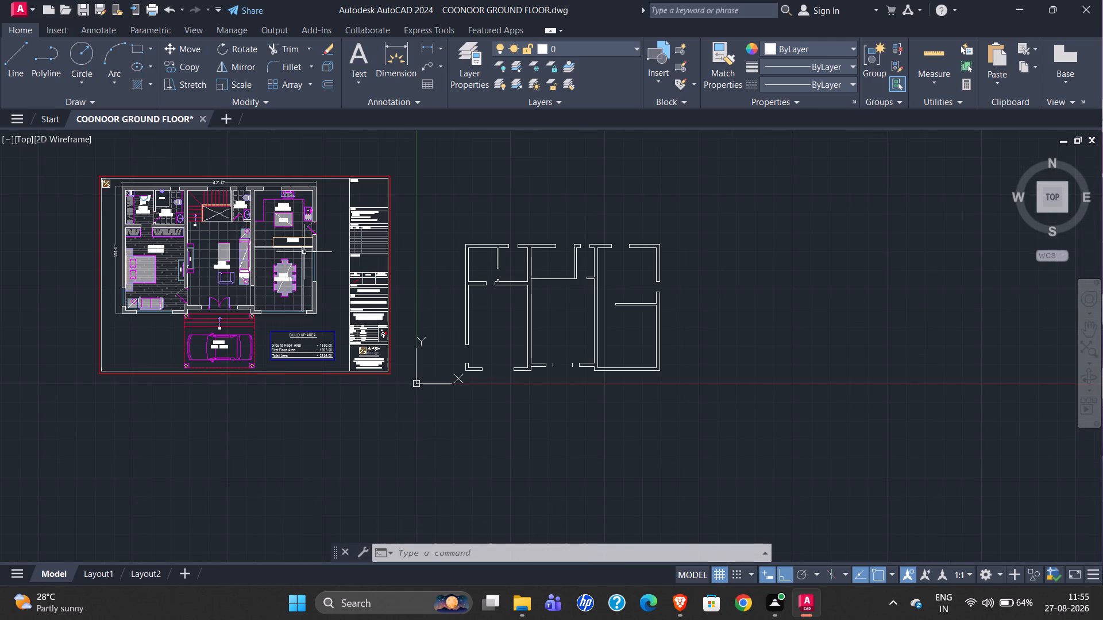
pyautogui.scroll(3, 303, 252)
pyautogui.scroll(-1, 294, 313)
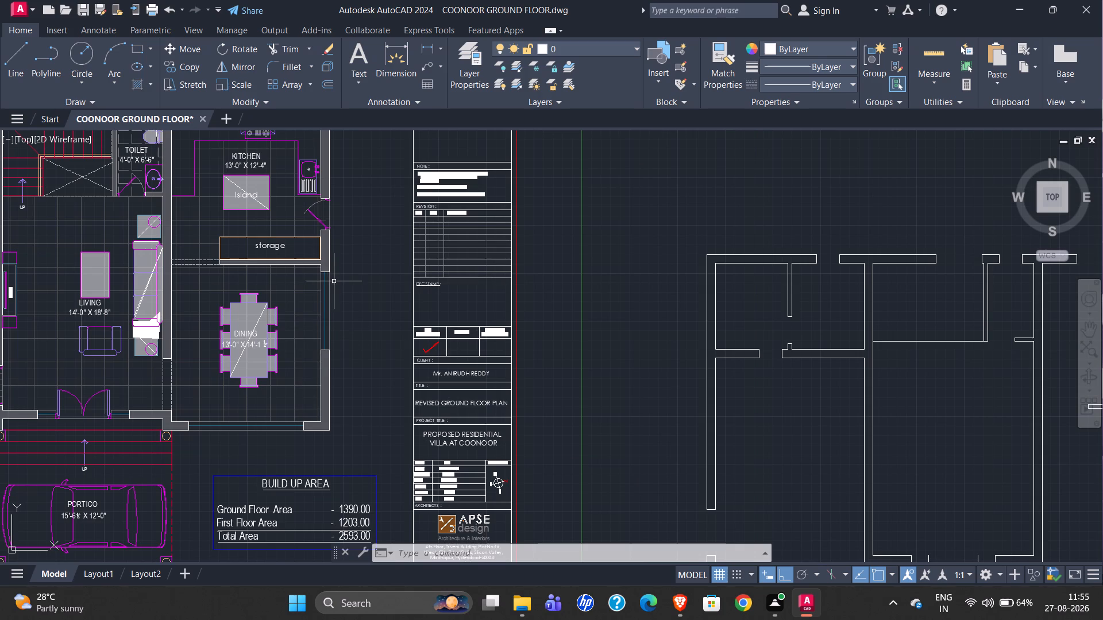
pyautogui.scroll(-1, 349, 270)
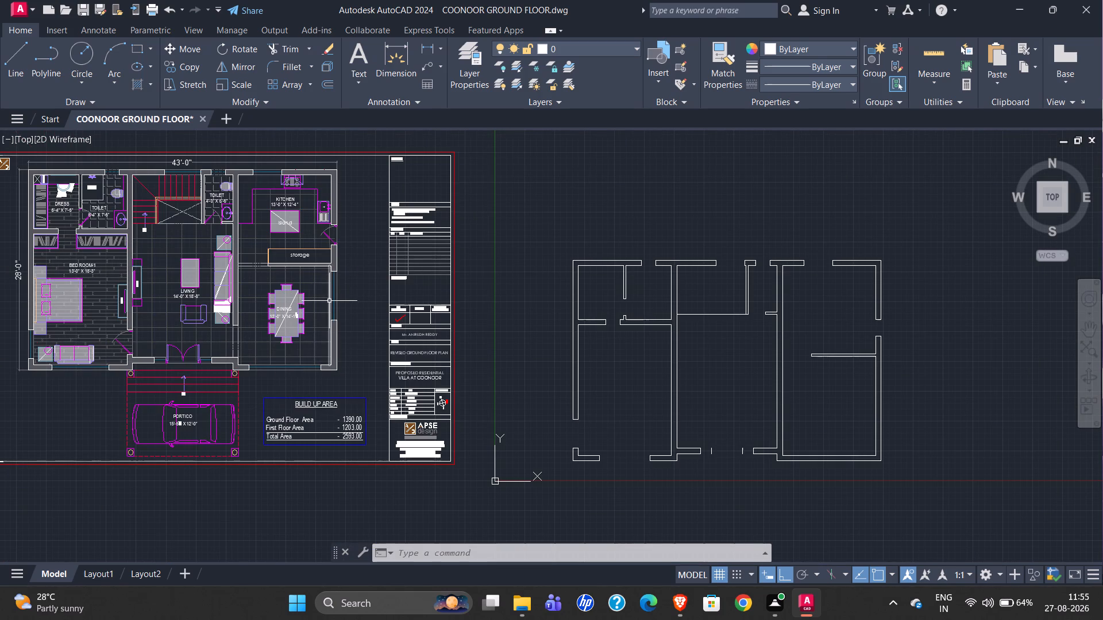
pyautogui.scroll(2, 252, 371)
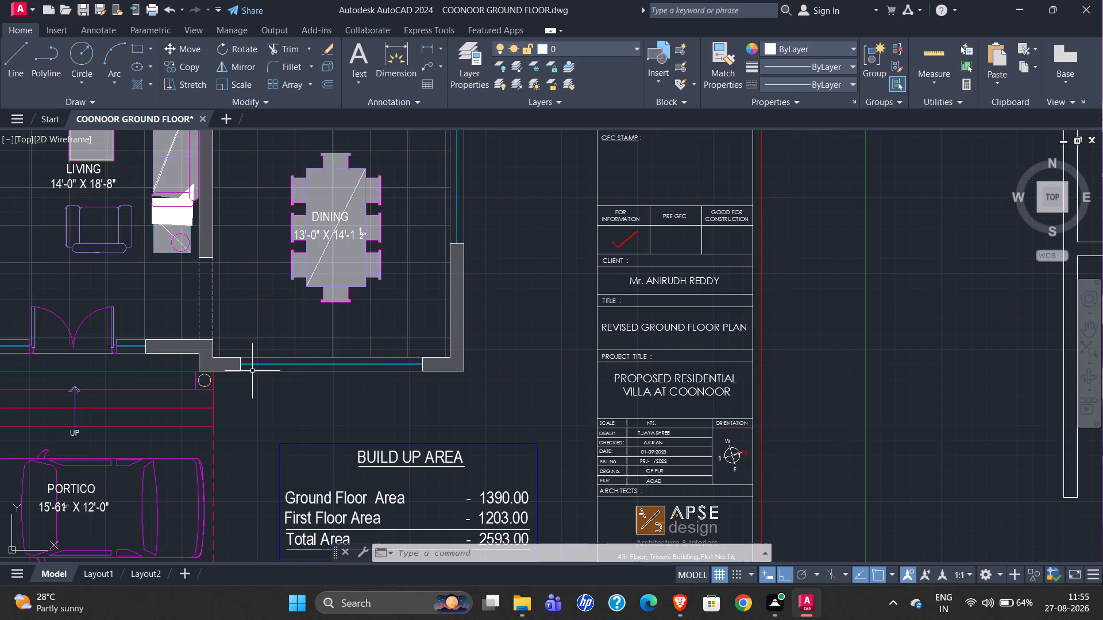
pyautogui.scroll(-1, 249, 378)
pyautogui.scroll(1, 354, 290)
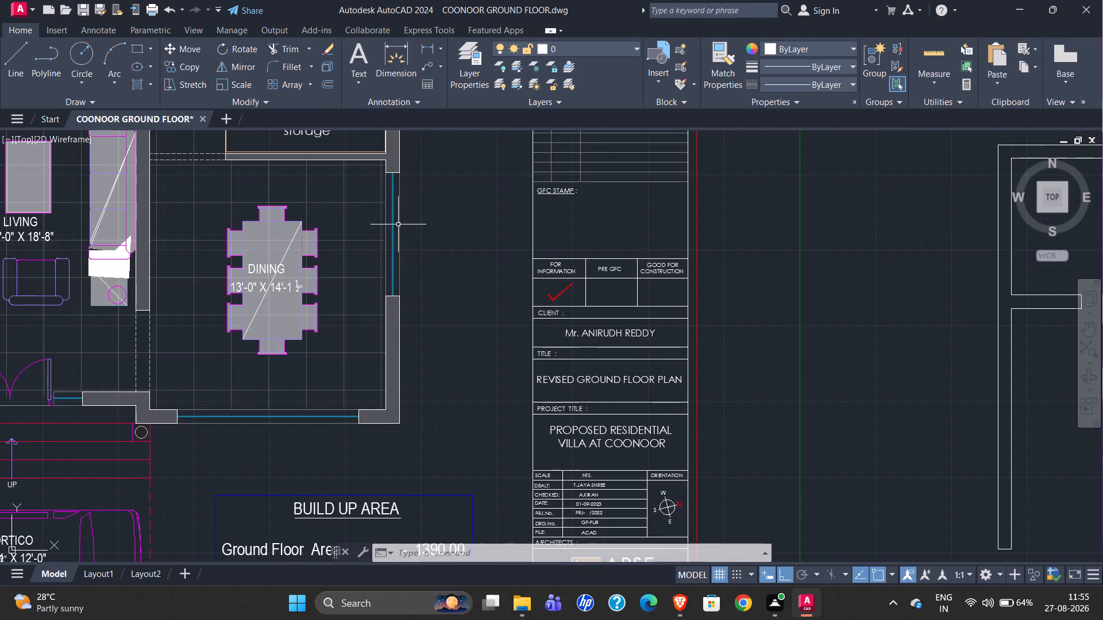
pyautogui.click(11, 55)
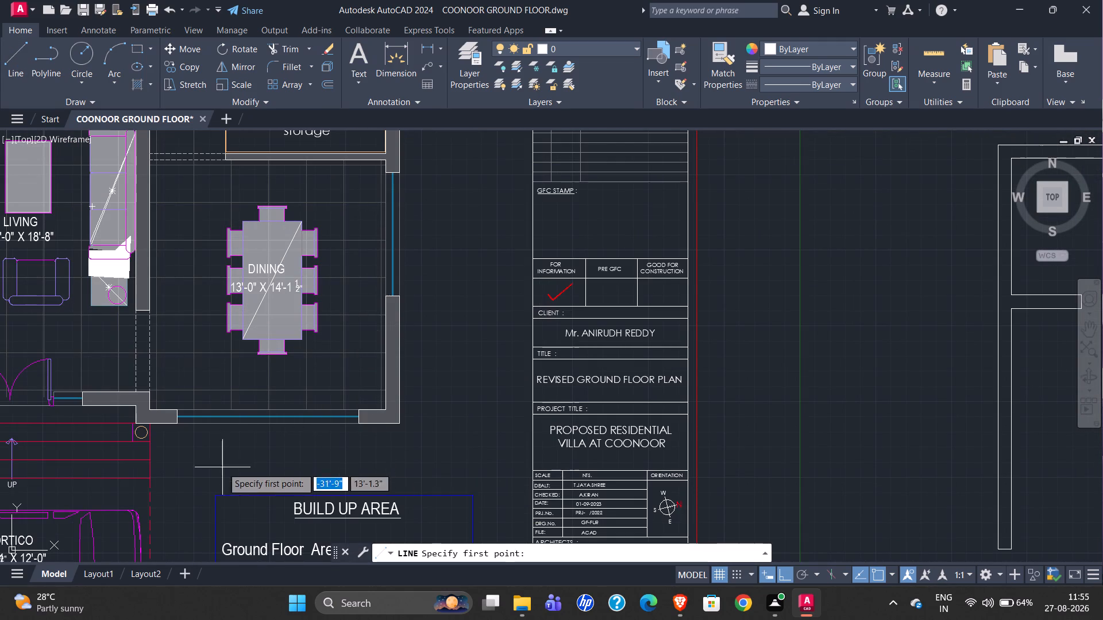
pyautogui.click(176, 427)
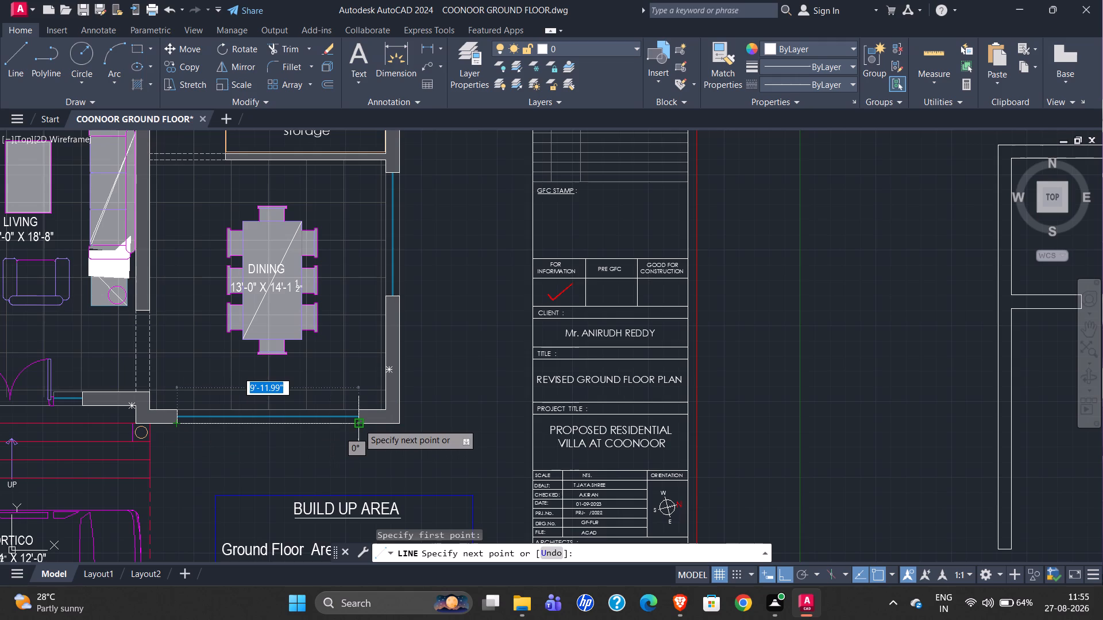
pyautogui.press('Escape')
# Measure the width of the bedroom's front window in the original plan.
pyautogui.scroll(-2, 187, 293)
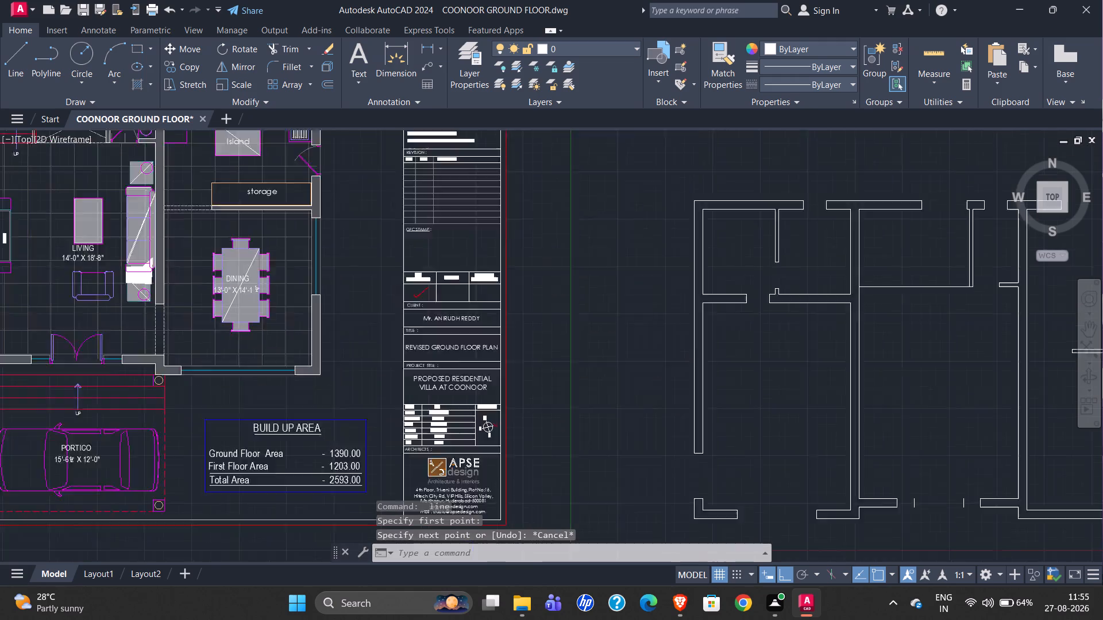
pyautogui.scroll(-1, 284, 319)
pyautogui.scroll(4, 74, 336)
pyautogui.scroll(-1, 107, 348)
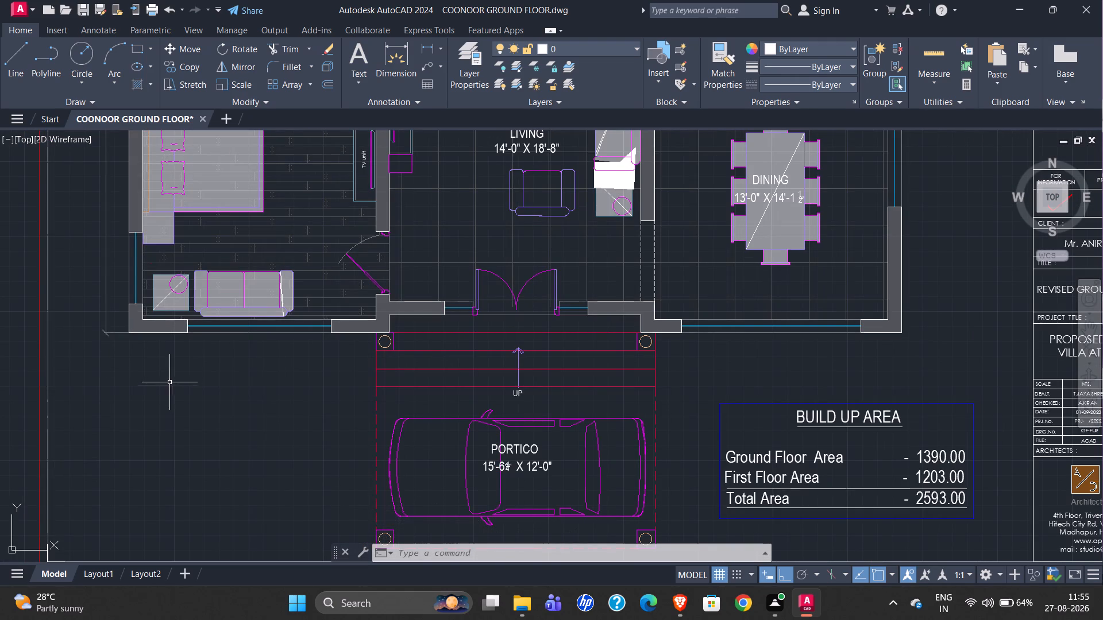
pyautogui.click(26, 71)
pyautogui.scroll(2, 191, 337)
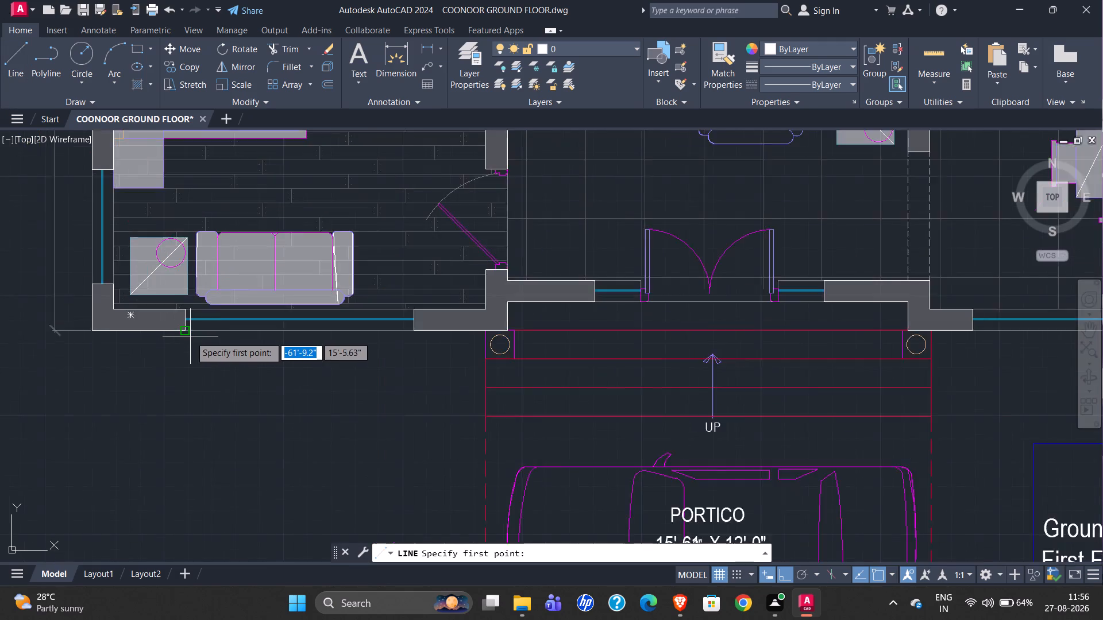
pyautogui.click(179, 328)
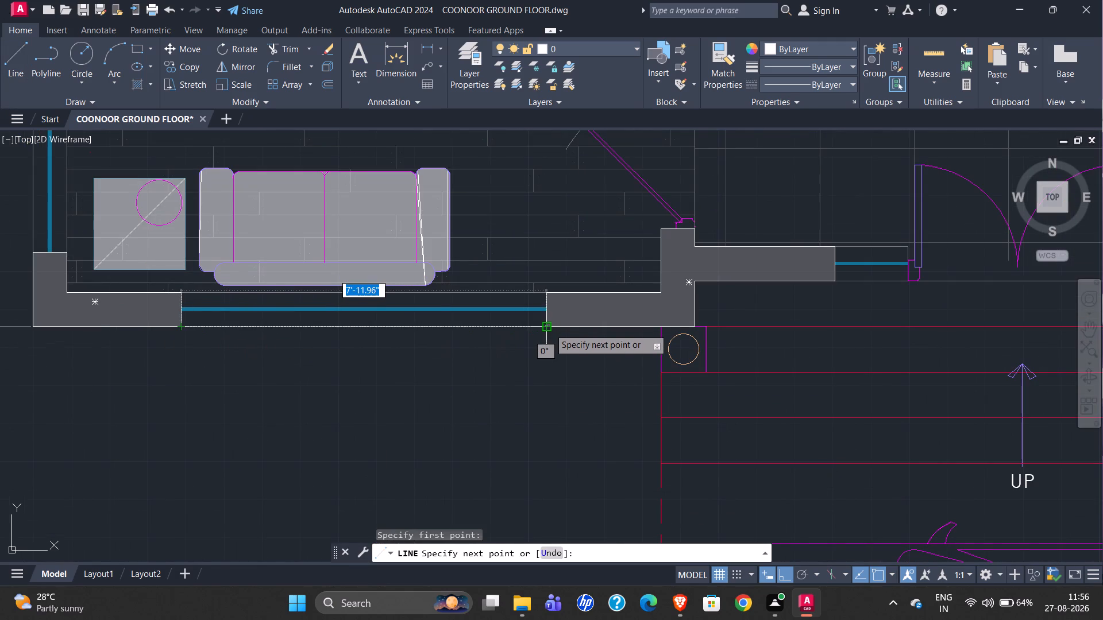
pyautogui.press('Escape')
# Measure the width of the bedroom's front window opening in the redrawn plan.
pyautogui.scroll(-3, 128, 223)
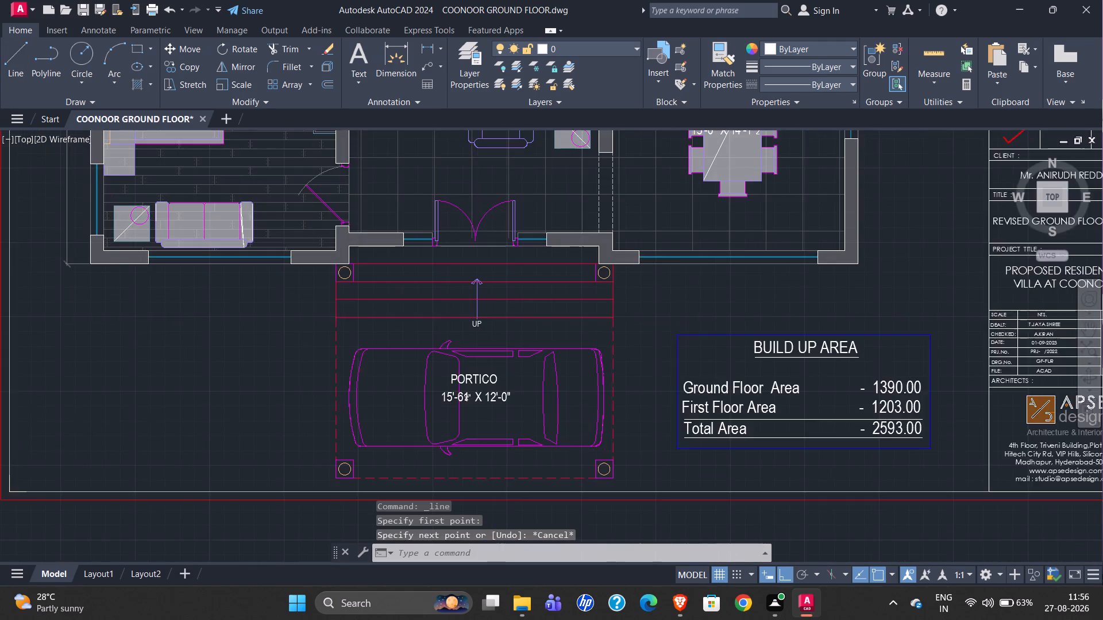
pyautogui.scroll(-1, 128, 225)
pyautogui.scroll(4, 704, 333)
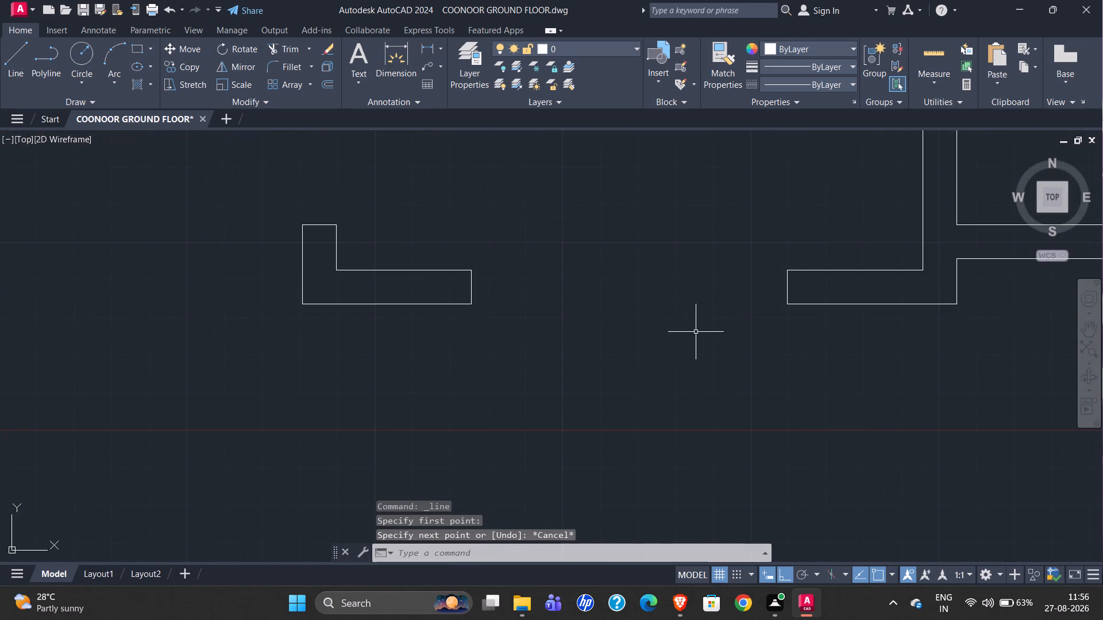
pyautogui.click(20, 69)
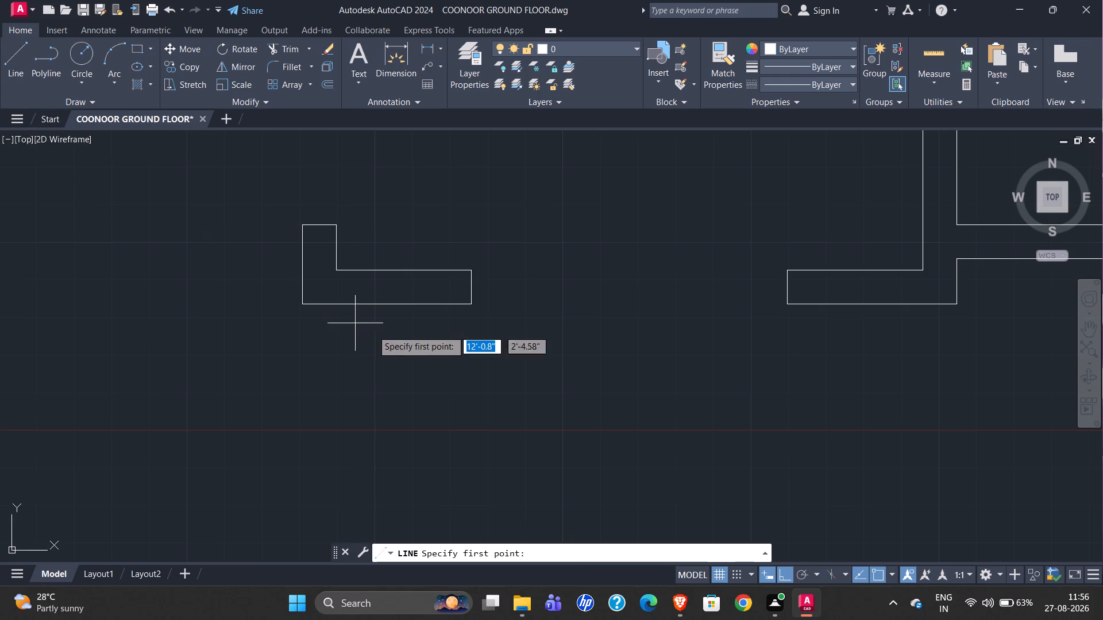
pyautogui.click(475, 306)
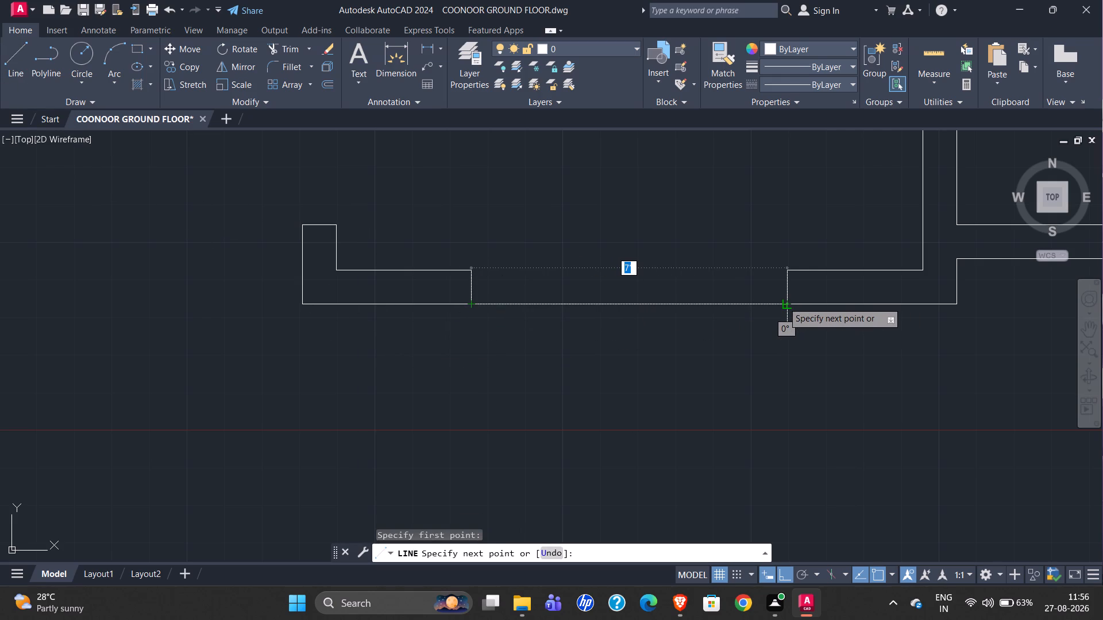
pyautogui.press('Escape')
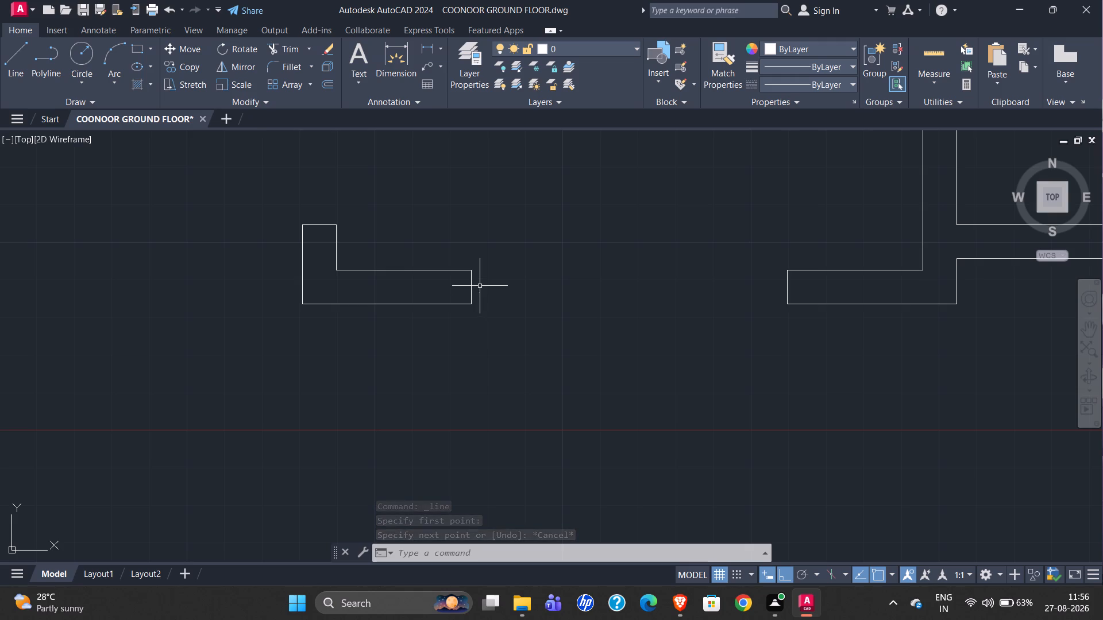
# Offset both jamb lines of the redrawn bedroom's front window opening 6" outward into the adjoining wall pieces.
pyautogui.click(472, 289)
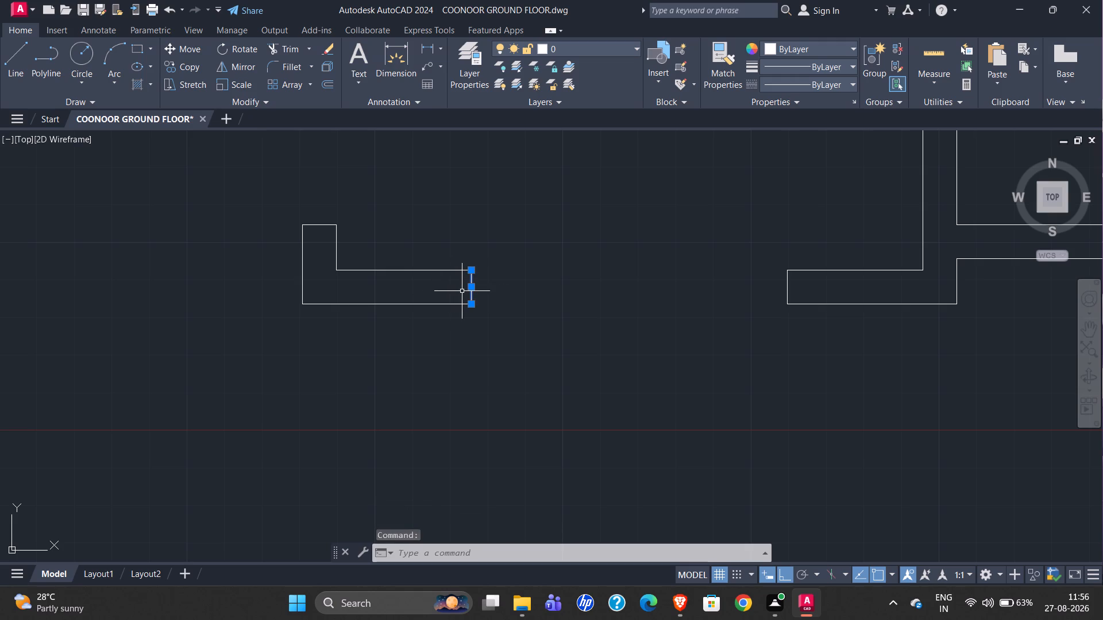
pyautogui.press('o')
pyautogui.press('Return')
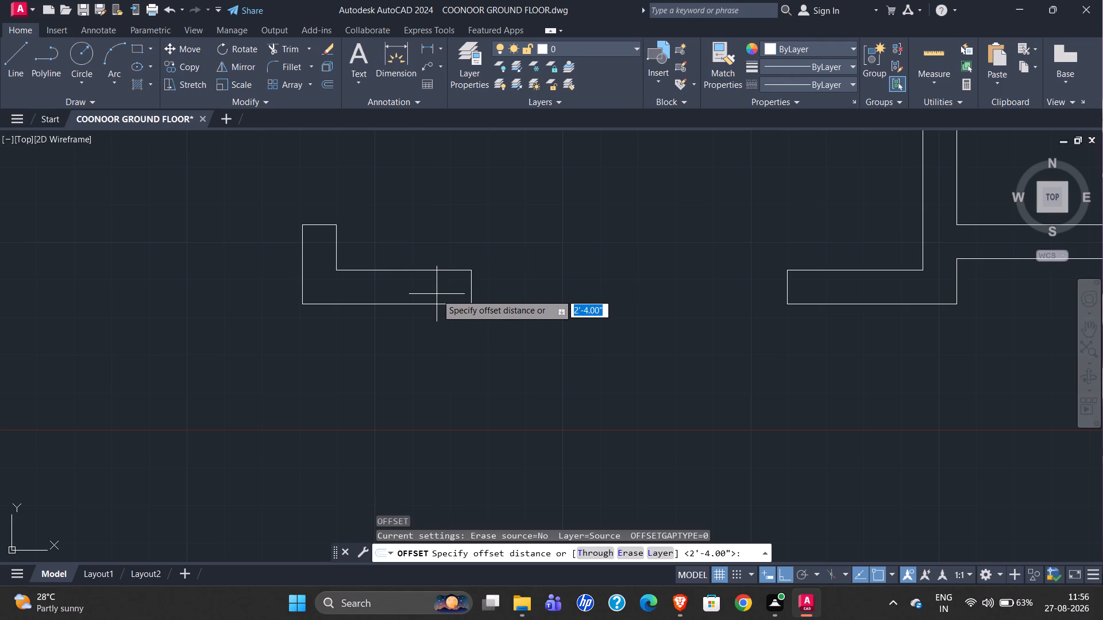
pyautogui.write('6"')
pyautogui.press('Return')
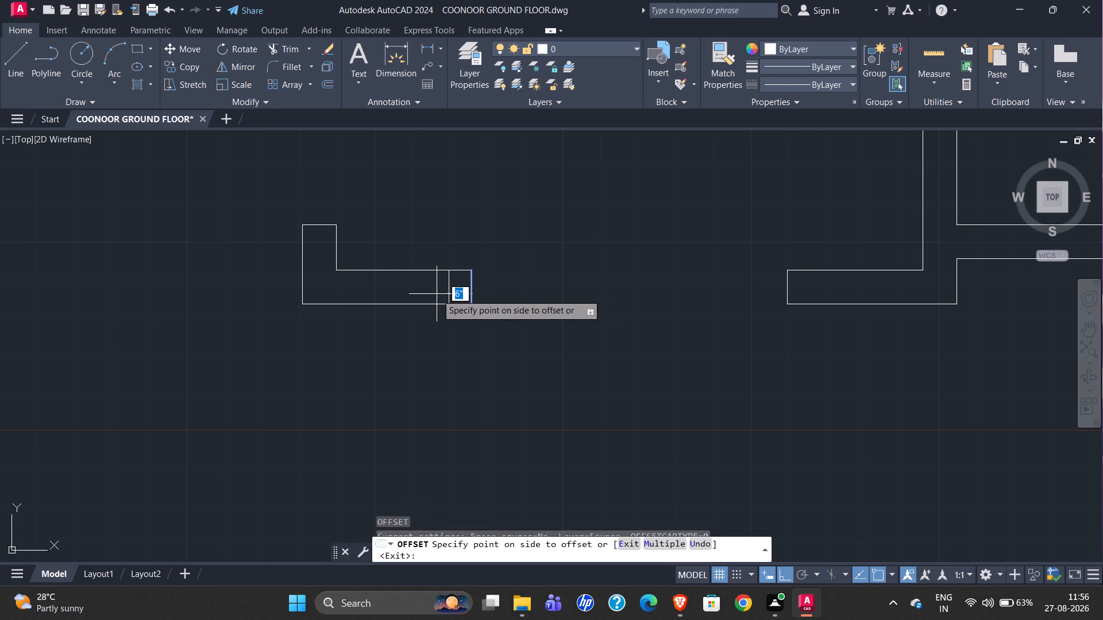
pyautogui.click(436, 294)
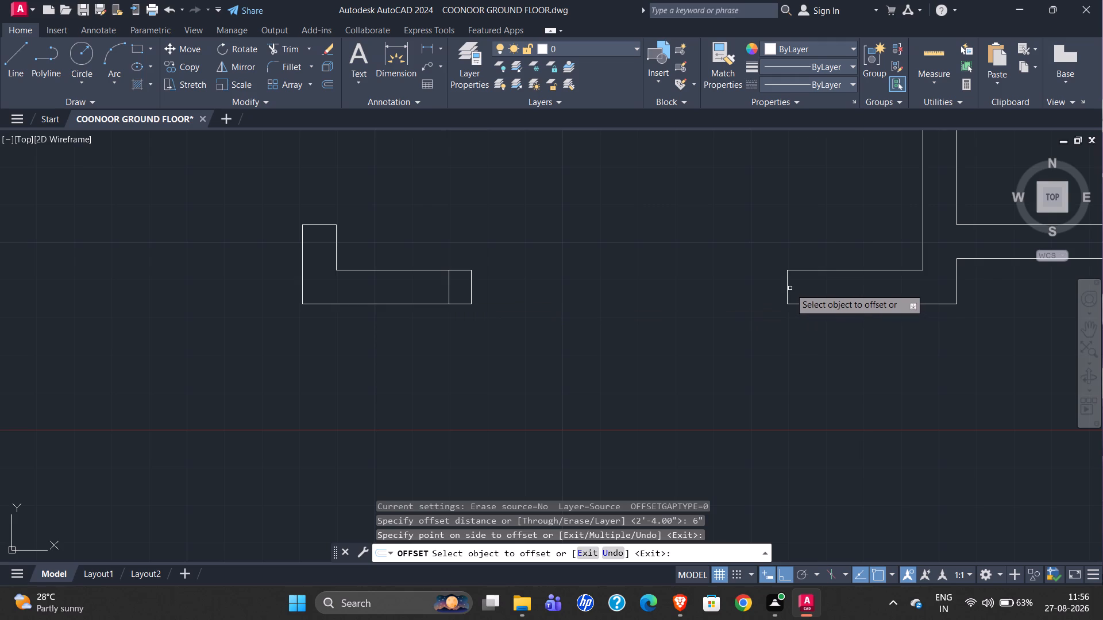
pyautogui.click(787, 287)
pyautogui.click(834, 288)
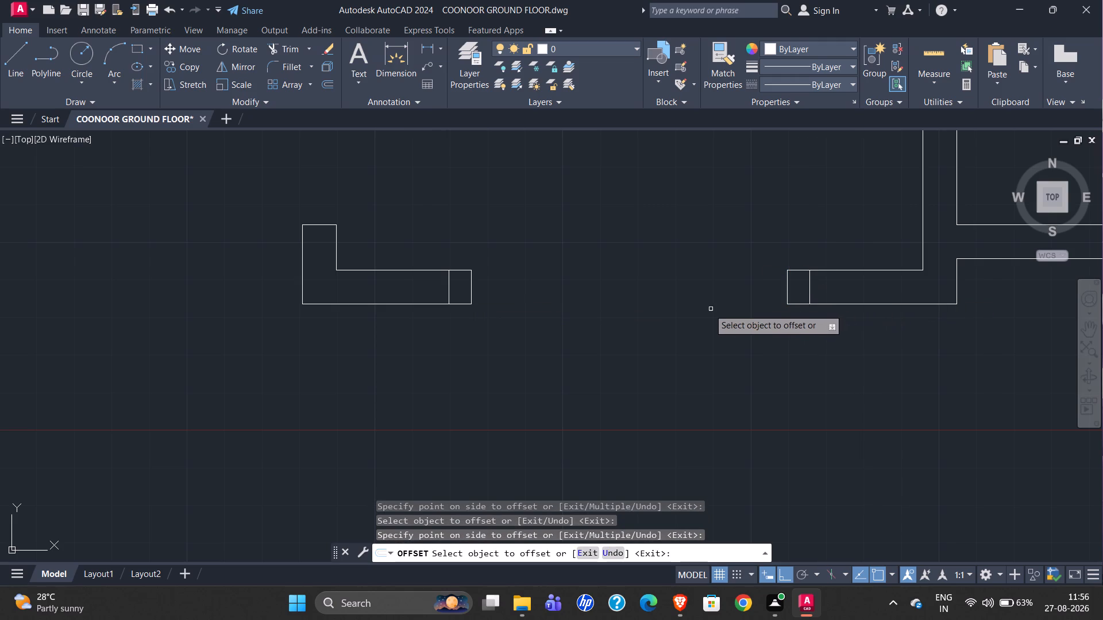
# Trim both wall ends back to the new jamb lines to widen the redrawn bedroom's front window opening.
pyautogui.write('TR')
pyautogui.press('Return')
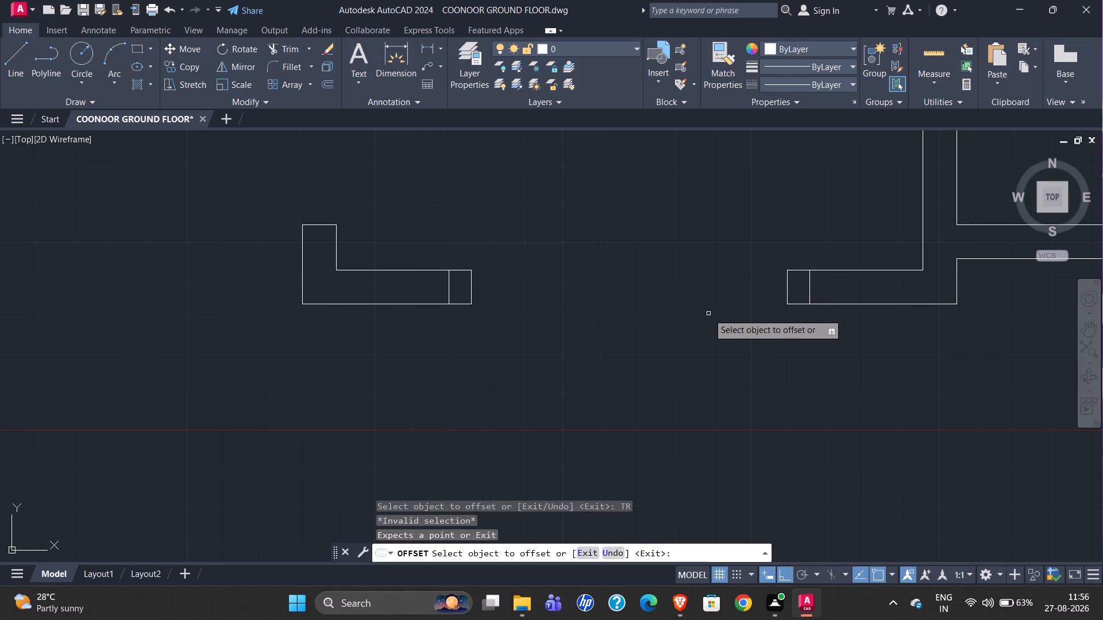
pyautogui.press('Escape')
pyautogui.write('TR')
pyautogui.press('Return')
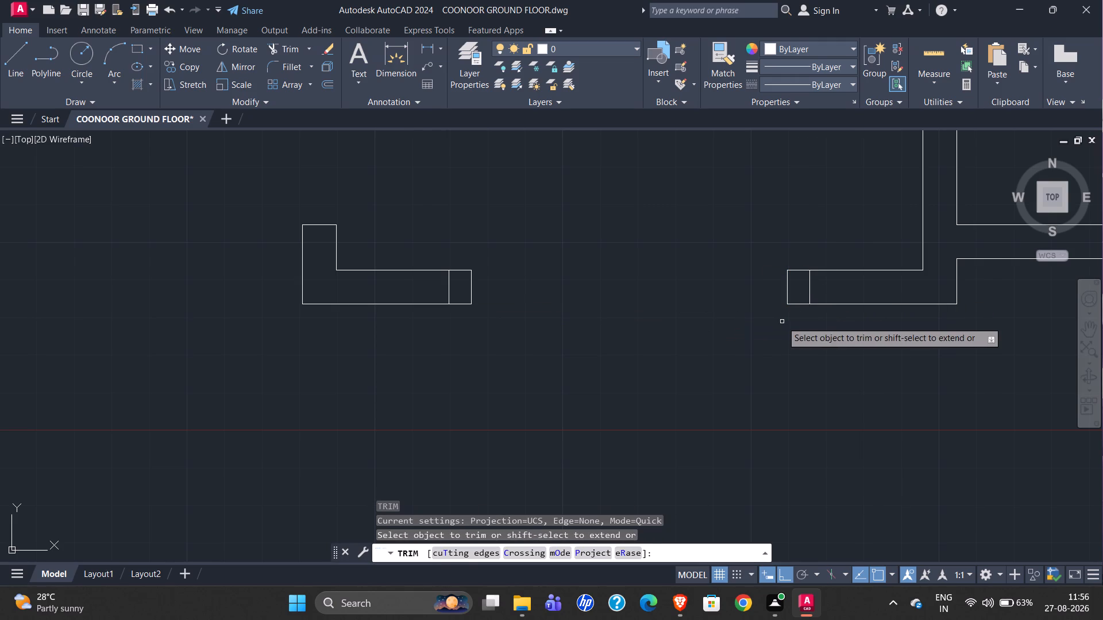
pyautogui.moveTo(796, 318); pyautogui.dragTo(769, 309)
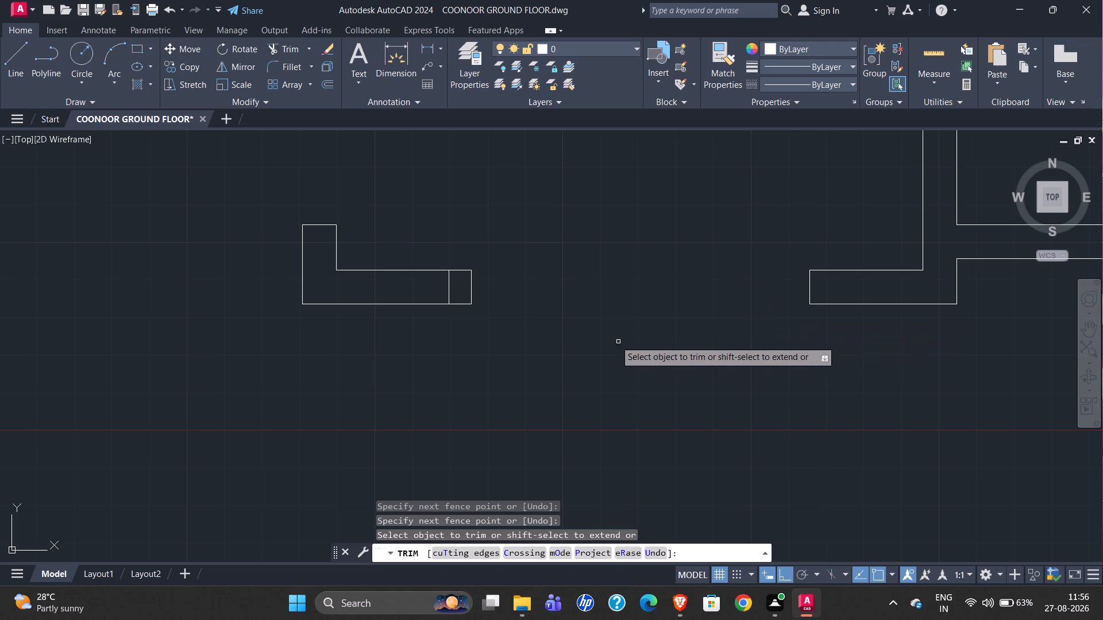
pyautogui.moveTo(464, 321); pyautogui.dragTo(475, 294)
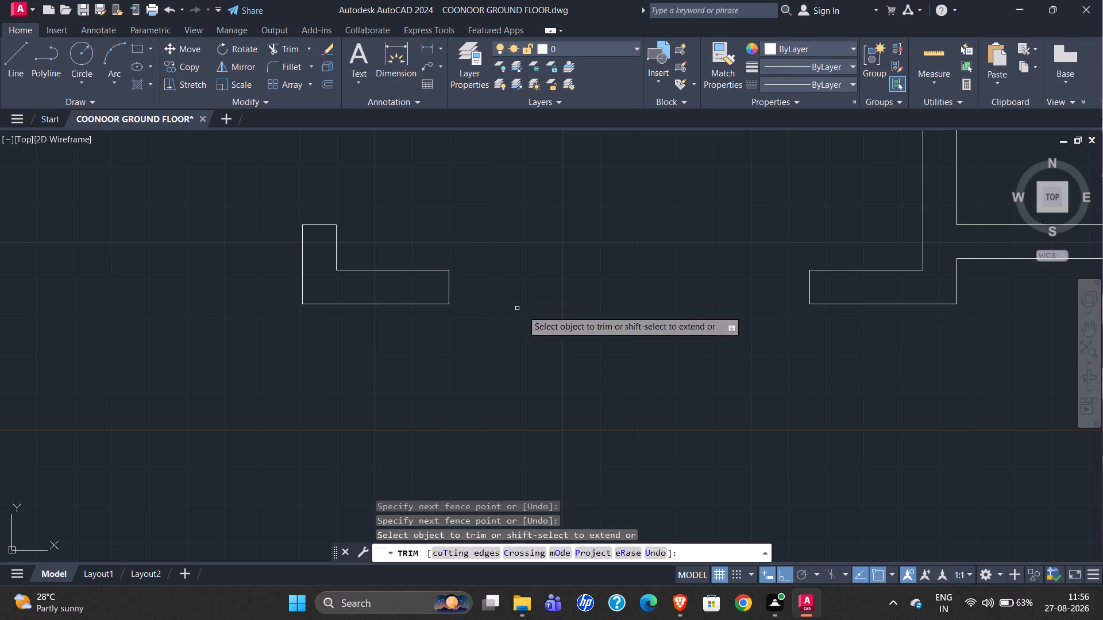
pyautogui.press('Escape')
# Check the inside length of the front wall in the redrawn plan's right-hand front room.
pyautogui.scroll(-3, 356, 379)
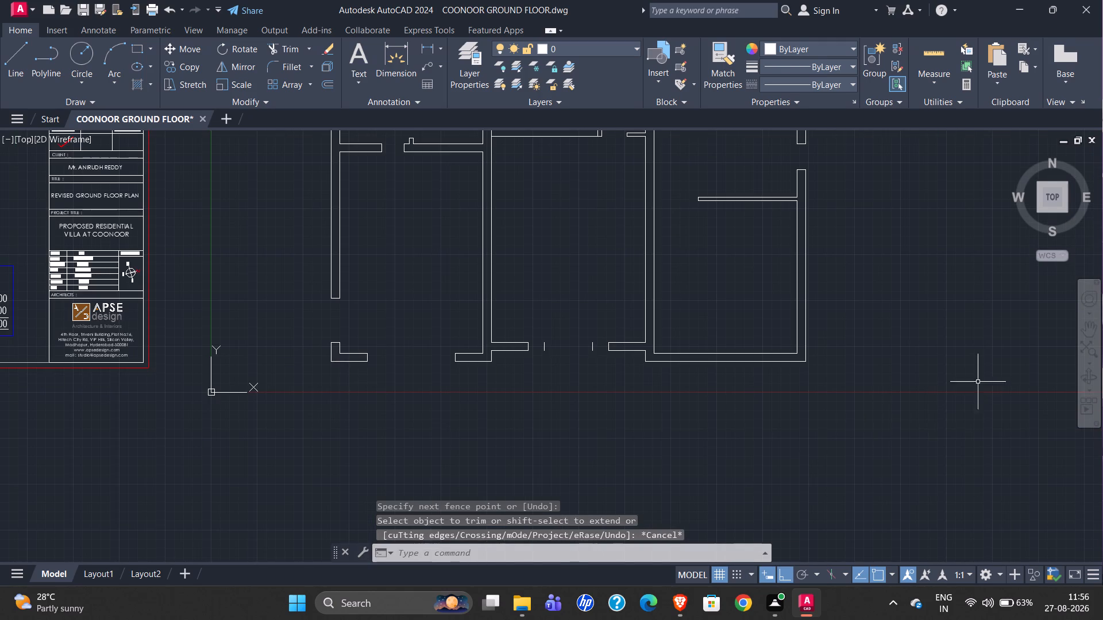
pyautogui.scroll(2, 835, 366)
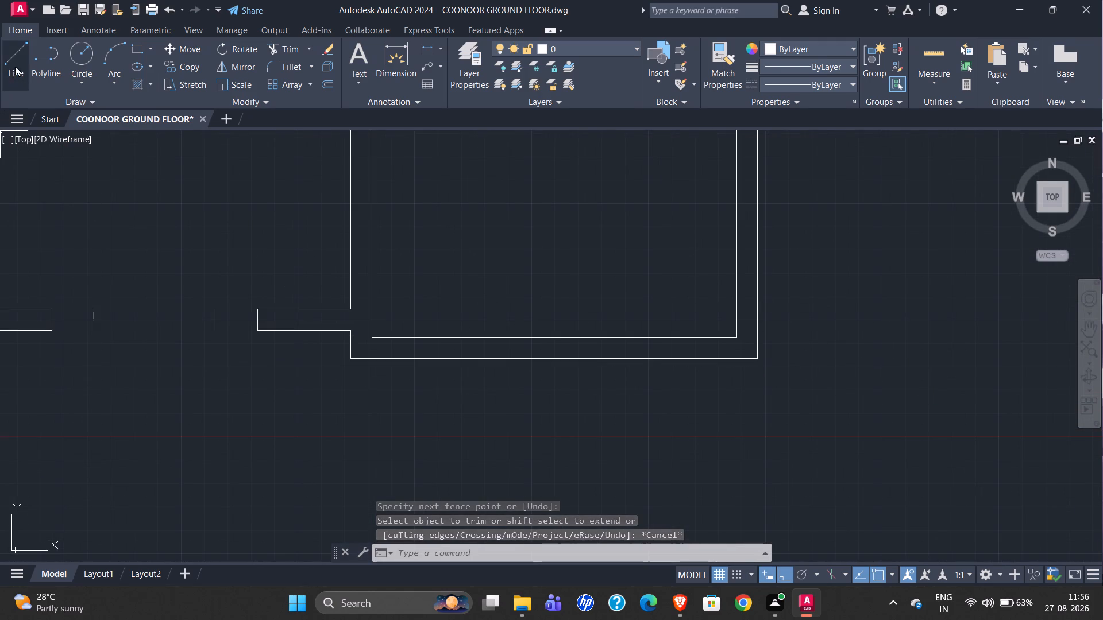
pyautogui.click(14, 52)
pyautogui.click(373, 336)
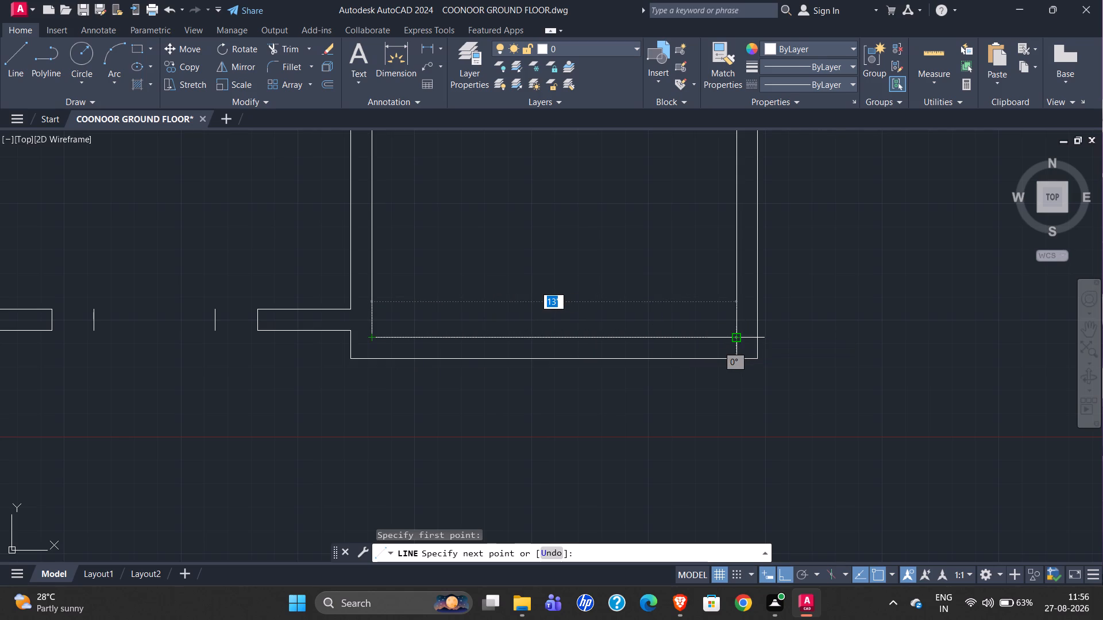
pyautogui.press('Escape')
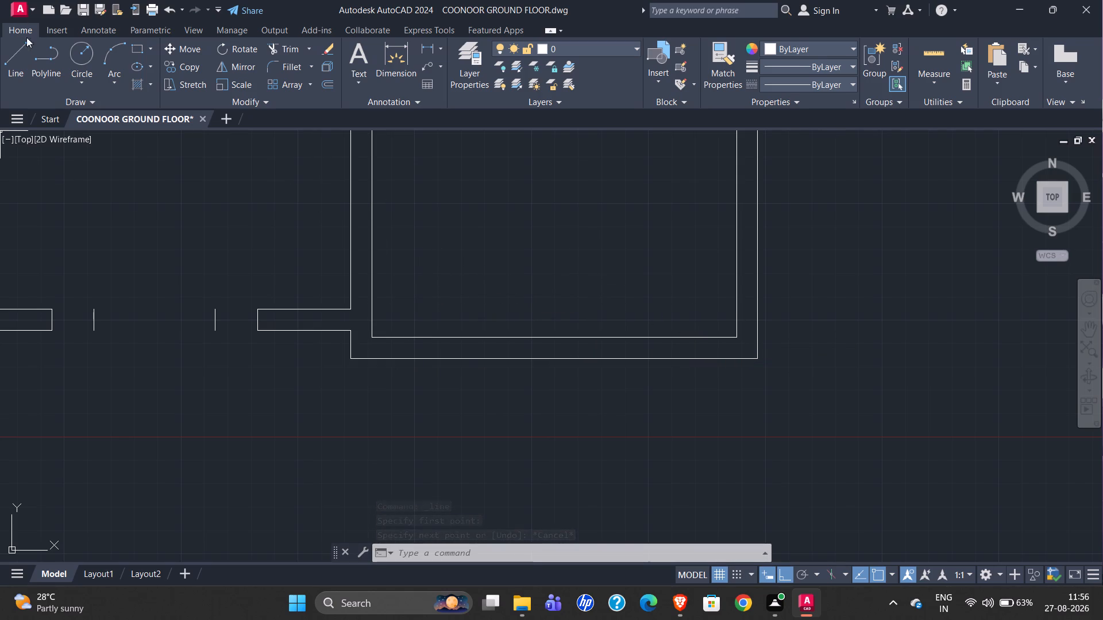
# Draw a jamb line across the right-hand front room's front wall, 2' from its inner left corner.
pyautogui.click(26, 60)
pyautogui.press('t')
pyautogui.press('k')
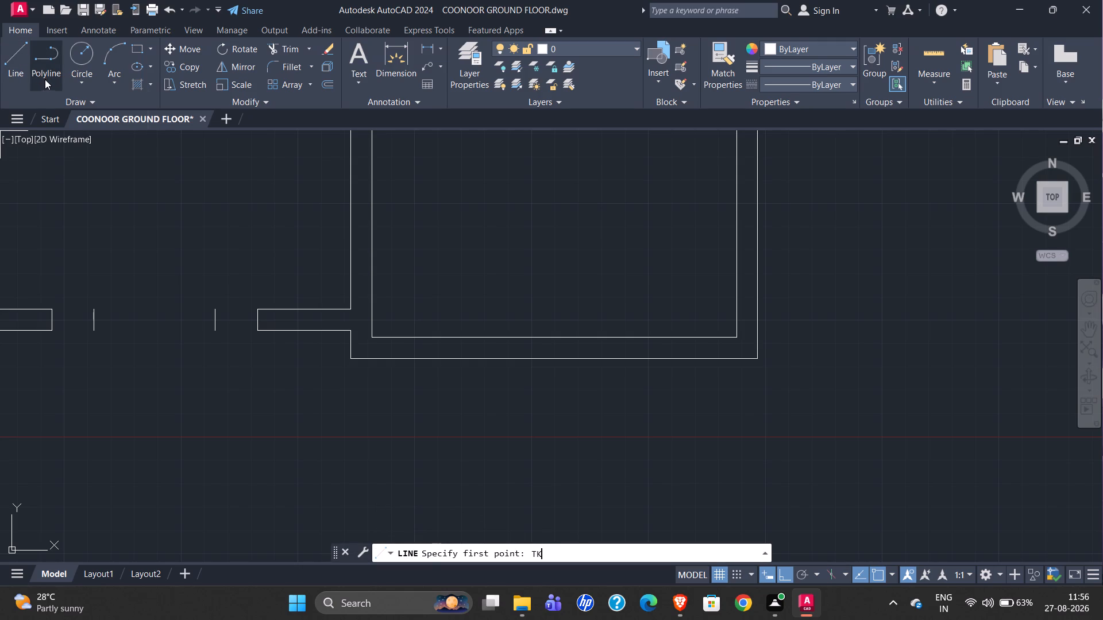
pyautogui.press('Return')
pyautogui.click(374, 337)
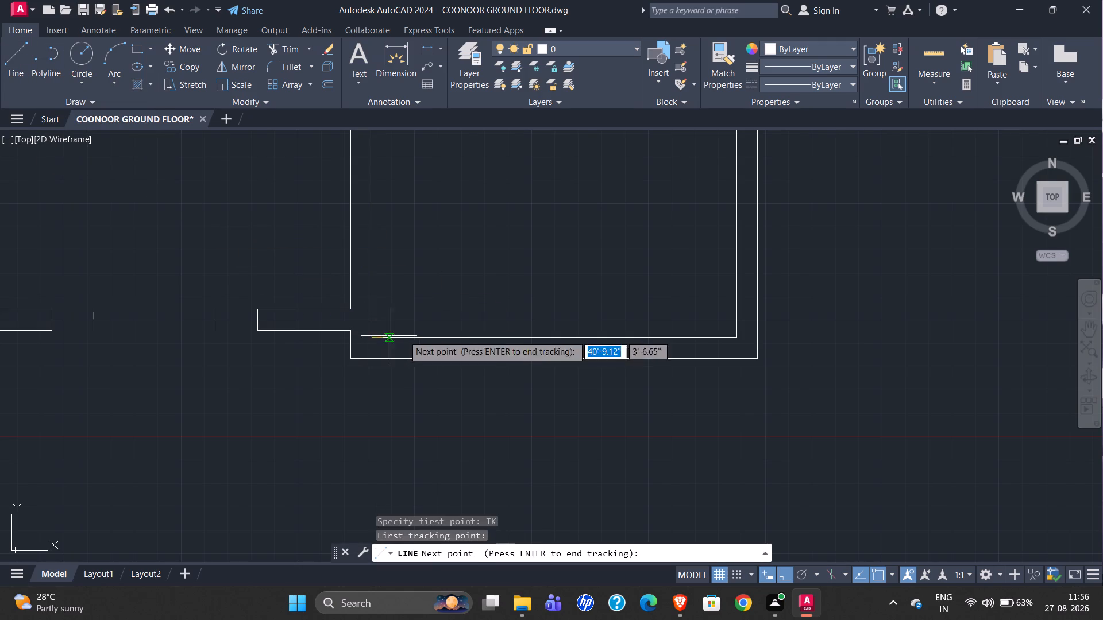
pyautogui.write("2'")
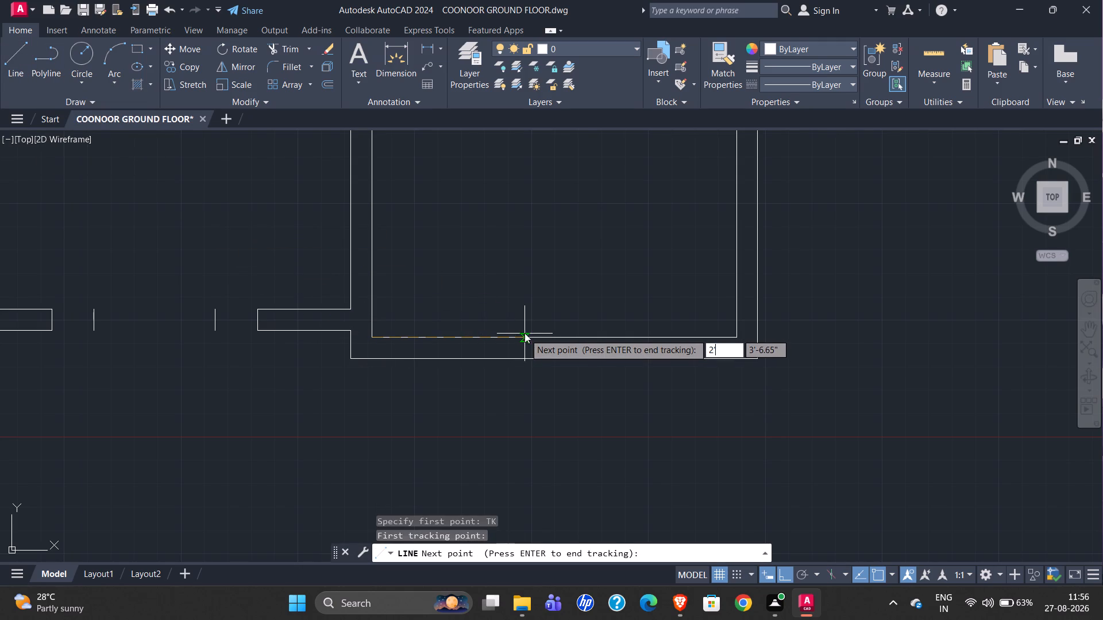
pyautogui.press('Return')
pyautogui.press('Return')
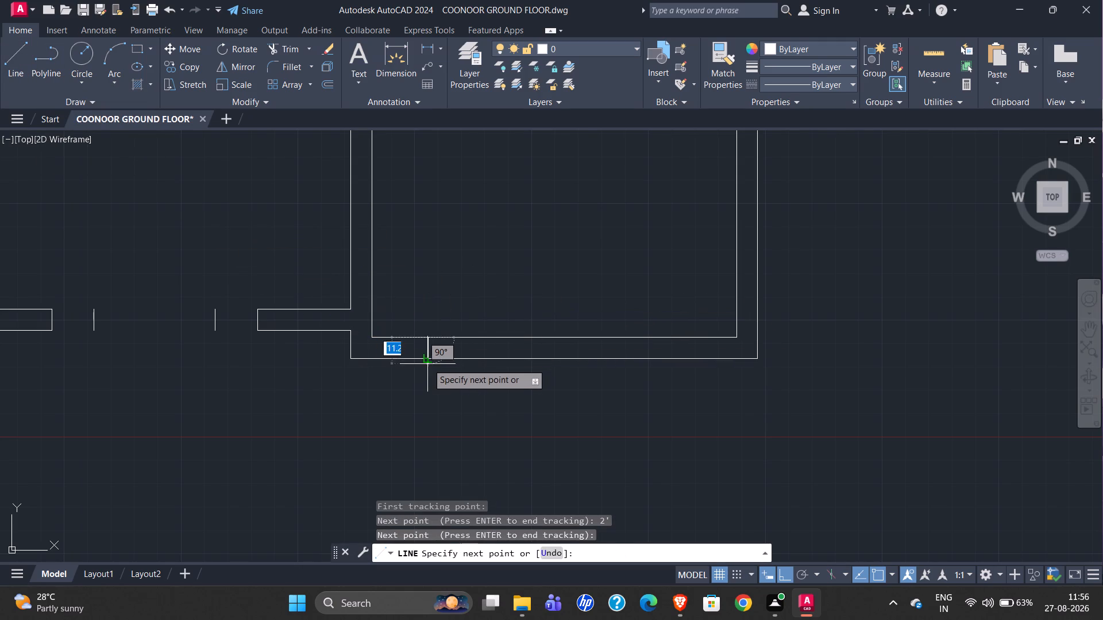
pyautogui.click(427, 359)
pyautogui.press('Escape')
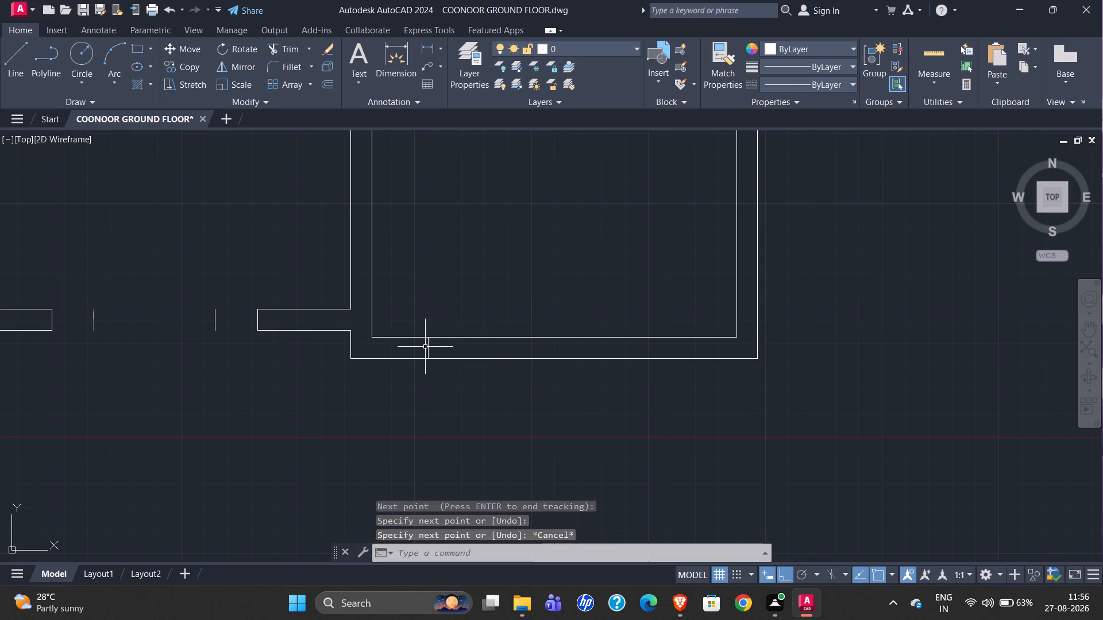
# Offset the new jamb line 9' to the right along the front wall for the opening's other side.
pyautogui.click(427, 345)
pyautogui.press('o')
pyautogui.press('Return')
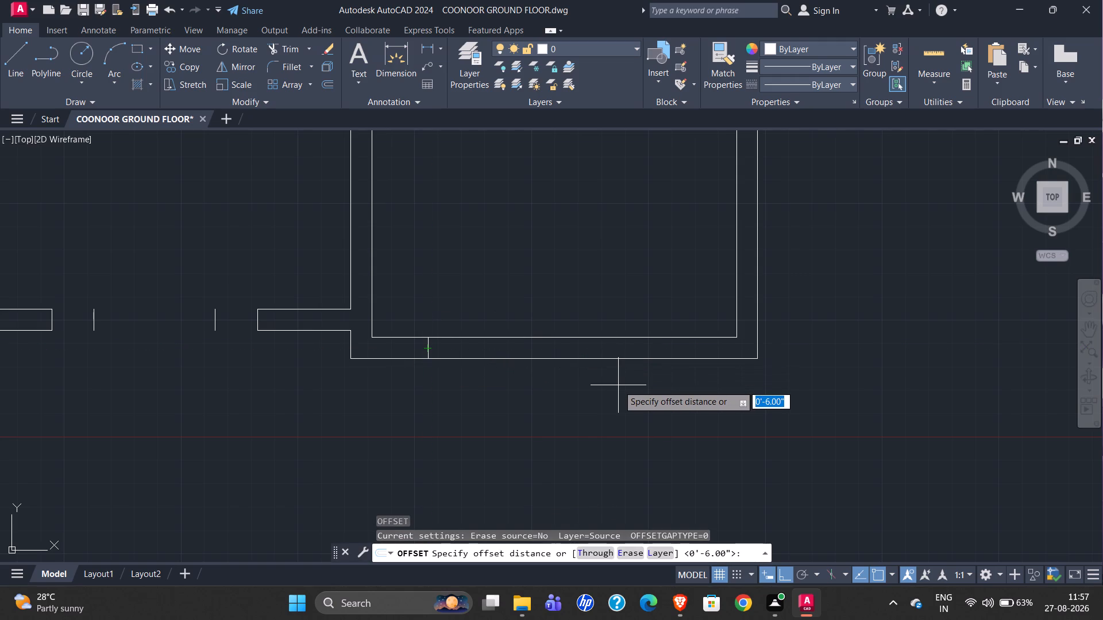
pyautogui.write("9'")
pyautogui.press('Return')
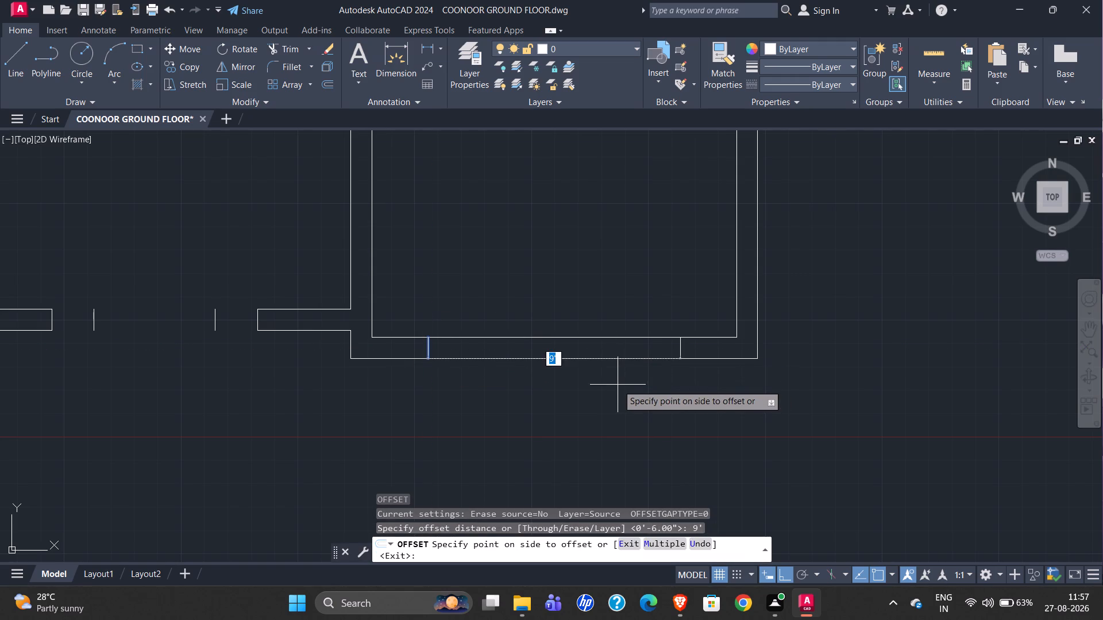
pyautogui.click(721, 390)
pyautogui.press('Escape')
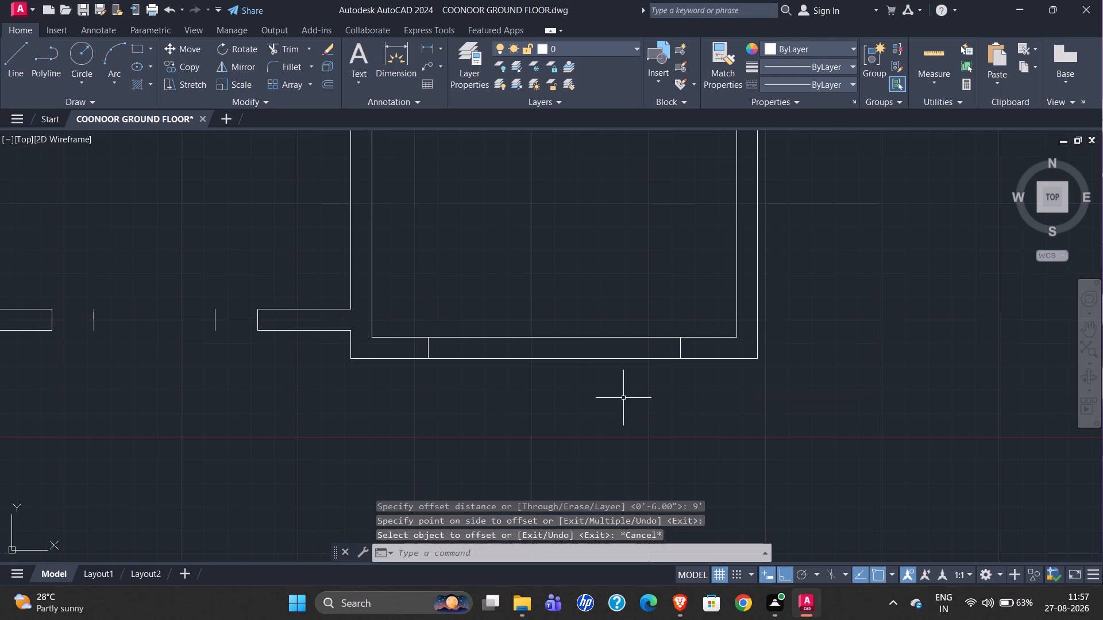
# Trim both front wall lines between the two jamb lines to open the right-hand front room's window.
pyautogui.write('TR')
pyautogui.press('Return')
pyautogui.moveTo(571, 294); pyautogui.dragTo(570, 460)
pyautogui.press('Escape')
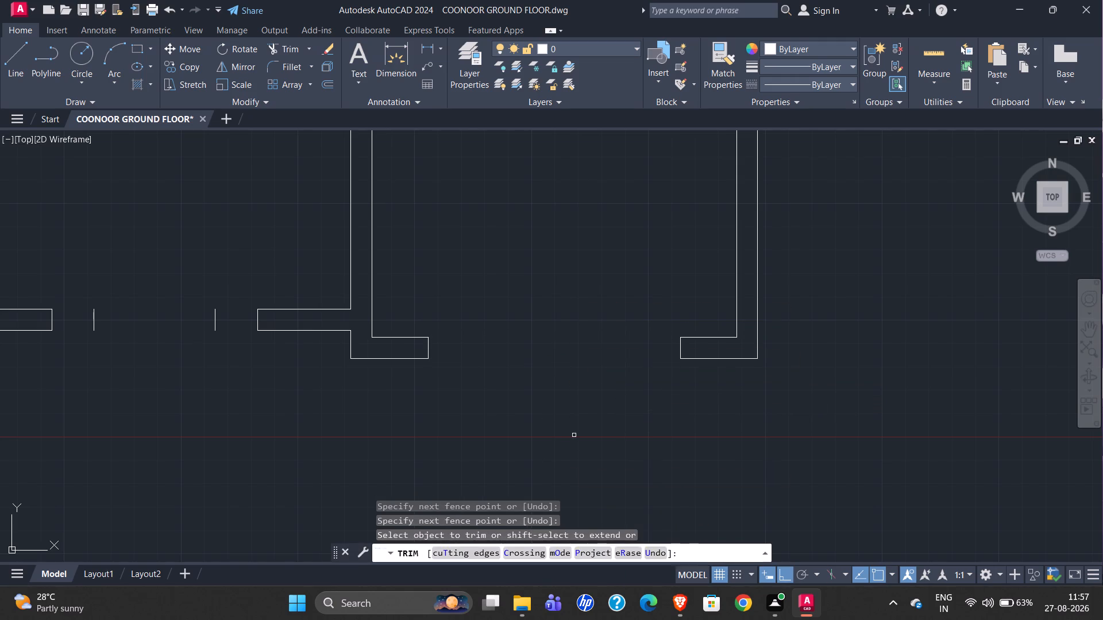
pyautogui.scroll(-2, 449, 455)
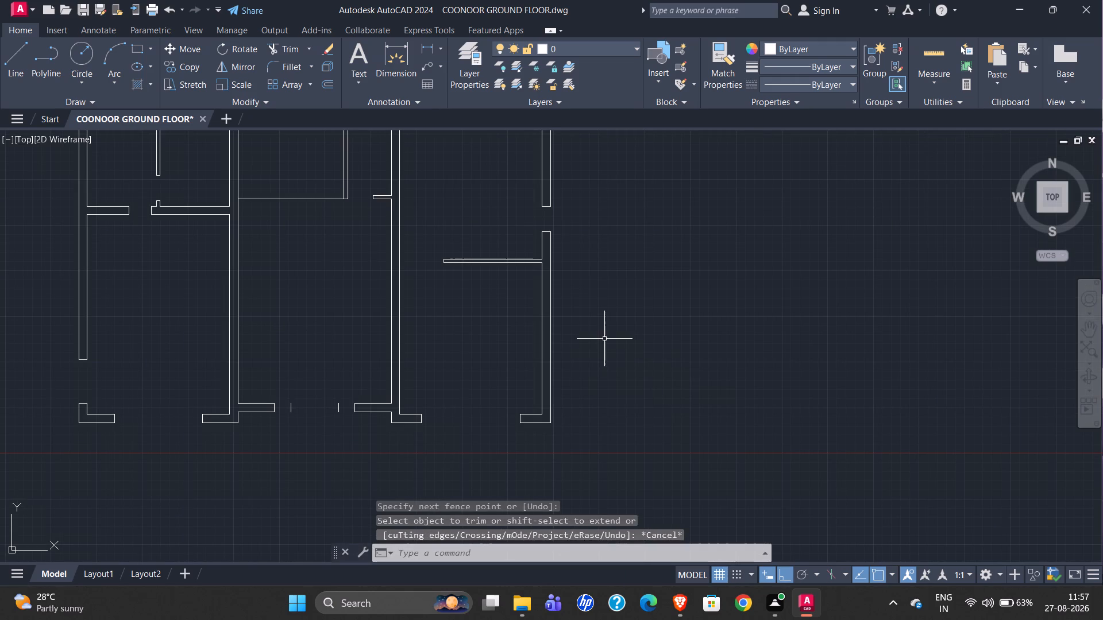
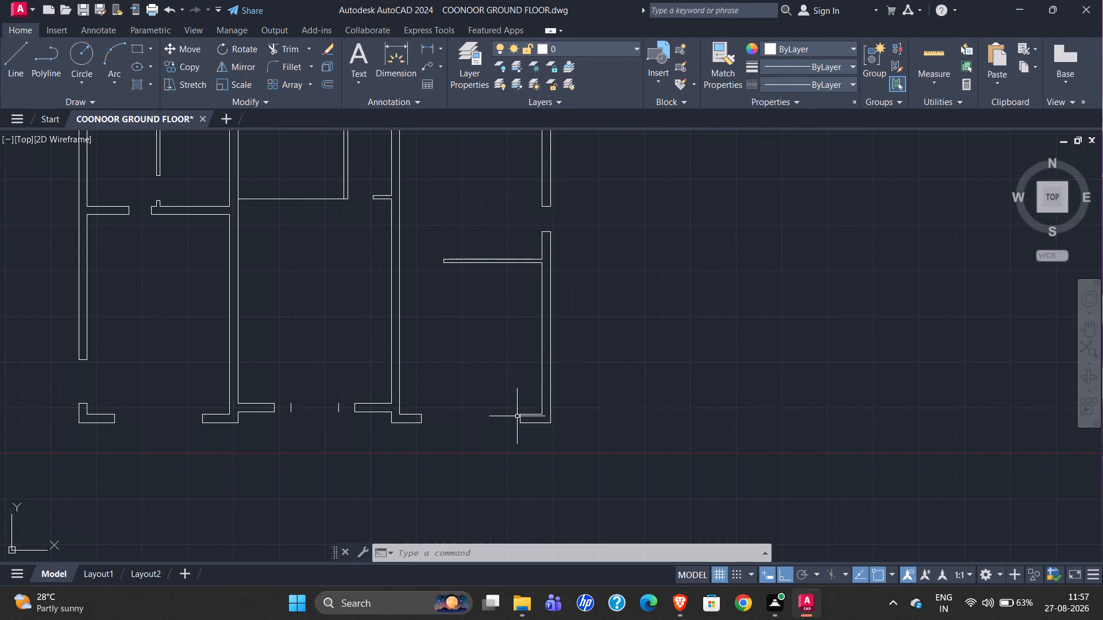
# Draw a jamb line across the dining room's outer side wall in the redrawn plan, 1' below the partition's lower inner corner.
pyautogui.scroll(-3, 557, 174)
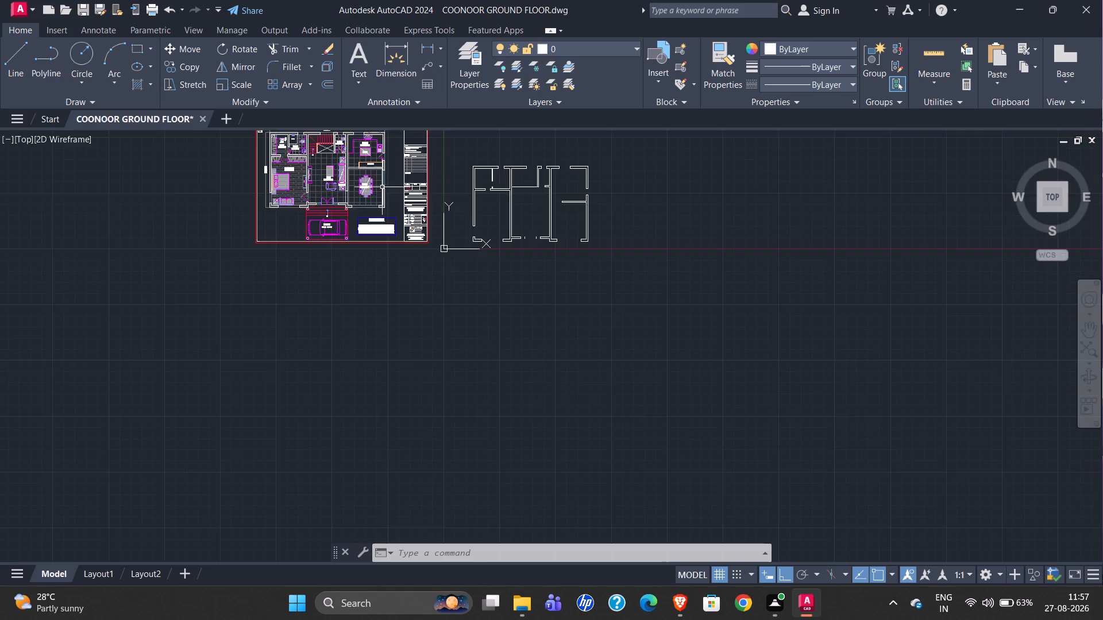
pyautogui.scroll(4, 376, 183)
pyautogui.scroll(-1, 338, 276)
pyautogui.scroll(3, 384, 165)
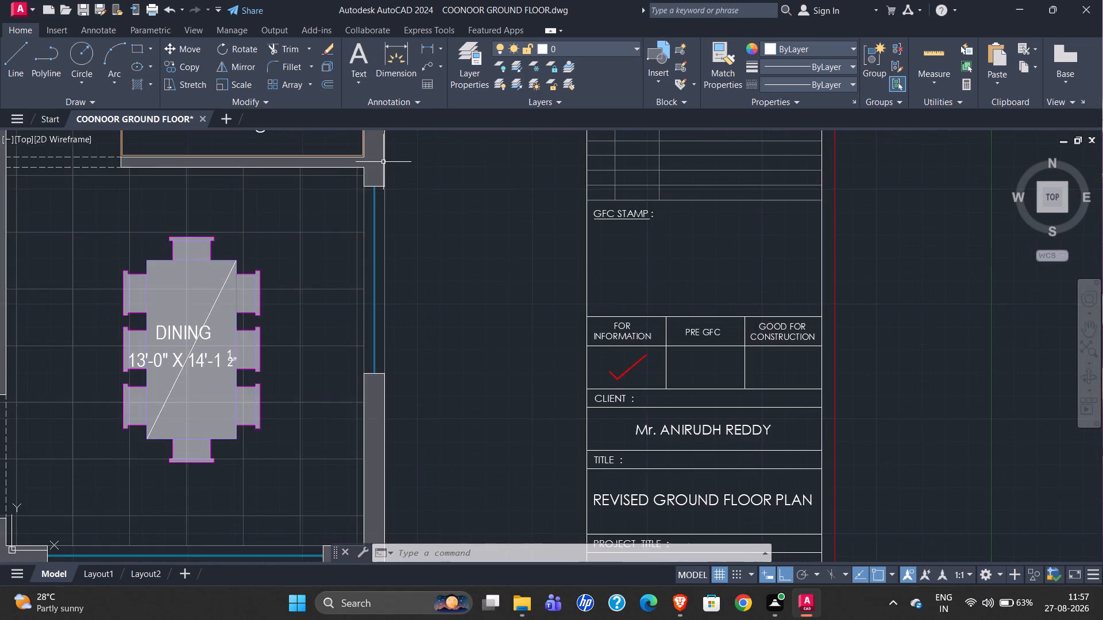
pyautogui.scroll(-1, 283, 213)
pyautogui.scroll(-1, 176, 230)
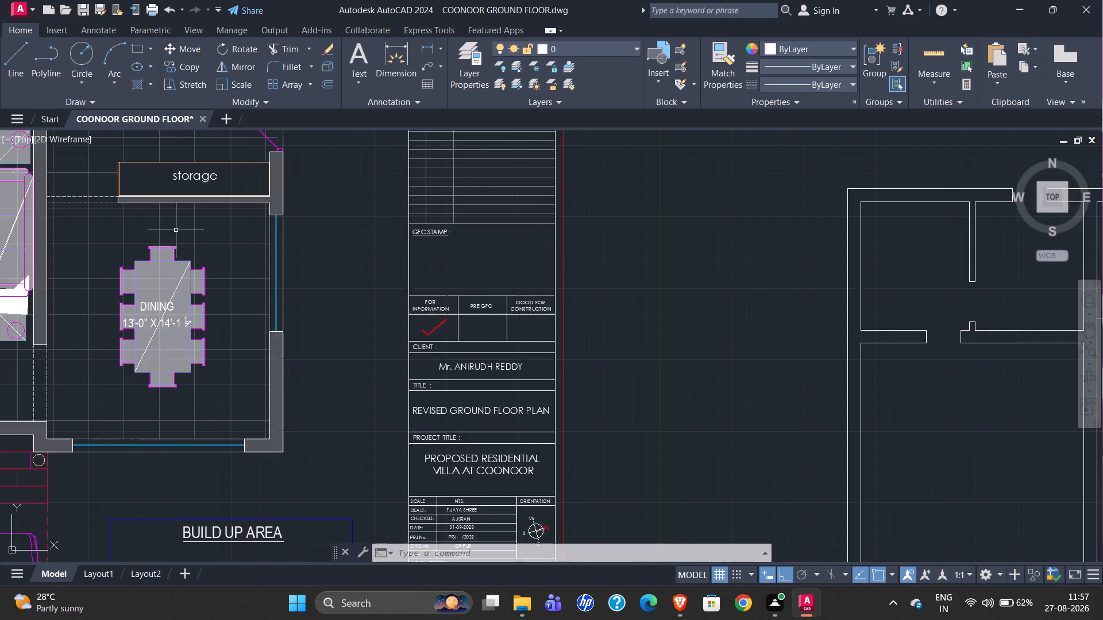
pyautogui.scroll(-2, 173, 231)
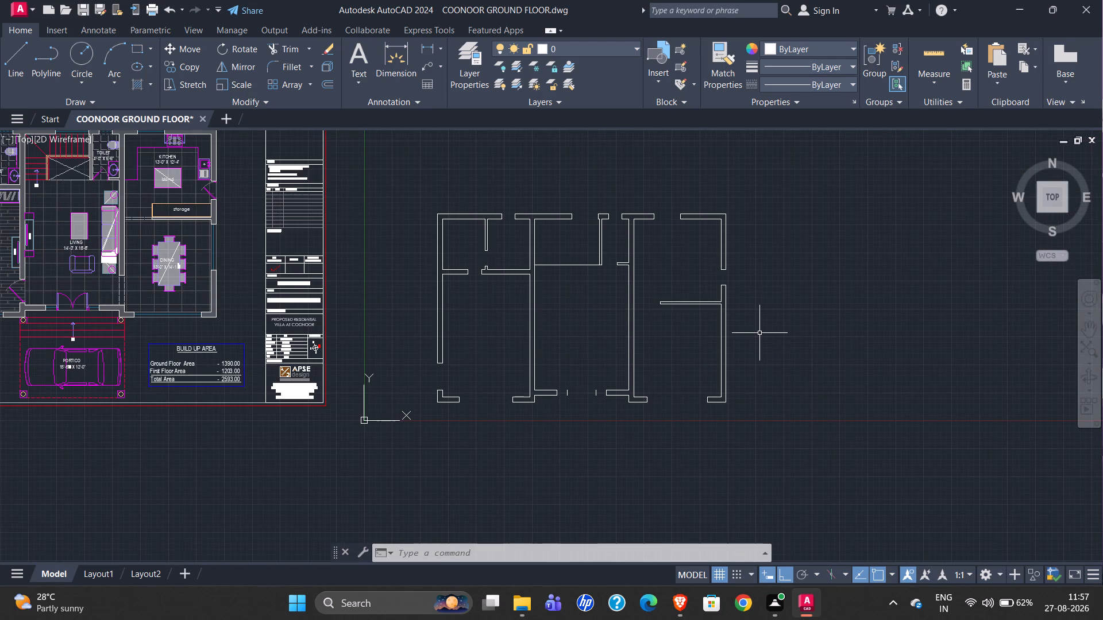
pyautogui.scroll(3, 734, 320)
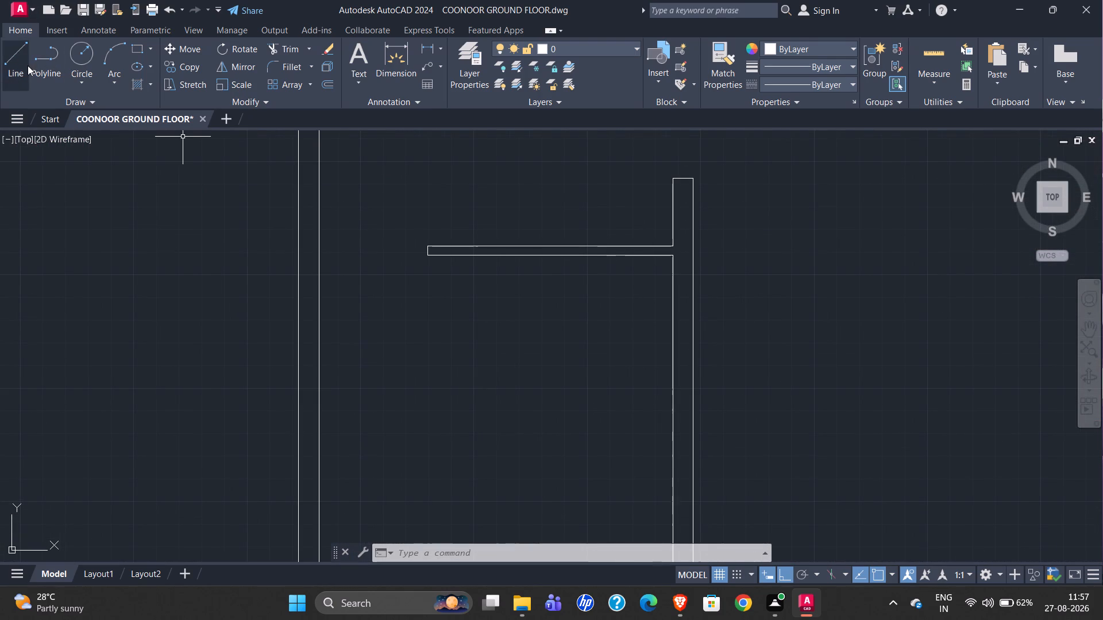
pyautogui.click(28, 65)
pyautogui.write('TK')
pyautogui.press('Return')
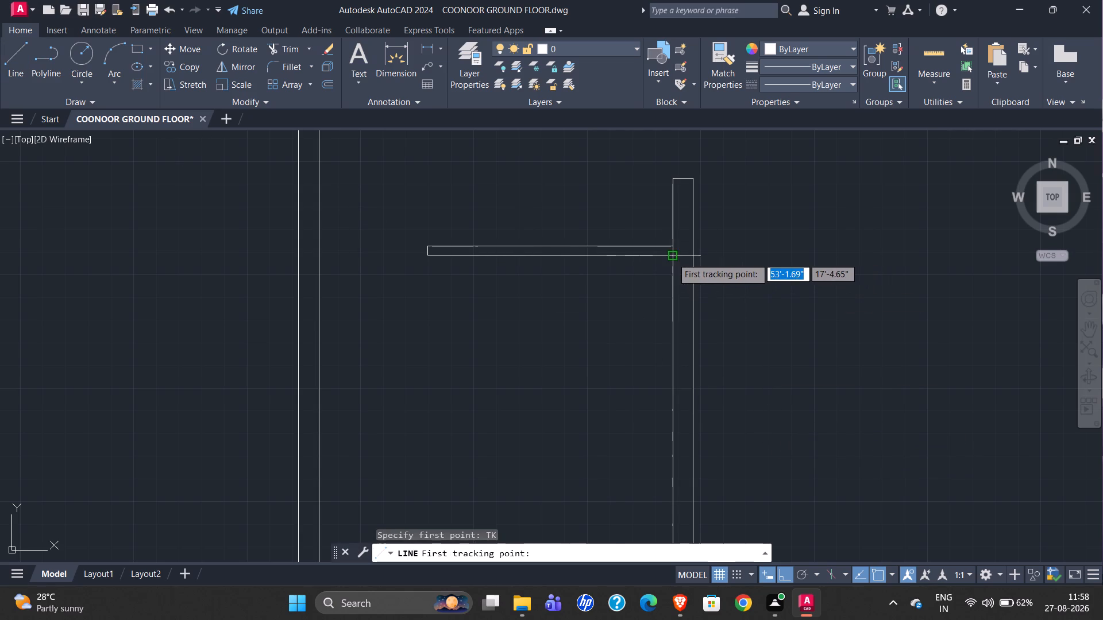
pyautogui.click(672, 258)
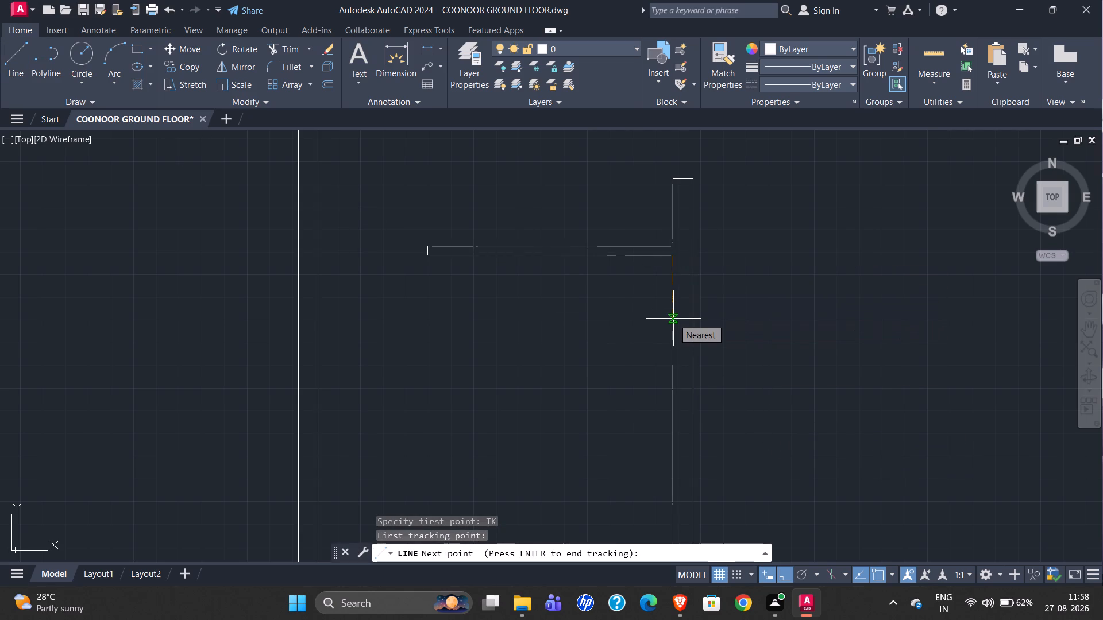
pyautogui.write("1'")
pyautogui.press('Return')
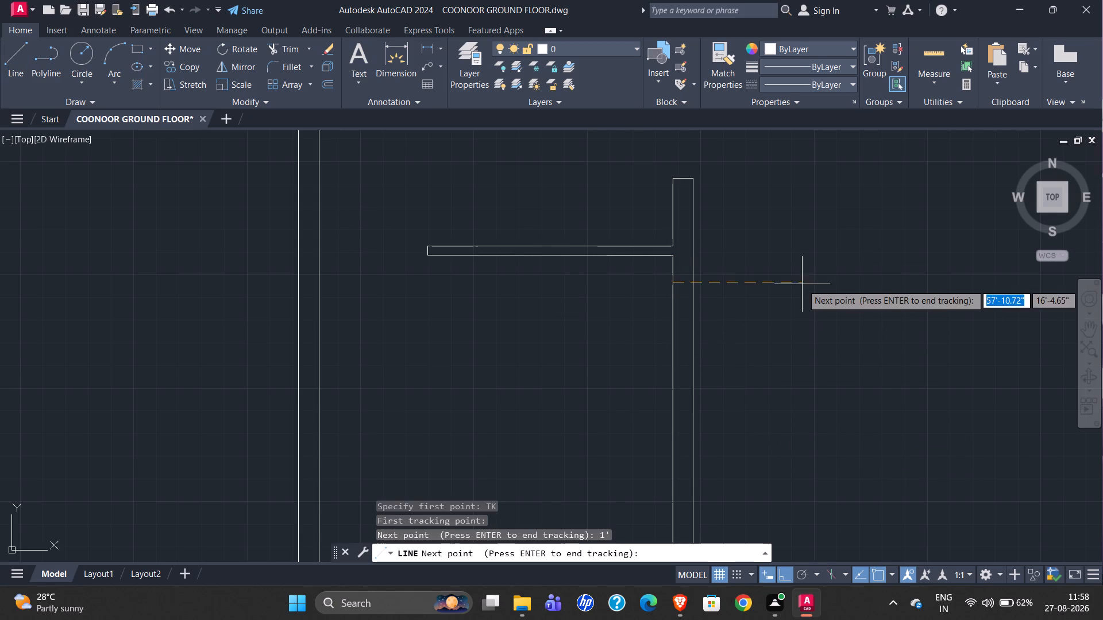
pyautogui.press('Return')
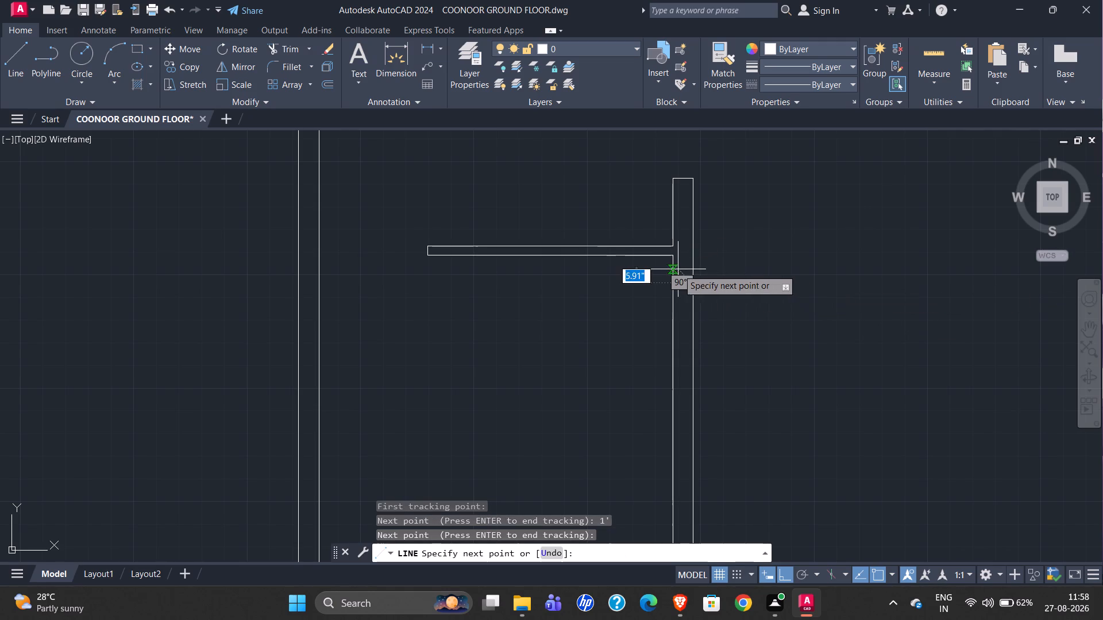
pyautogui.click(691, 280)
pyautogui.press('Escape')
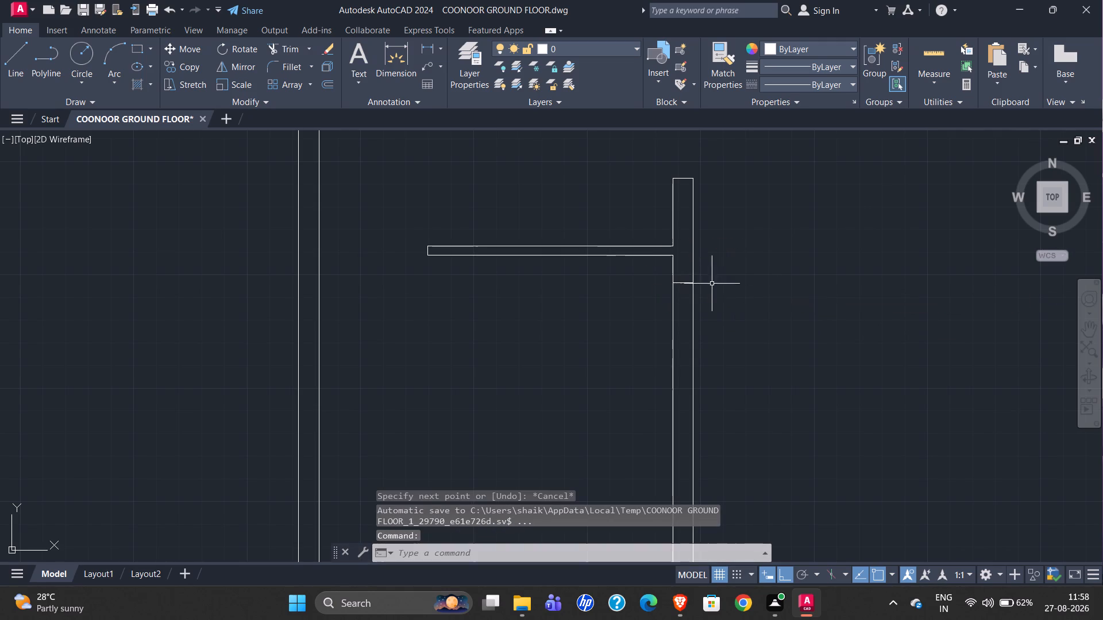
# Offset the new jamb line 8' down the dining room's side wall for the opening's other side.
pyautogui.click(683, 283)
pyautogui.press('o')
pyautogui.press('Return')
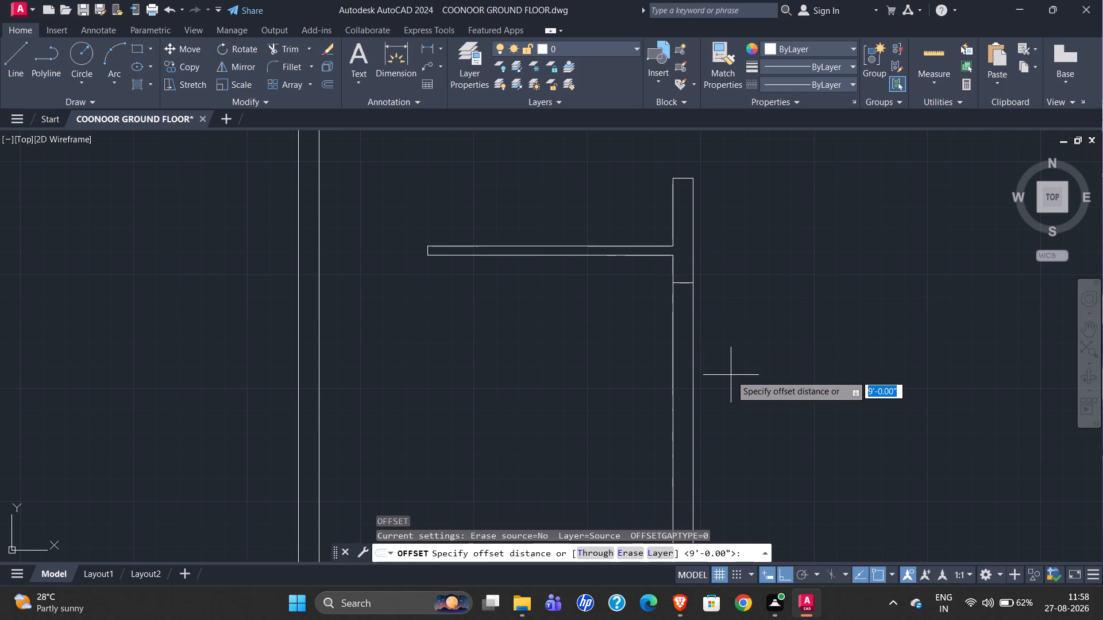
pyautogui.write("8'")
pyautogui.press('Return')
pyautogui.click(740, 401)
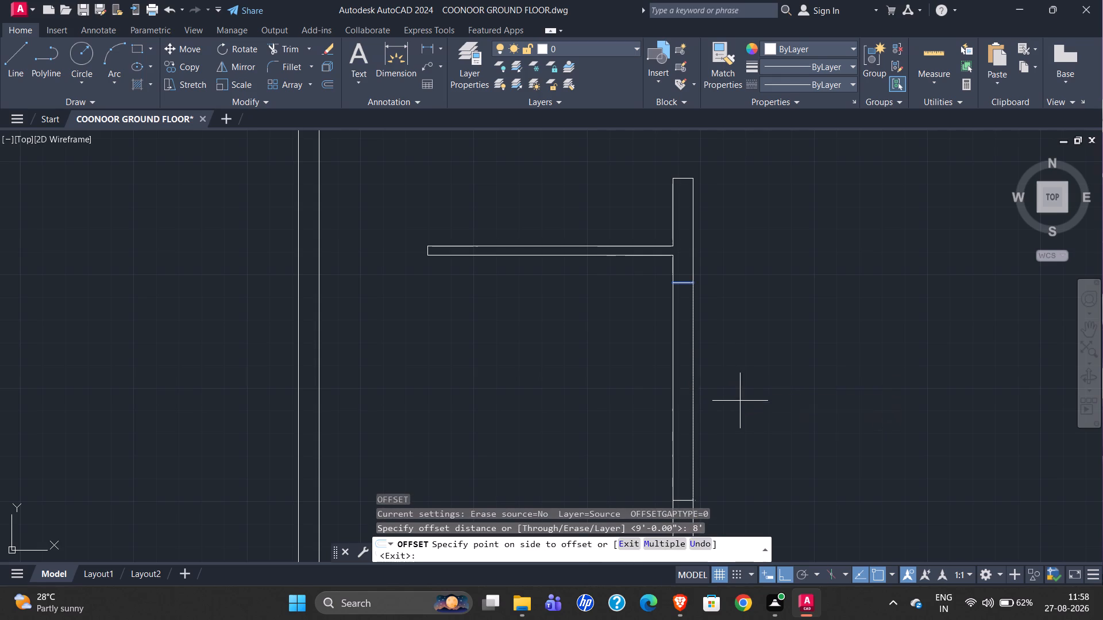
pyautogui.scroll(-2, 735, 241)
pyautogui.press('Escape')
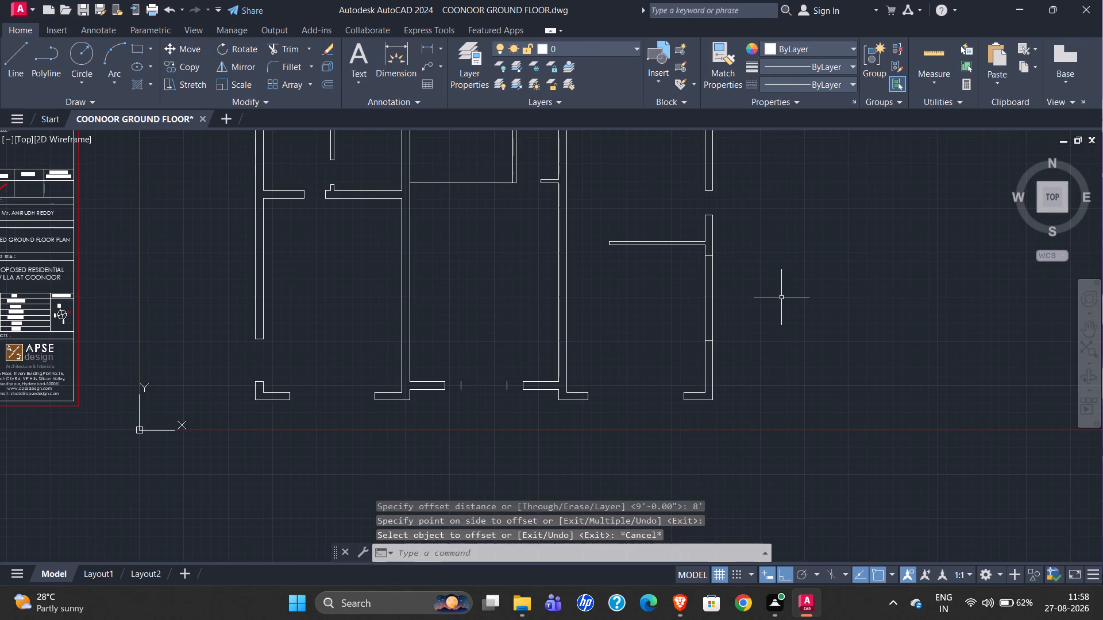
# Trim both side wall lines between the two jamb lines to open the dining room's side window.
pyautogui.press('r')
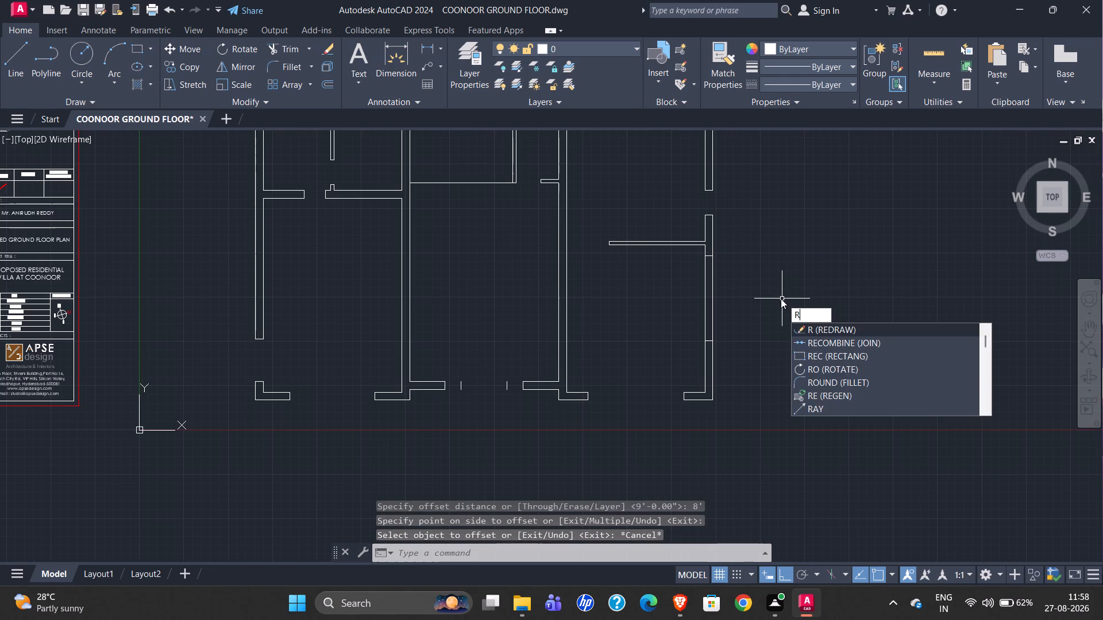
pyautogui.press('BackSpace')
pyautogui.write('TR')
pyautogui.press('Return')
pyautogui.moveTo(776, 301); pyautogui.dragTo(750, 305)
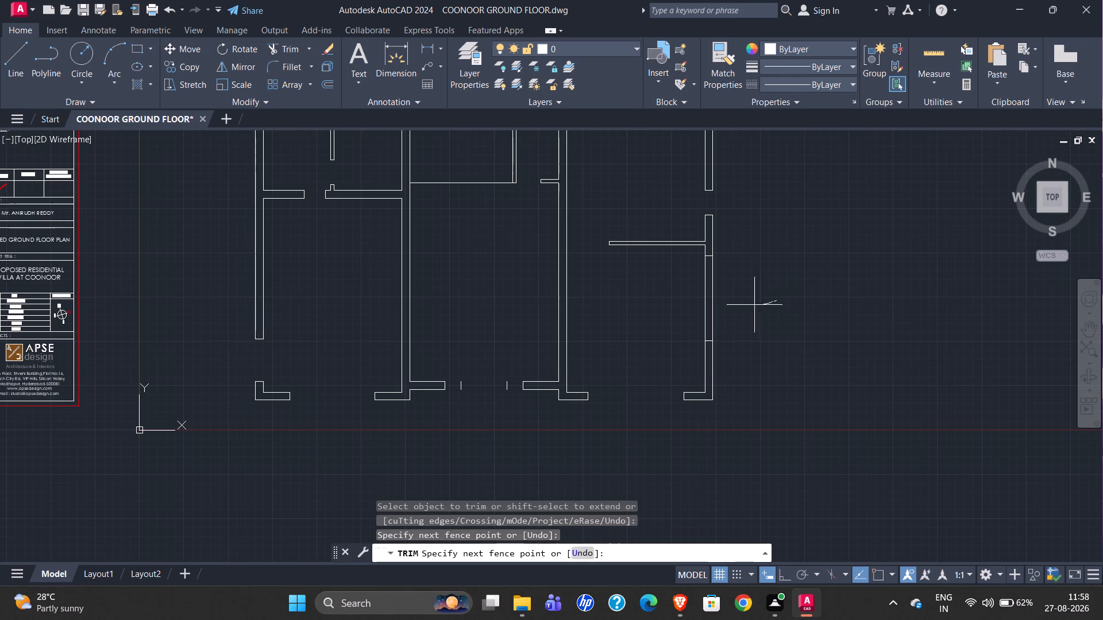
pyautogui.moveTo(750, 305); pyautogui.dragTo(694, 297)
pyautogui.press('Escape')
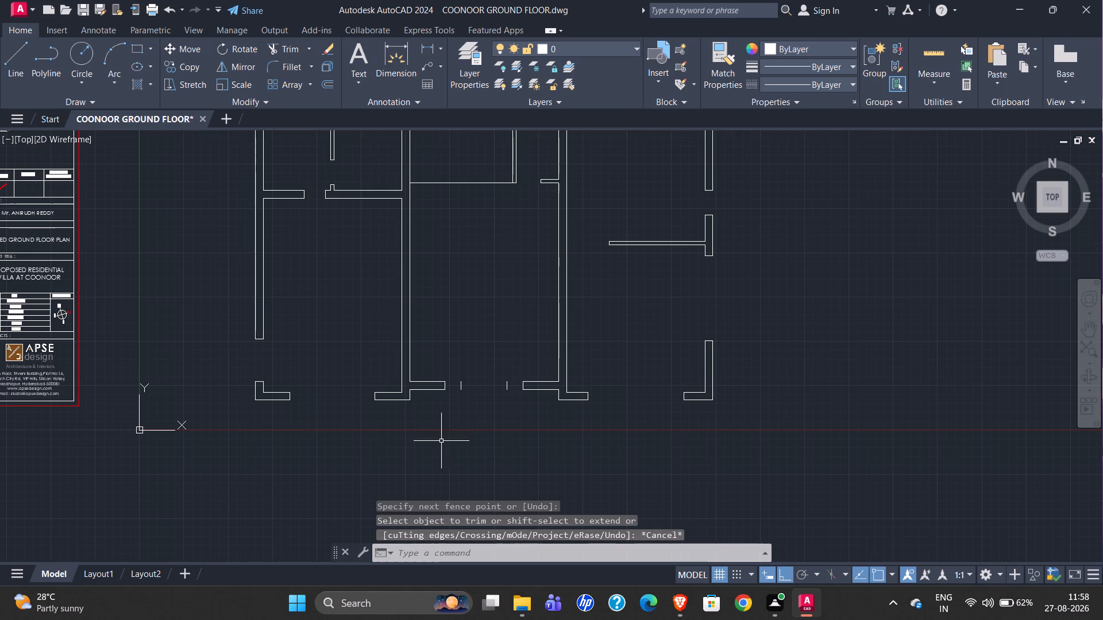
# Set the object colour to Cyan and draw a rectangle filling the side window opening in the left-hand front room's outer wall.
pyautogui.scroll(-2, 552, 423)
pyautogui.scroll(3, 462, 293)
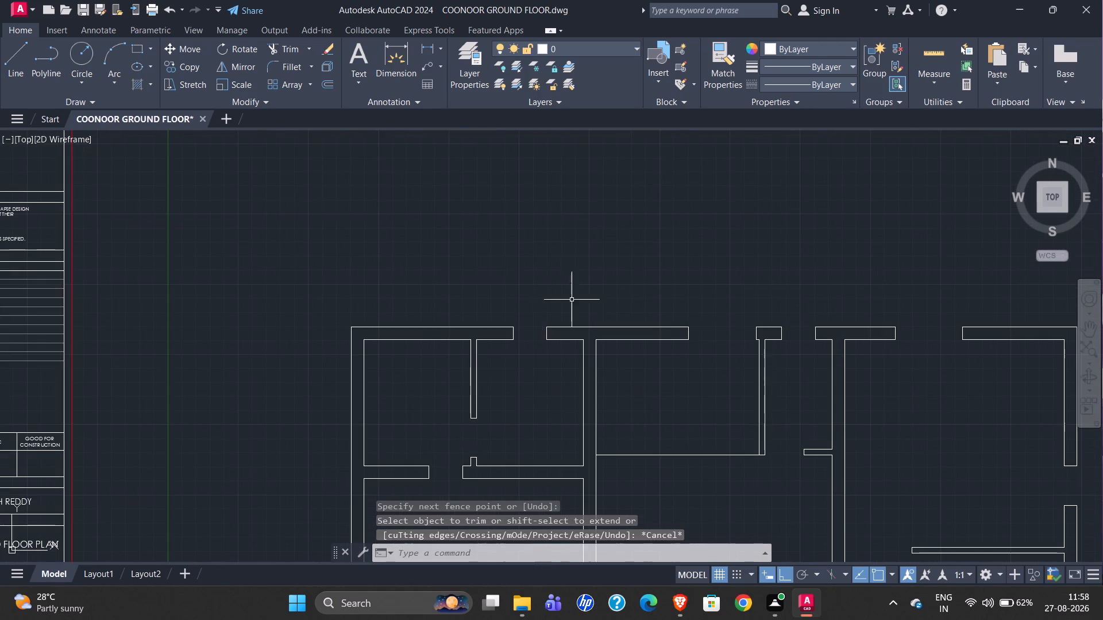
pyautogui.scroll(-1, 506, 280)
pyautogui.scroll(-1, 556, 275)
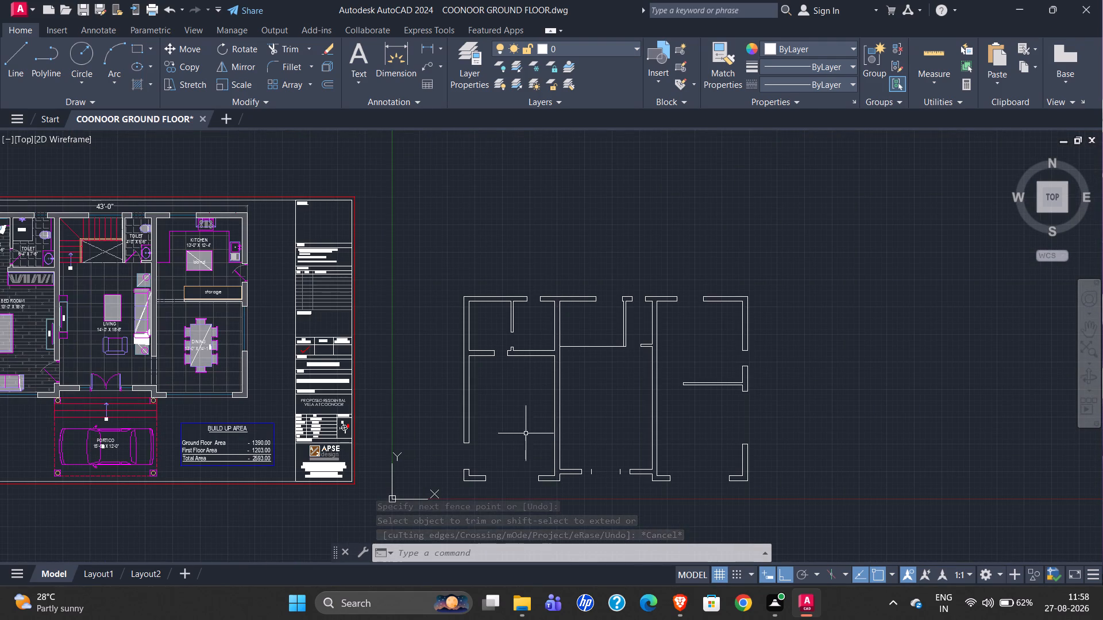
pyautogui.scroll(7, 447, 505)
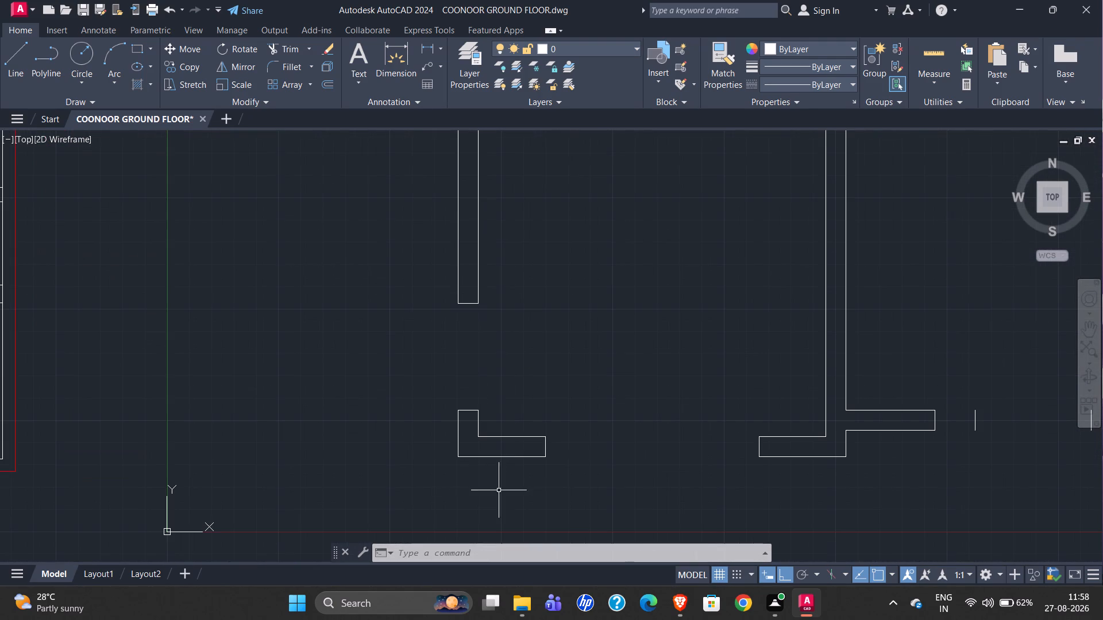
pyautogui.click(135, 48)
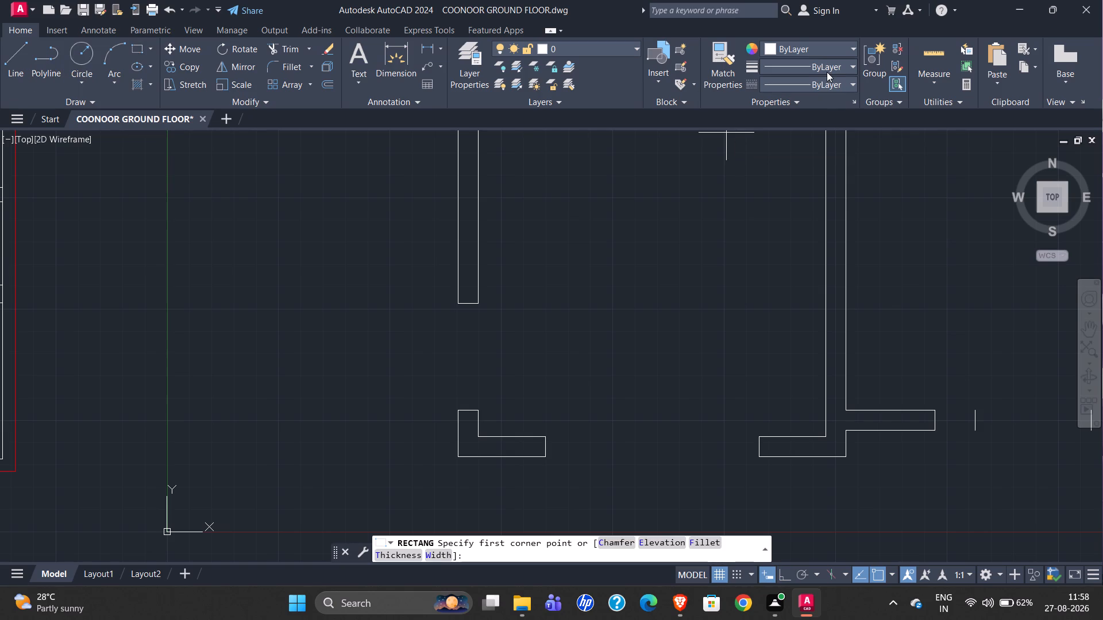
pyautogui.click(827, 72)
pyautogui.click(827, 71)
pyautogui.click(825, 52)
pyautogui.click(818, 189)
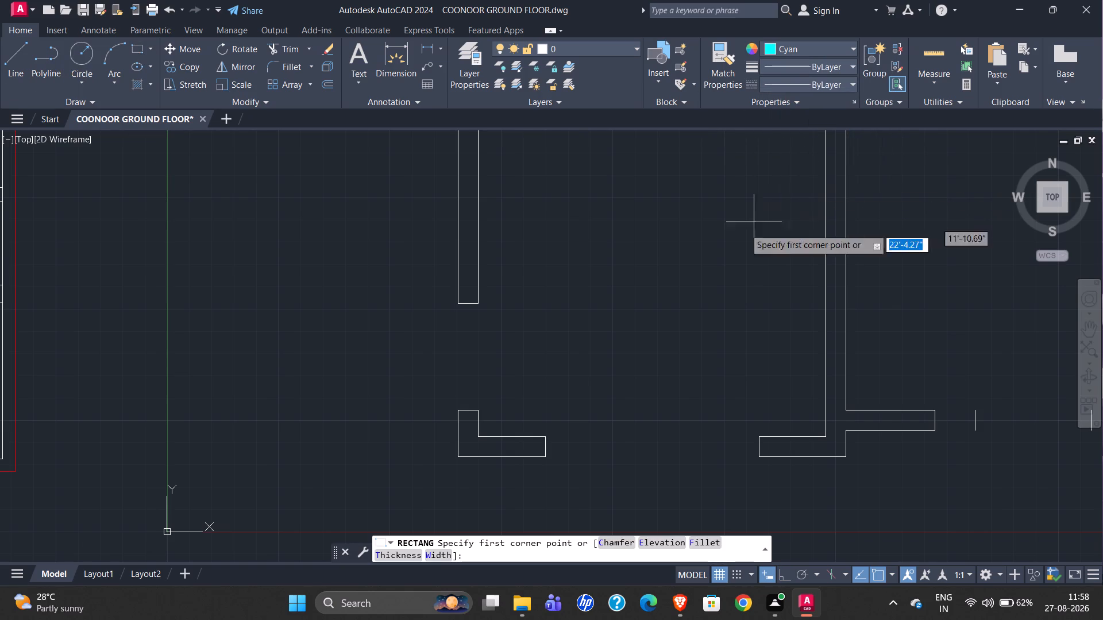
pyautogui.click(457, 409)
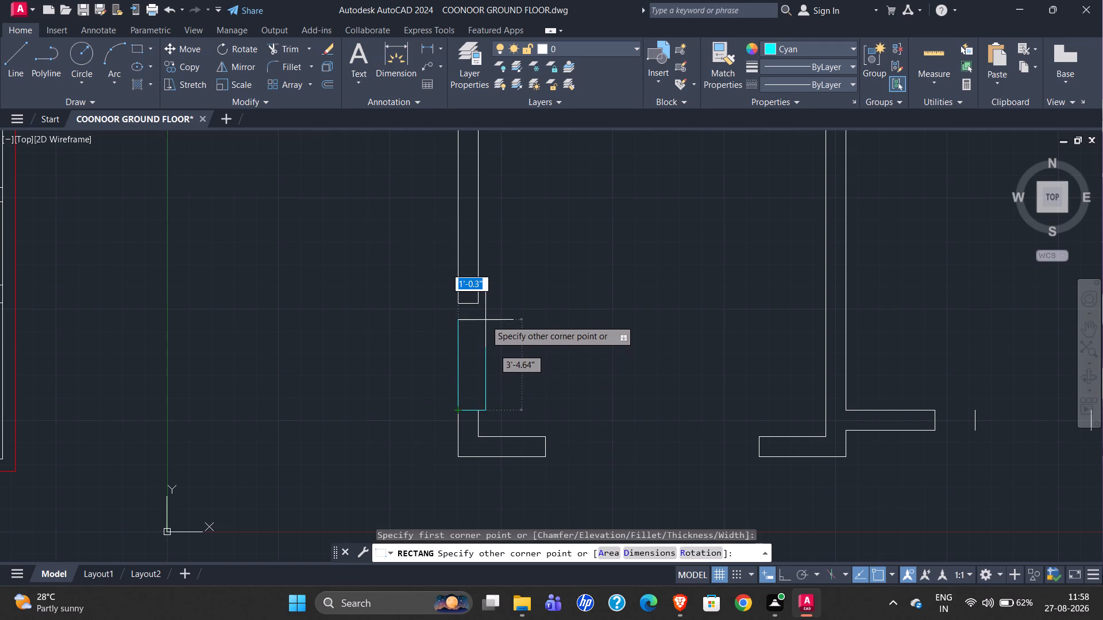
pyautogui.click(479, 303)
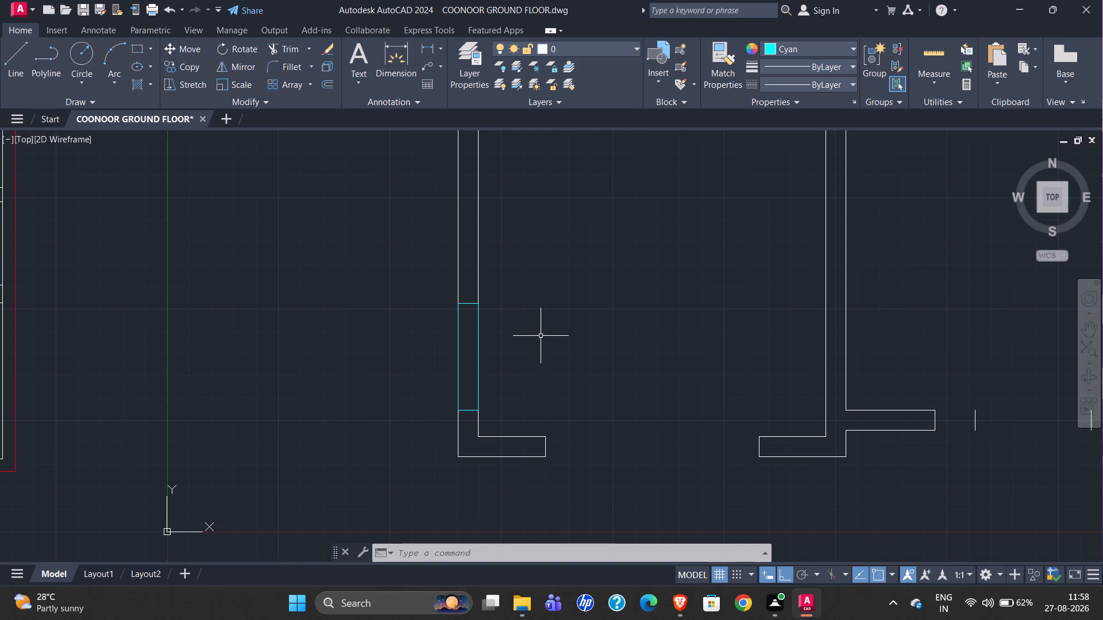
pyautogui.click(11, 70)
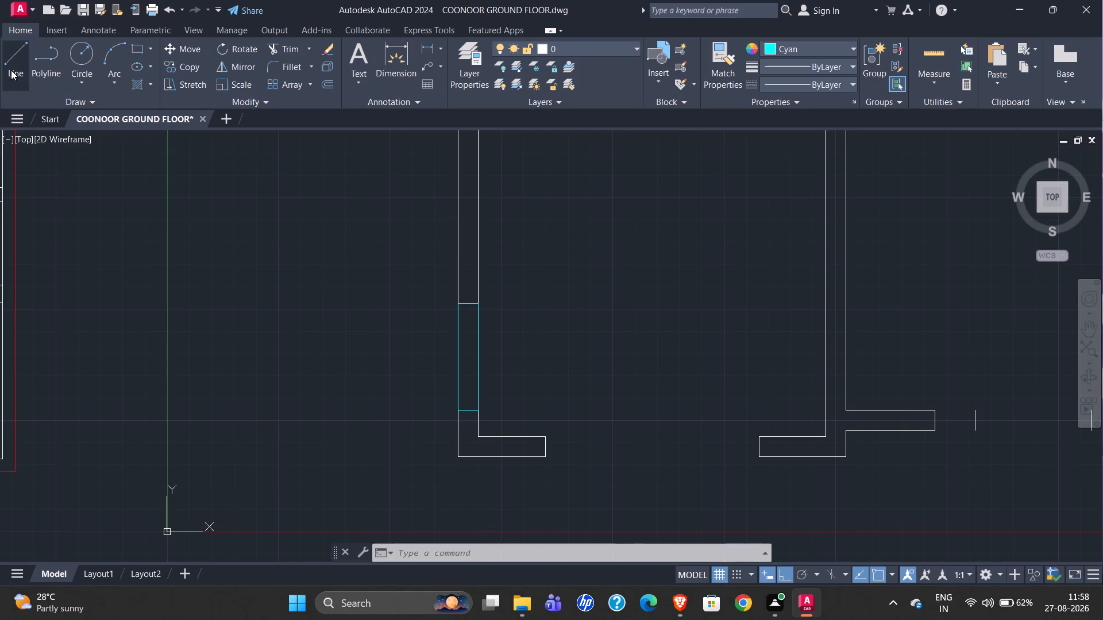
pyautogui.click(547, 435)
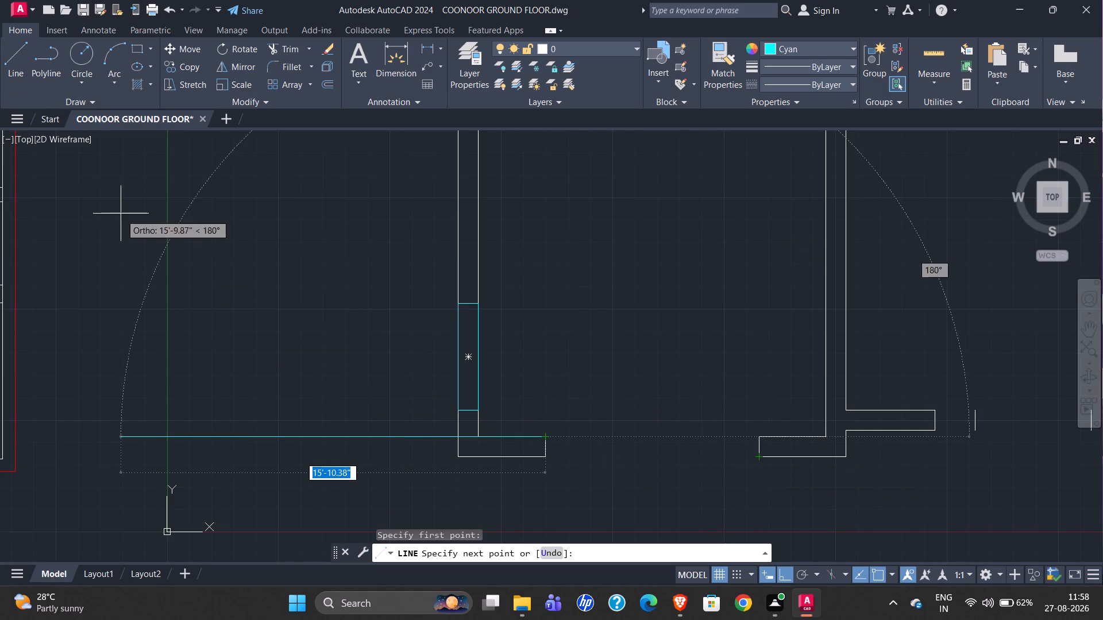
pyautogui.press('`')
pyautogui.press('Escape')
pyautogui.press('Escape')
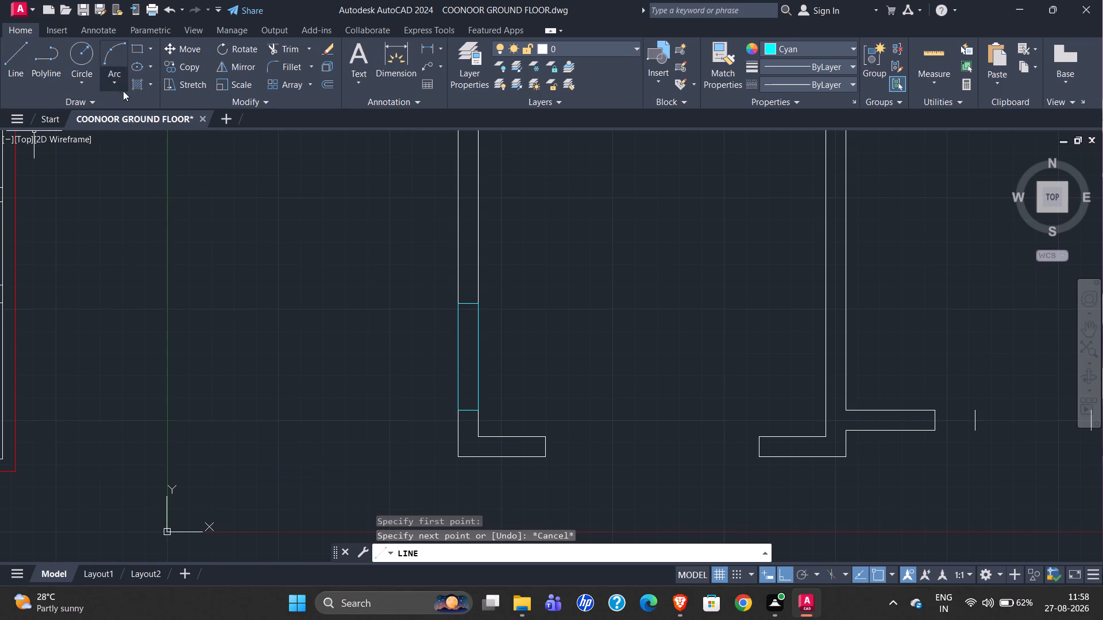
# Draw a centre line along the cyan window rectangle, between the midpoints of its two short edges.
pyautogui.click(7, 63)
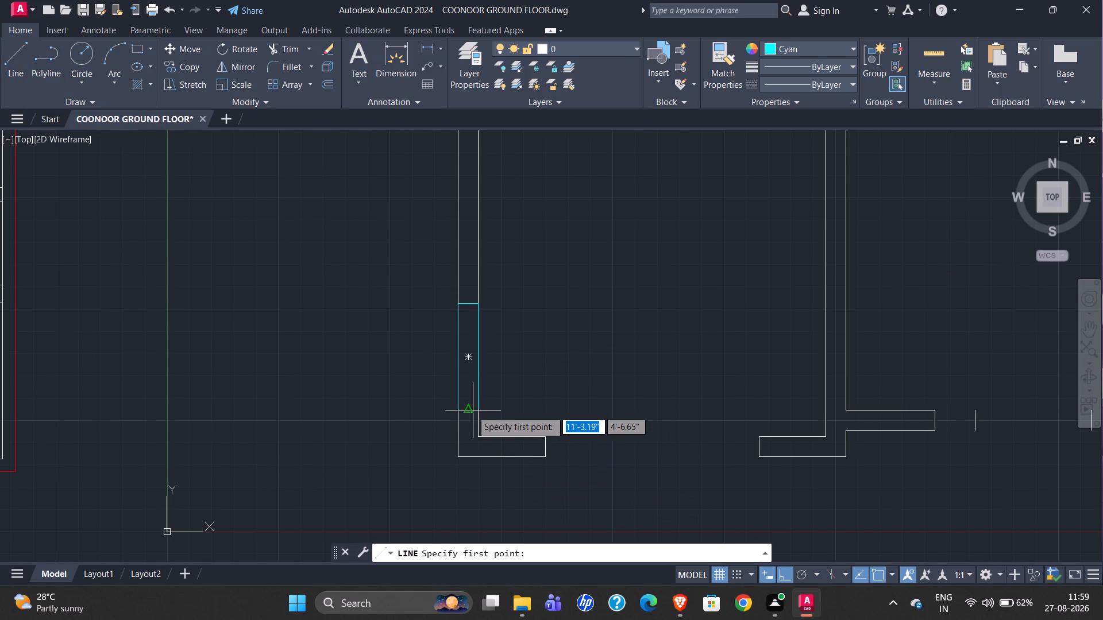
pyautogui.scroll(2, 466, 410)
pyautogui.click(466, 410)
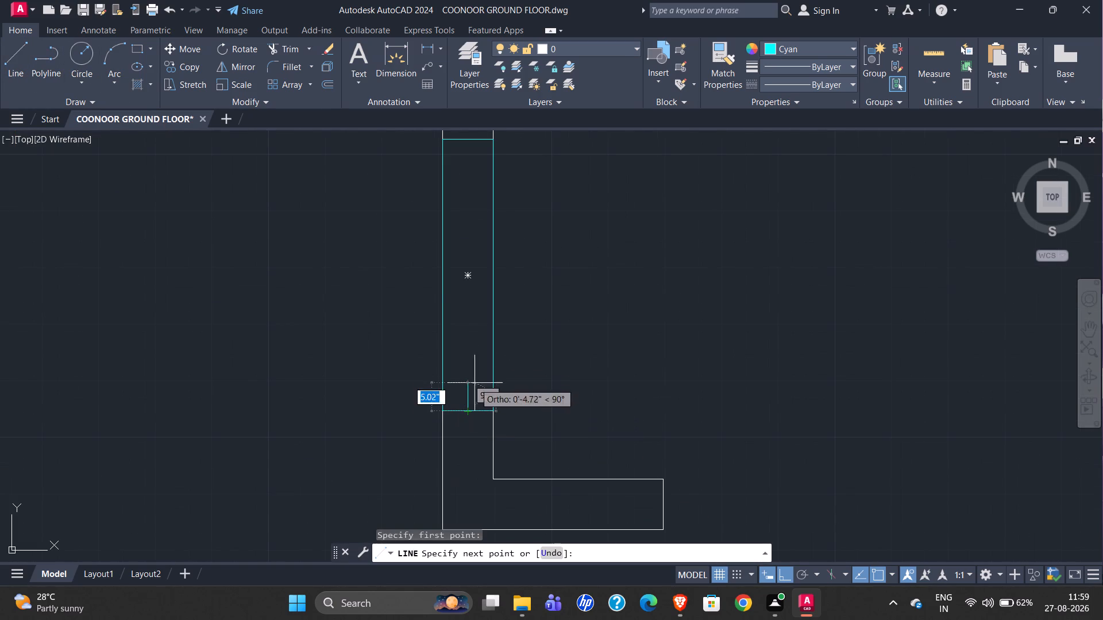
pyautogui.click(469, 141)
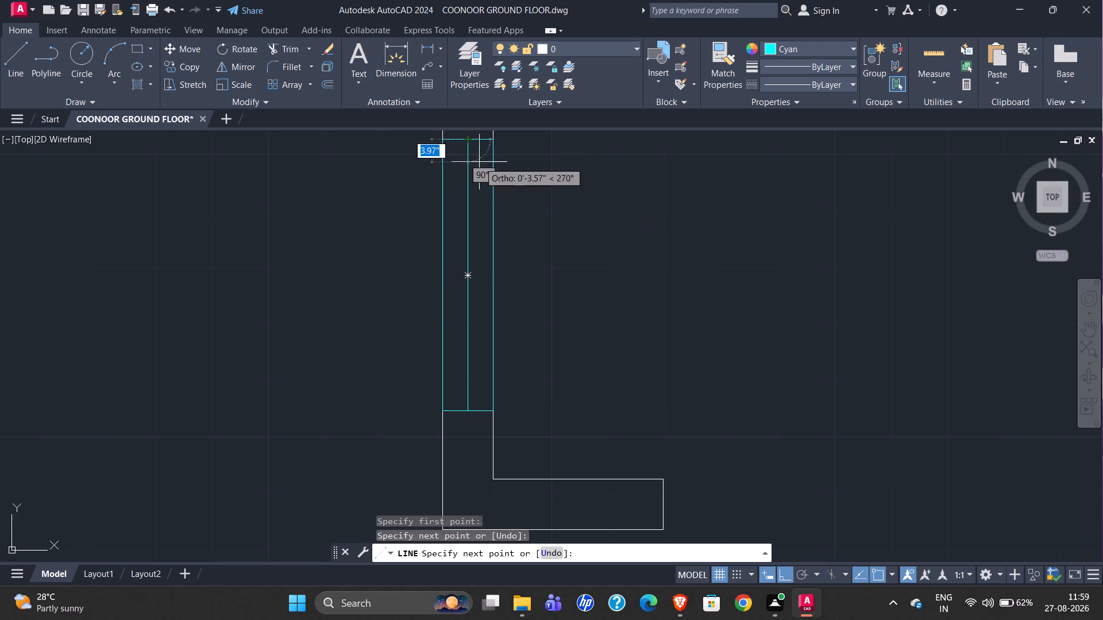
pyautogui.press('Escape')
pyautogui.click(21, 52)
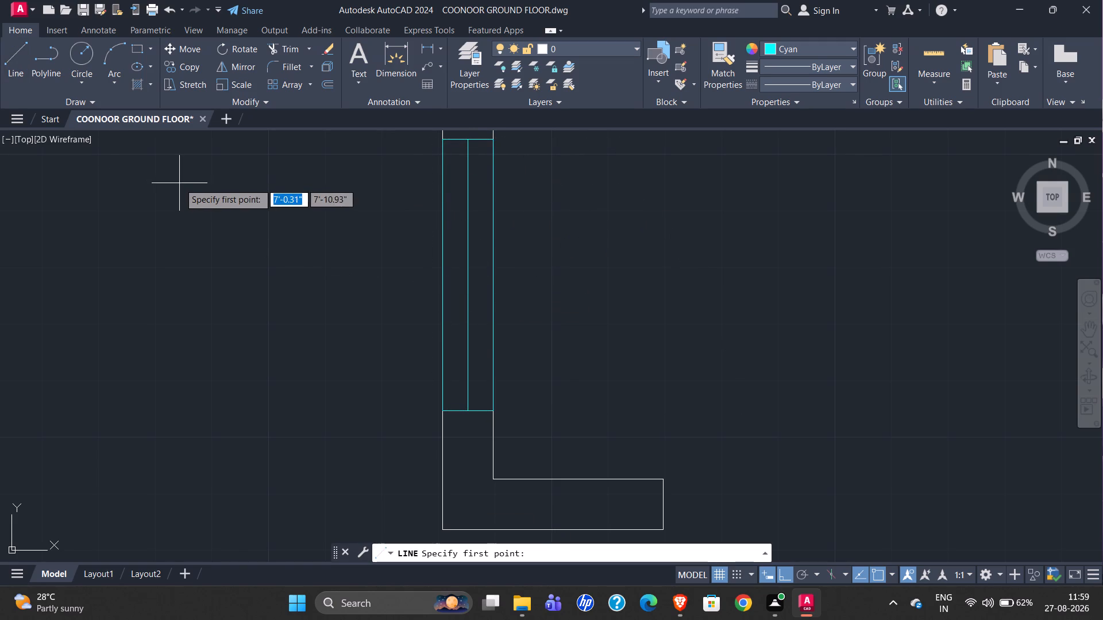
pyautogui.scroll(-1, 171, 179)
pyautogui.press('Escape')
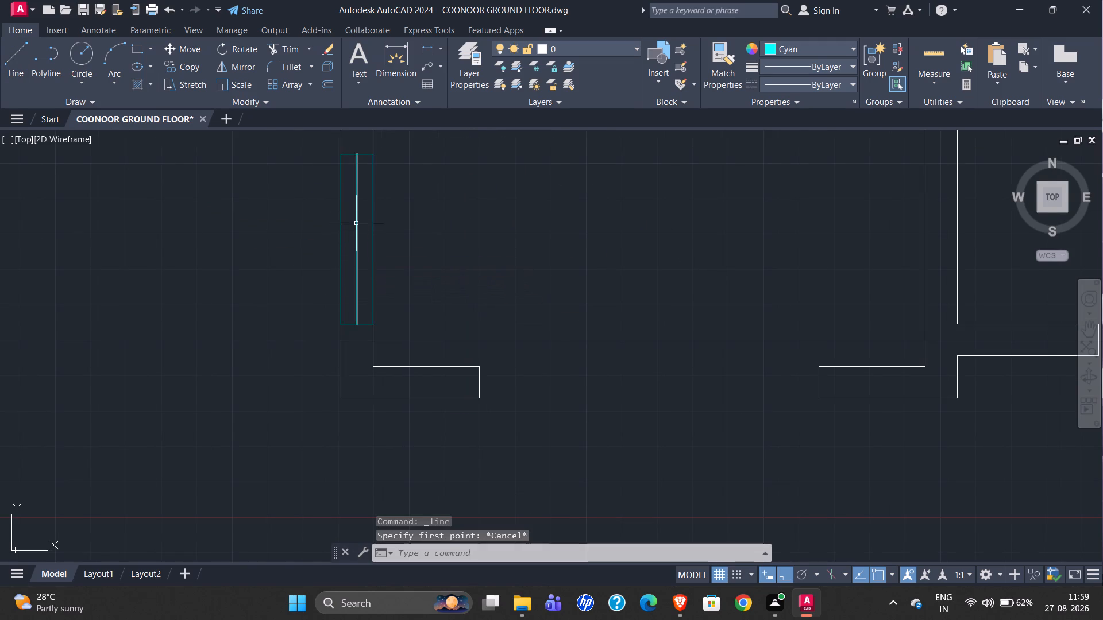
# Offset the cyan window's centre line 1" to each side in the left-hand front room's outer wall.
pyautogui.click(356, 216)
pyautogui.press('o')
pyautogui.press('Return')
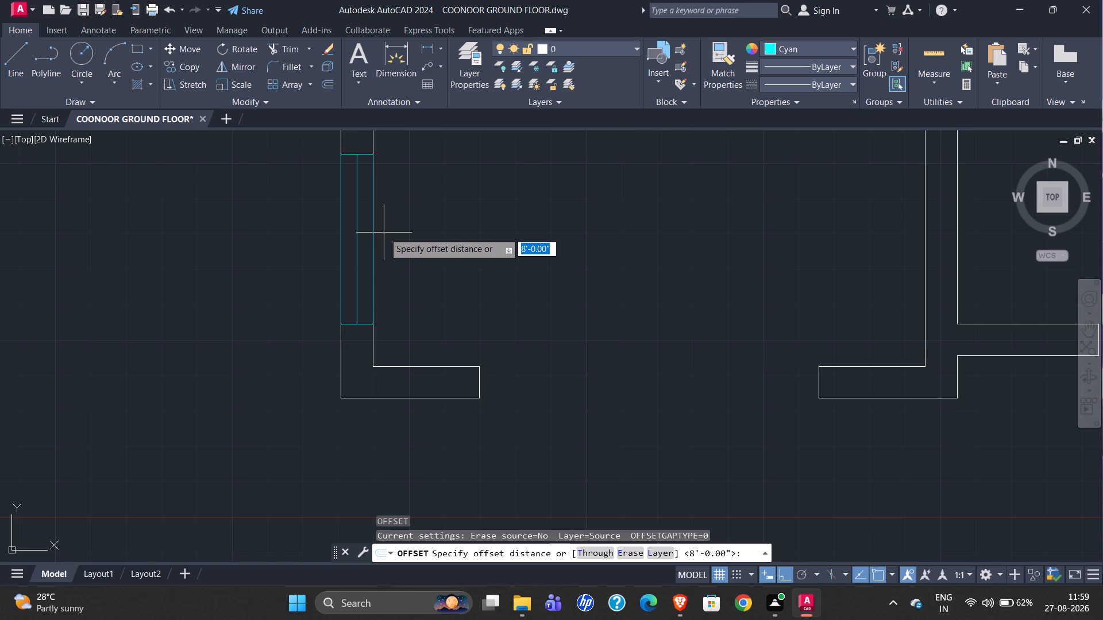
pyautogui.write("1'")
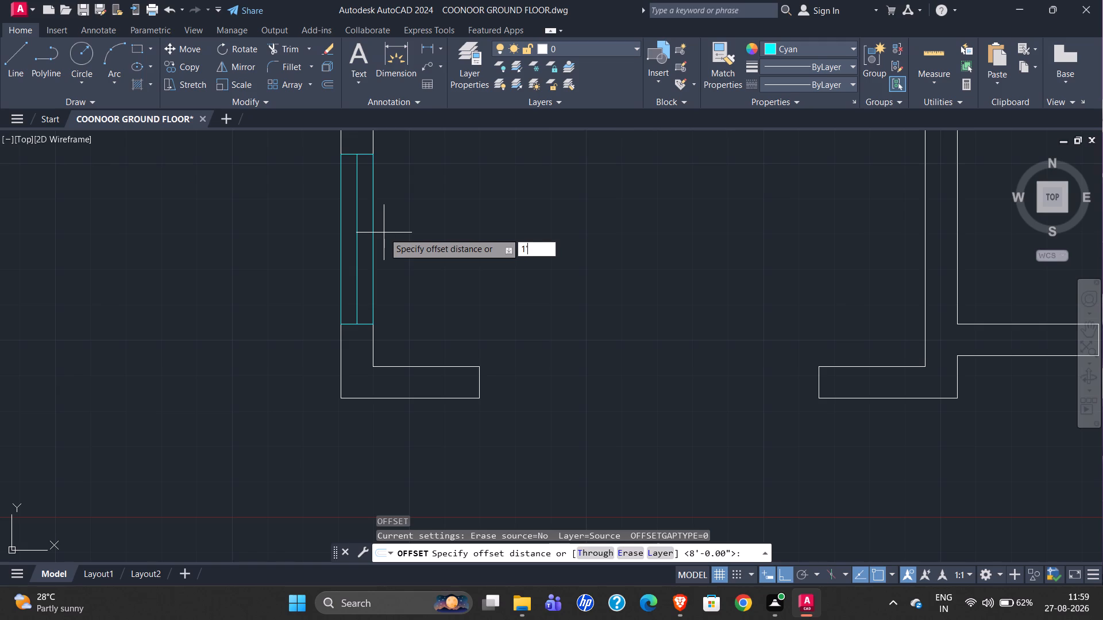
pyautogui.press('BackSpace')
pyautogui.hotkey('shift', '"')
pyautogui.press('Return')
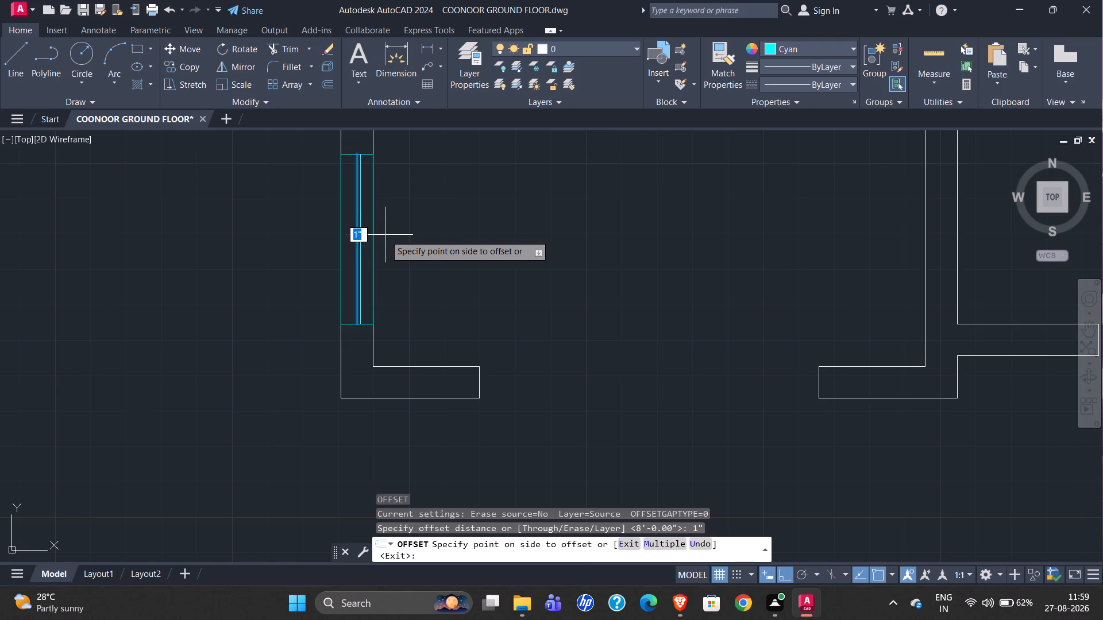
pyautogui.scroll(2, 385, 235)
pyautogui.click(388, 235)
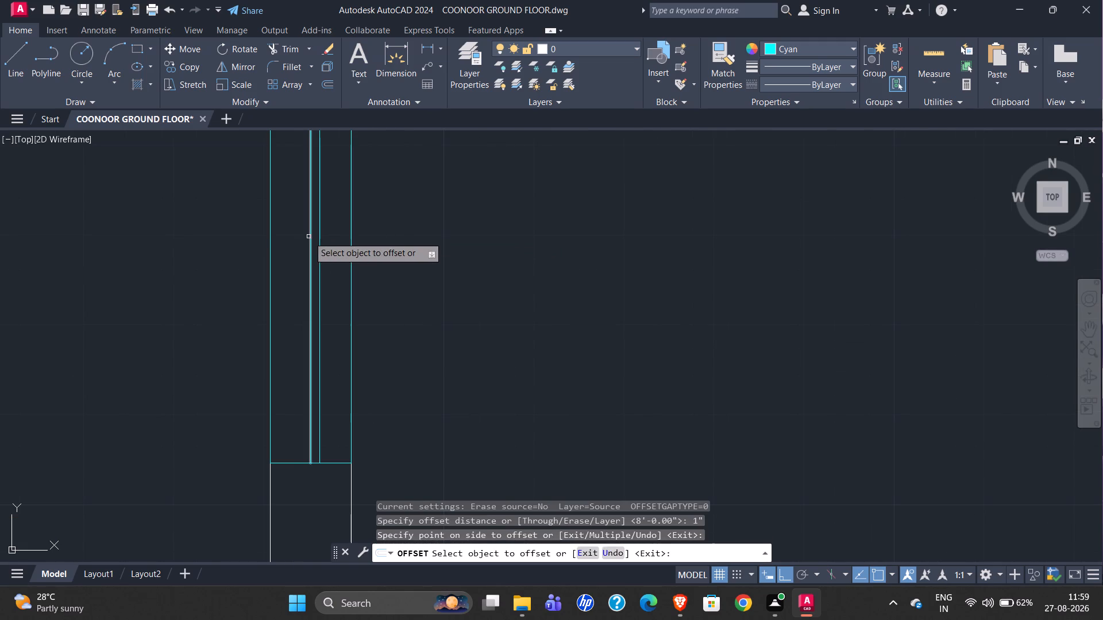
pyautogui.click(308, 237)
pyautogui.click(297, 237)
pyautogui.press('Escape')
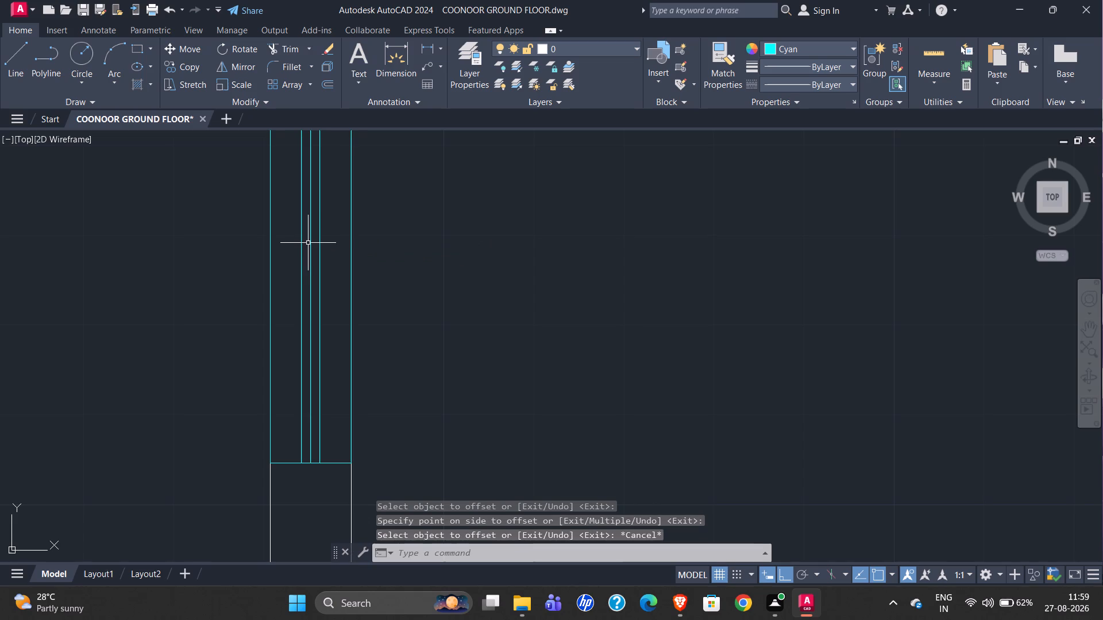
# Delete the original centre line between the two offset glazing lines of the cyan window.
pyautogui.click(309, 243)
pyautogui.press('Delete')
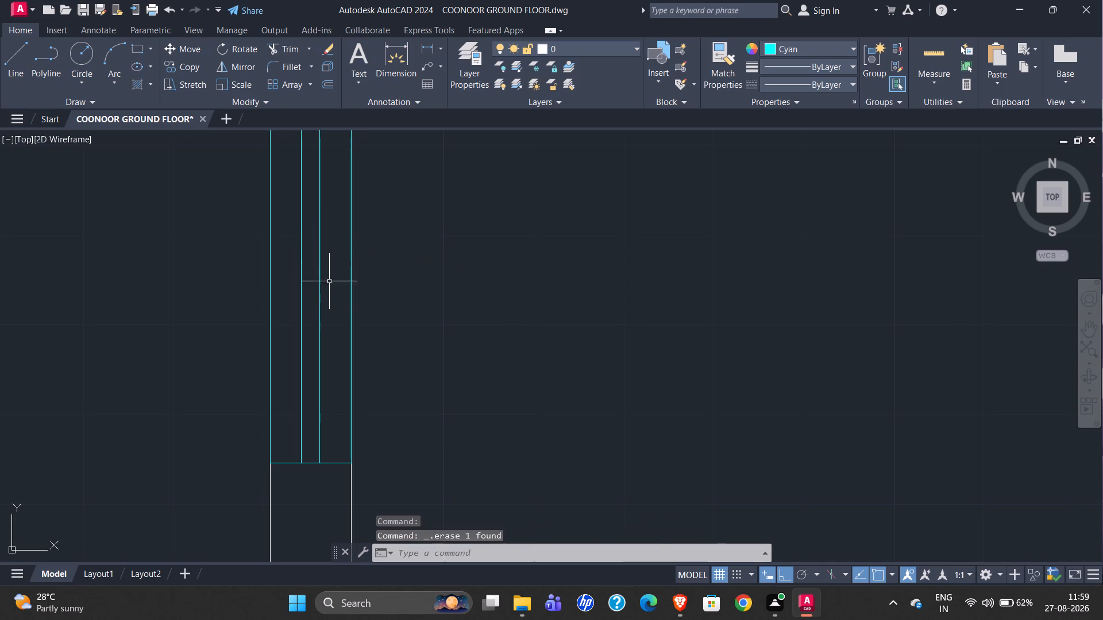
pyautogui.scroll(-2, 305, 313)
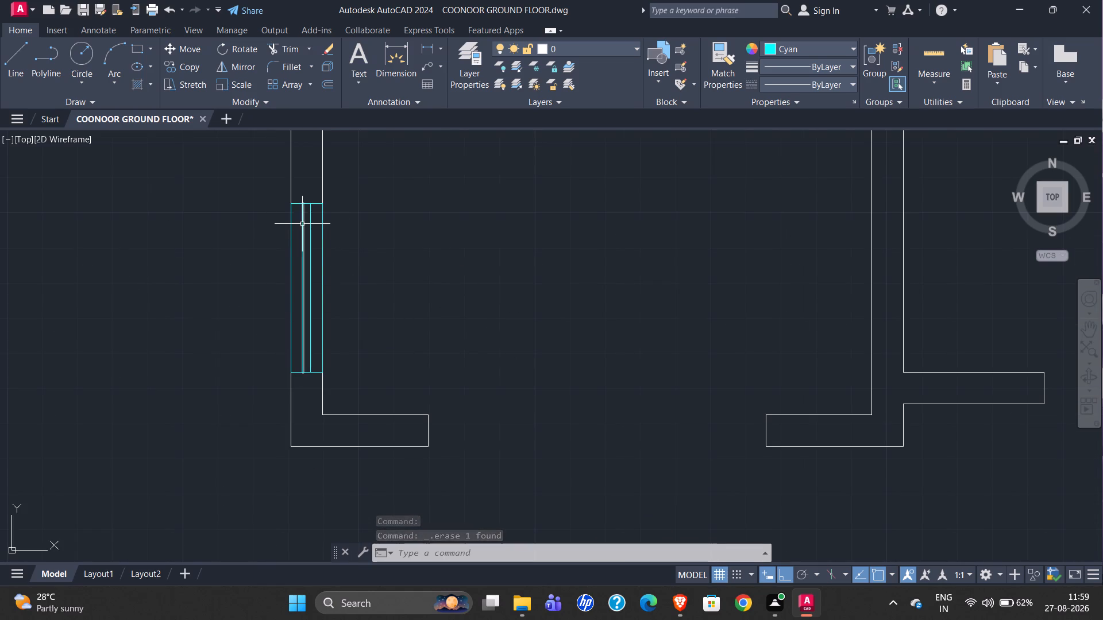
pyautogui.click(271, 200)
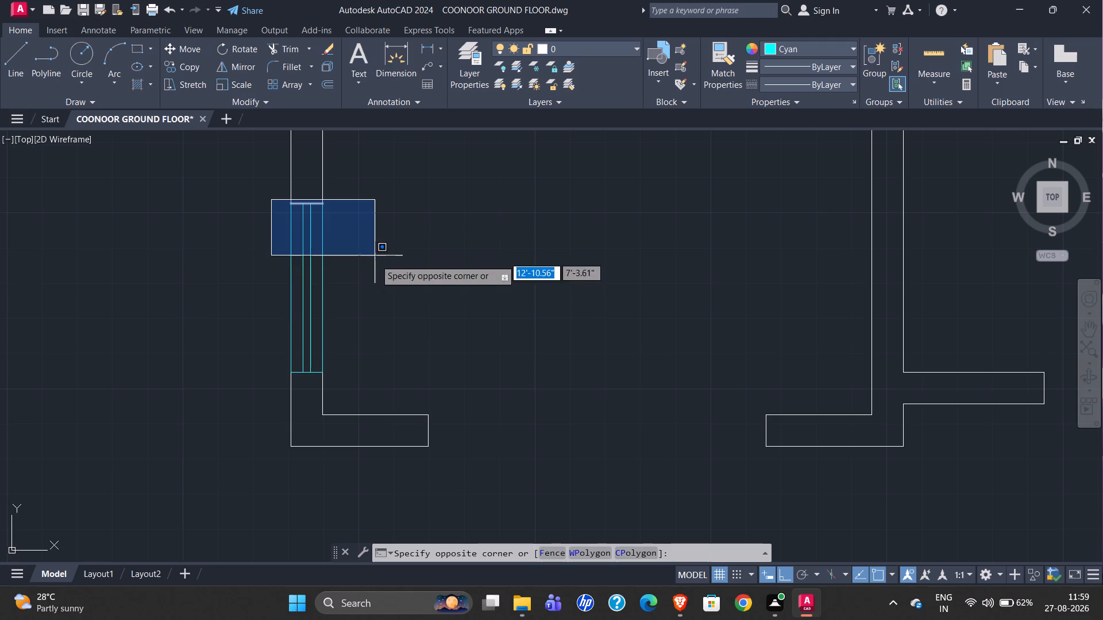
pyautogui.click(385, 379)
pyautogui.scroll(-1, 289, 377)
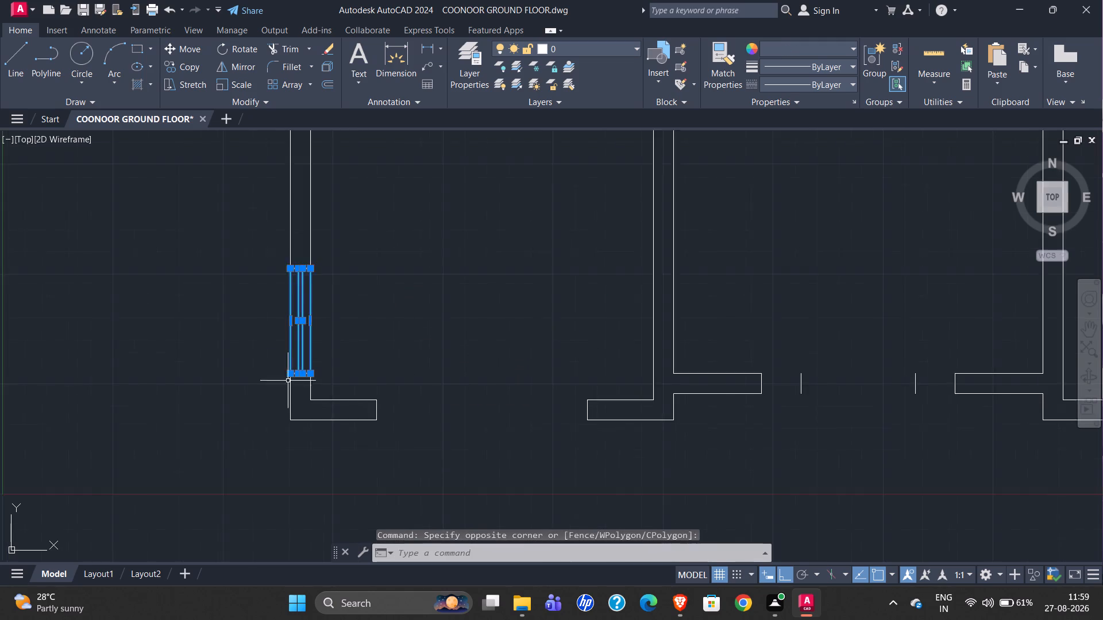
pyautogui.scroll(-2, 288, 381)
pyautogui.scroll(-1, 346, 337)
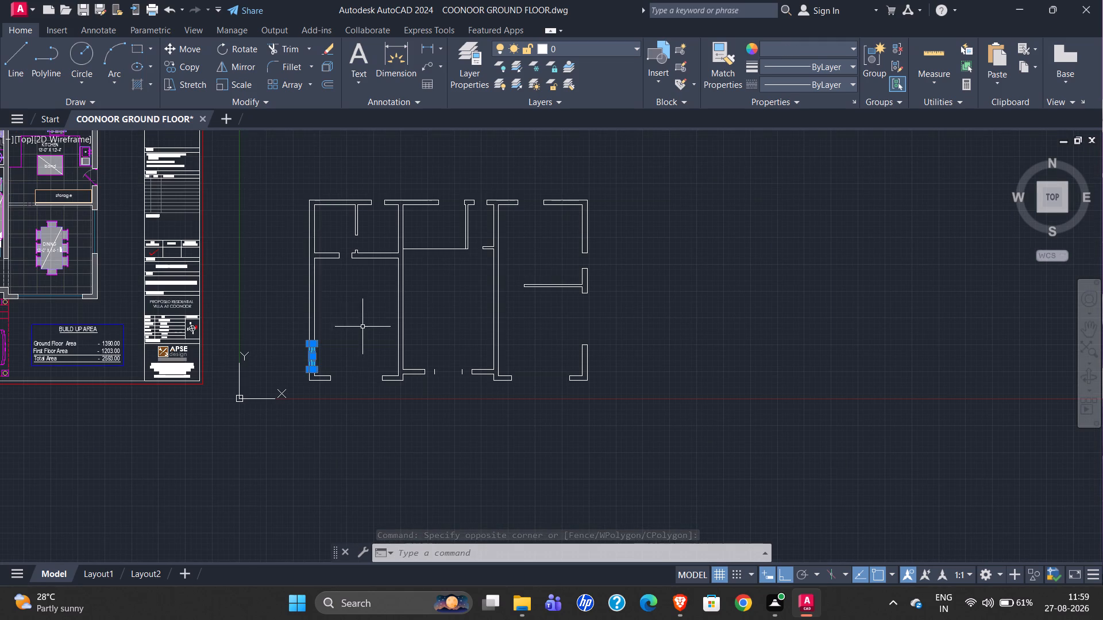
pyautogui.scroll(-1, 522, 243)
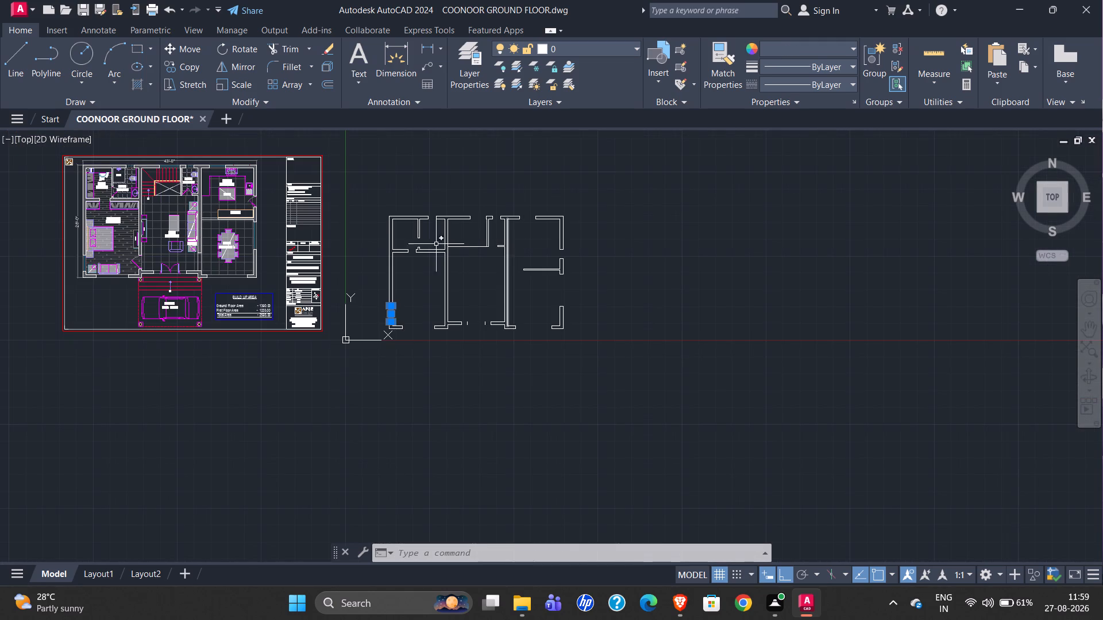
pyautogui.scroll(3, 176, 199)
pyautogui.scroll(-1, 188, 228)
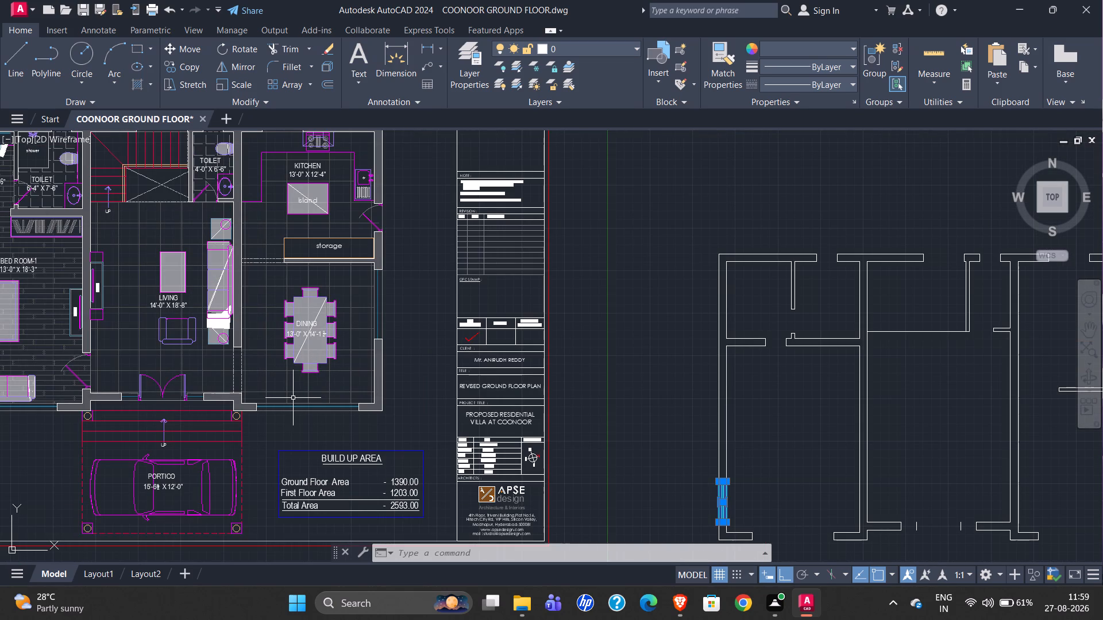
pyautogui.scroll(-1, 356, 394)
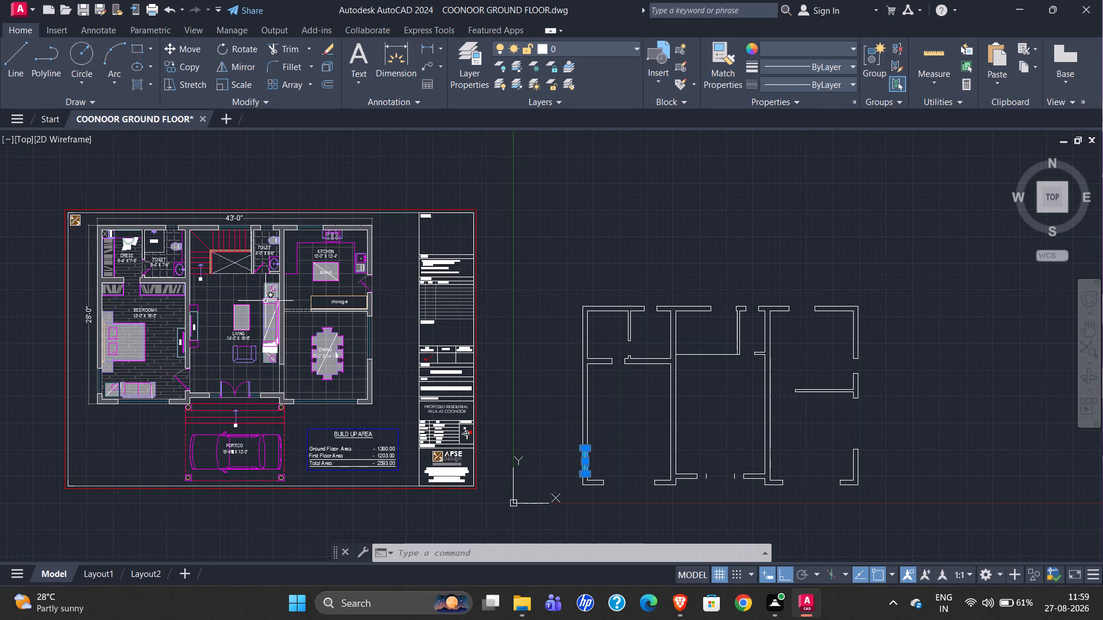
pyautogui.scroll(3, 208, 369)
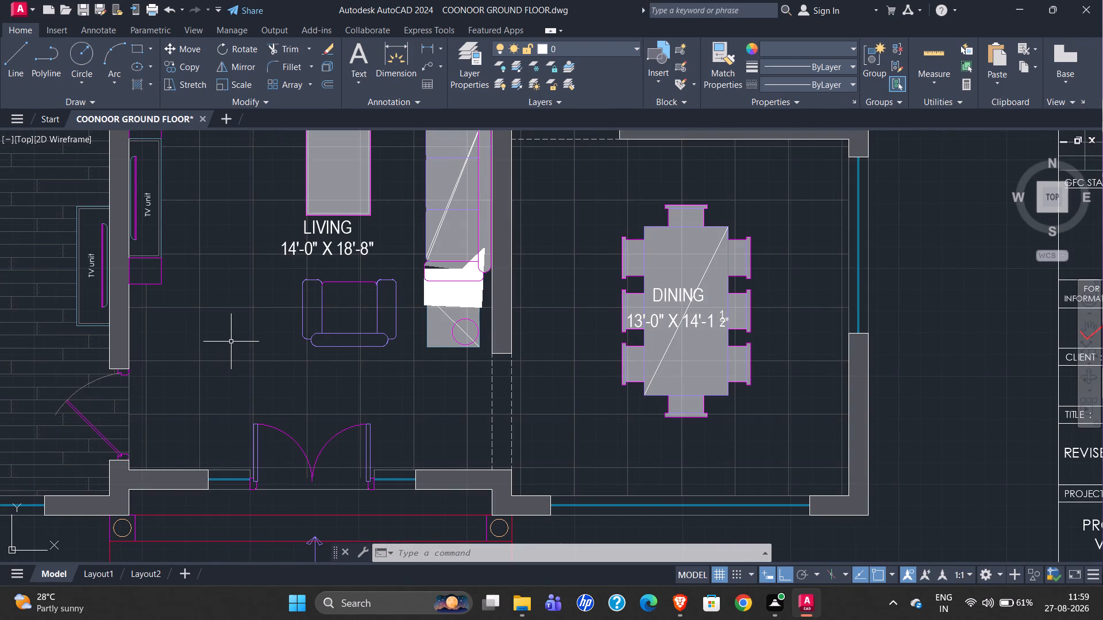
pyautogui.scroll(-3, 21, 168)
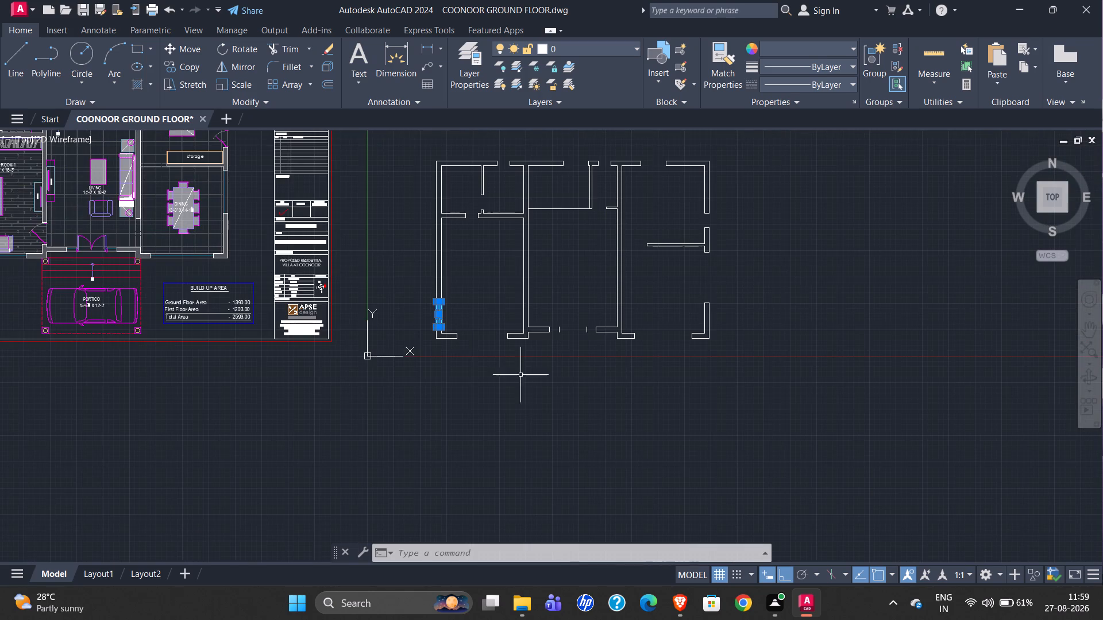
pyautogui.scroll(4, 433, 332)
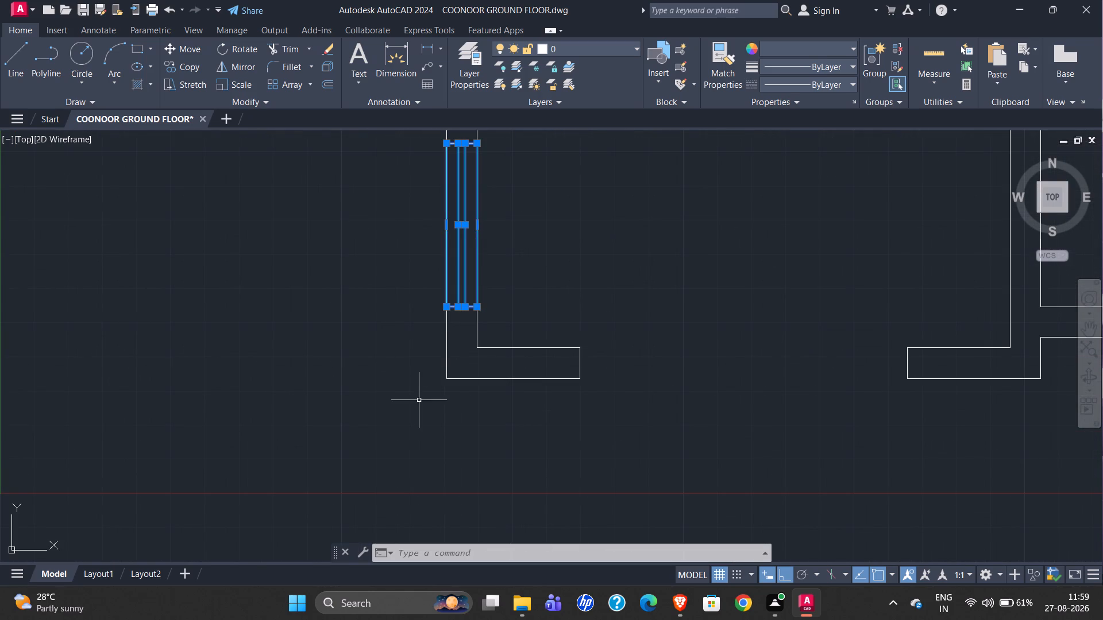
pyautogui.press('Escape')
# Measure the width of the door opening between Bedroom-1 and the living room in the original plan.
pyautogui.scroll(-3, 472, 399)
pyautogui.scroll(-1, 577, 377)
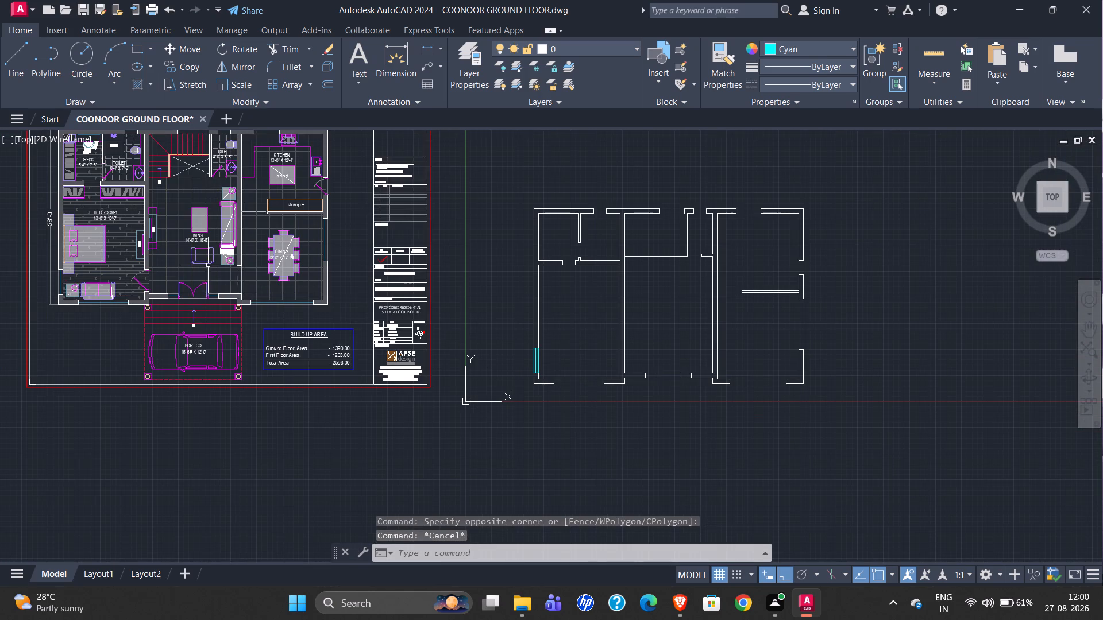
pyautogui.scroll(3, 114, 265)
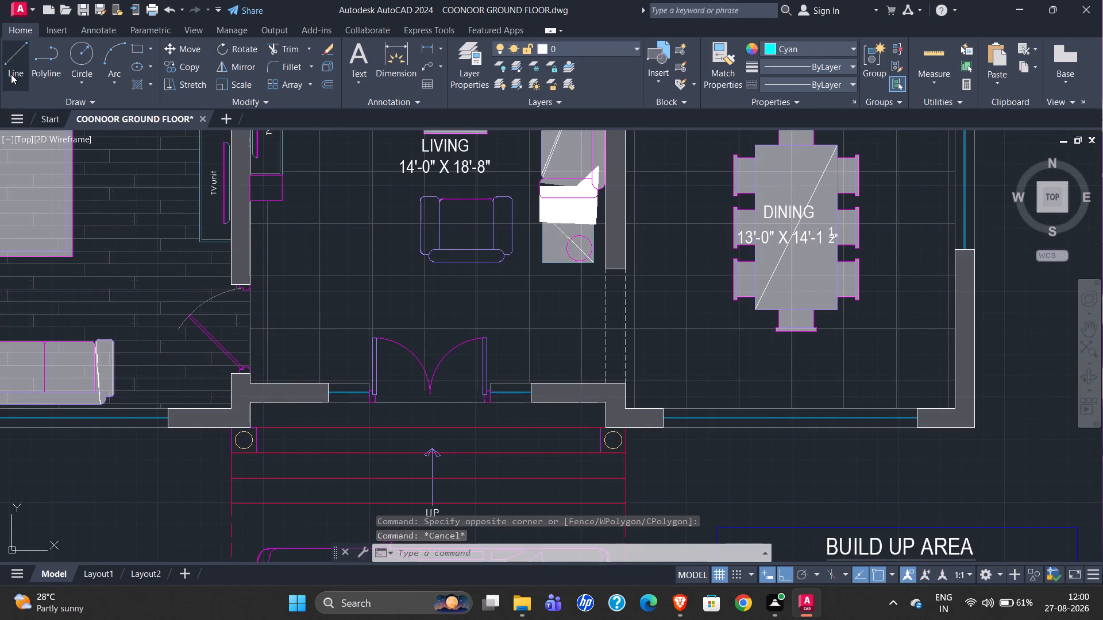
pyautogui.click(11, 74)
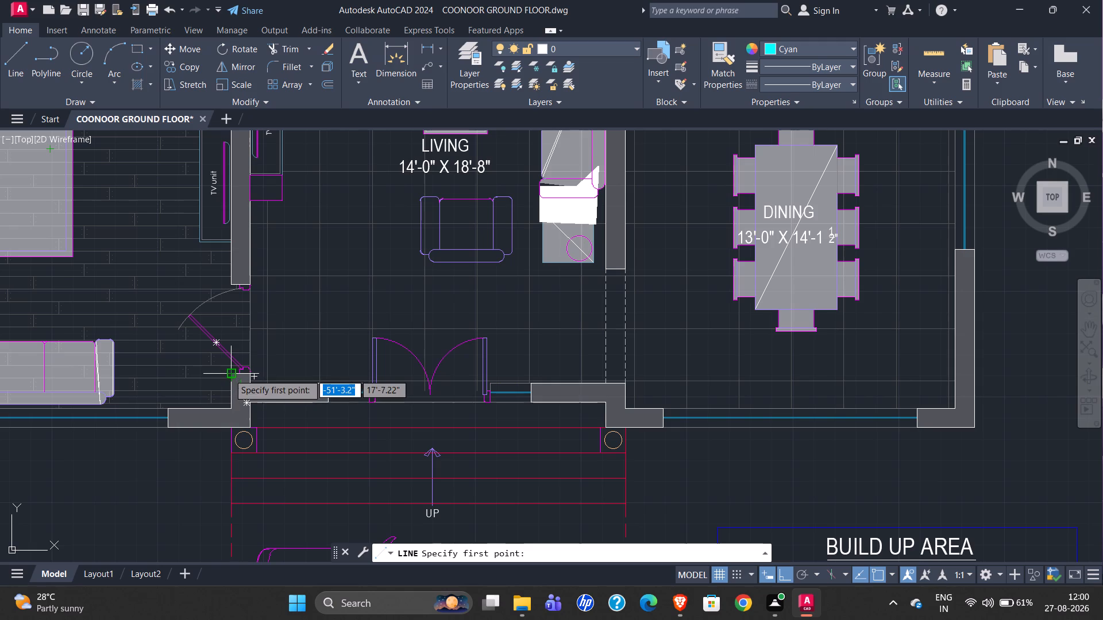
pyautogui.click(229, 374)
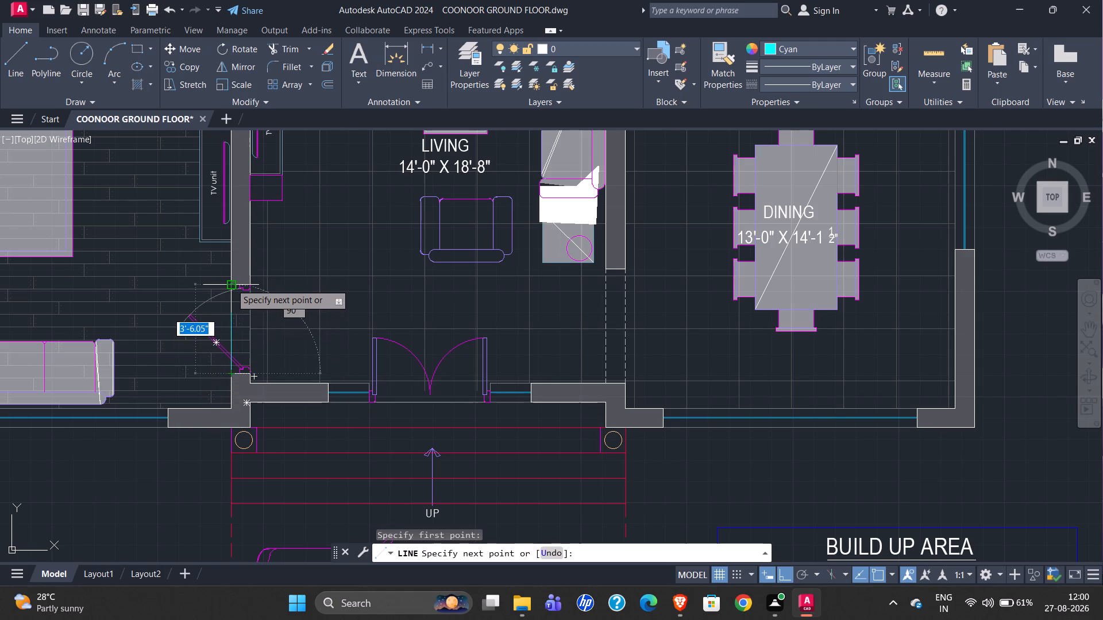
pyautogui.press('Escape')
# Measure the width of the kitchen's outer door opening in the original plan.
pyautogui.scroll(-3, 226, 288)
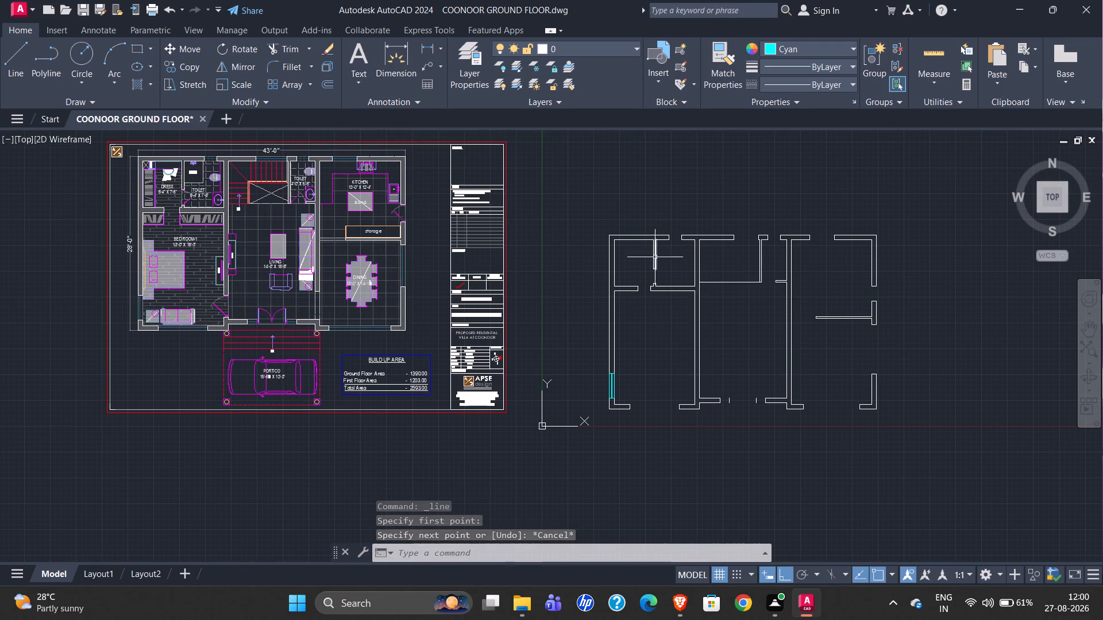
pyautogui.scroll(4, 654, 256)
pyautogui.scroll(-2, 616, 270)
pyautogui.scroll(-1, 523, 361)
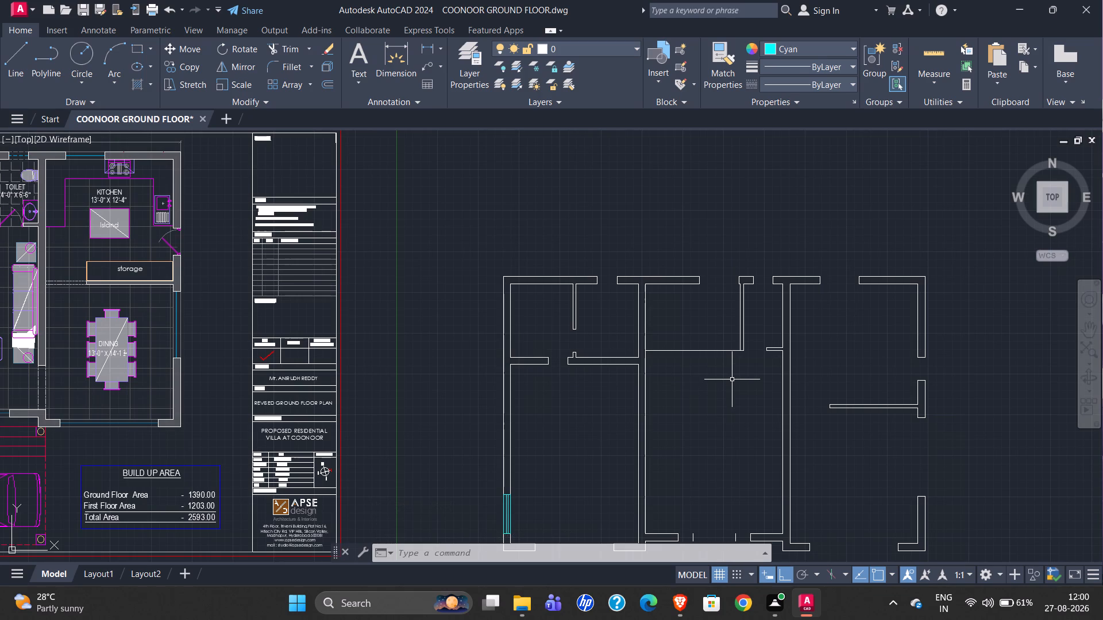
pyautogui.scroll(2, 159, 234)
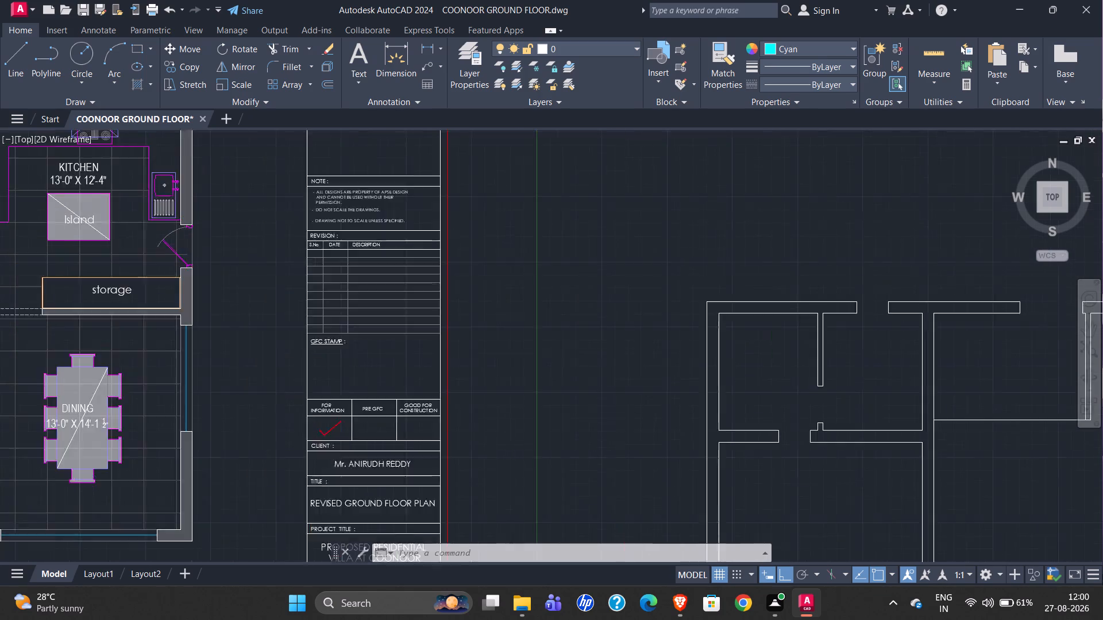
pyautogui.scroll(3, 151, 224)
pyautogui.click(13, 65)
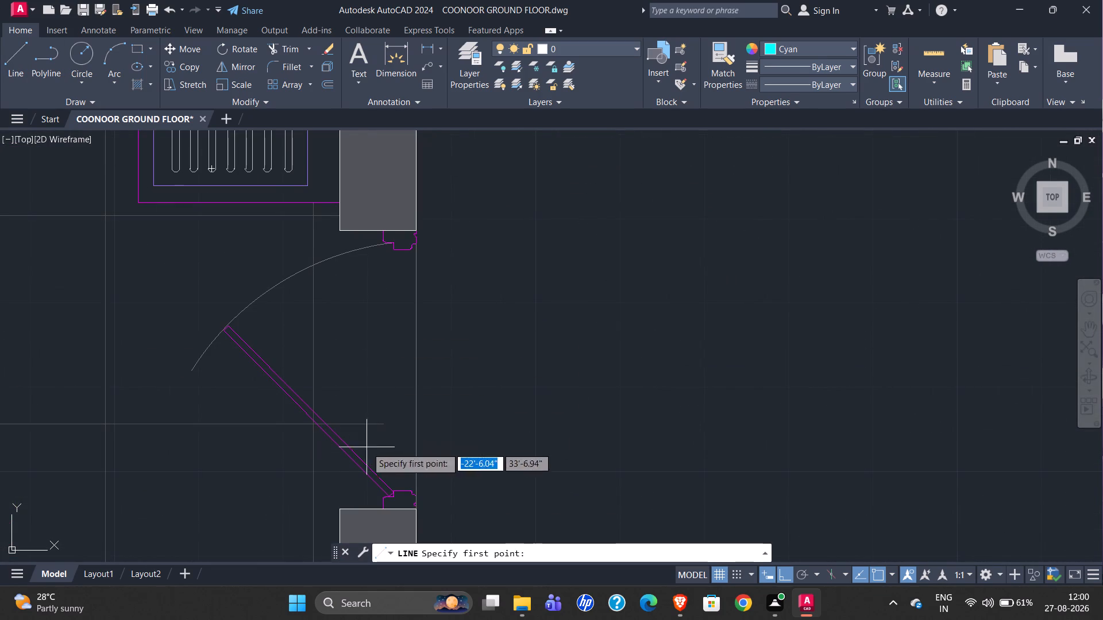
pyautogui.click(339, 505)
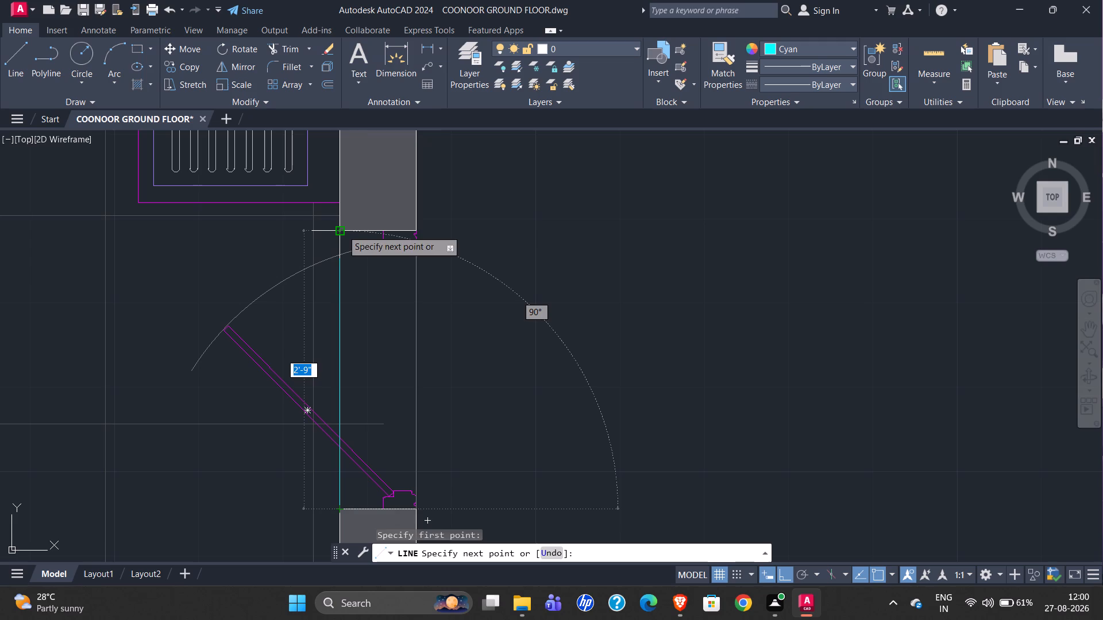
pyautogui.press('Escape')
# Measure the width of the dashed opening between the living and dining rooms in the original plan.
pyautogui.scroll(-3, 291, 253)
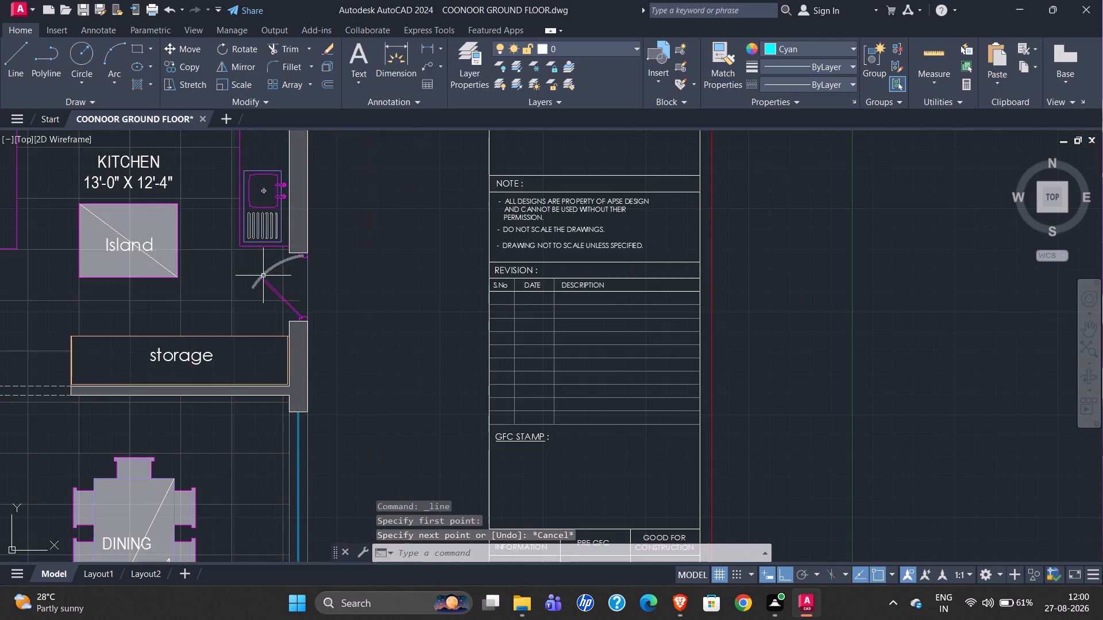
pyautogui.scroll(-2, 263, 276)
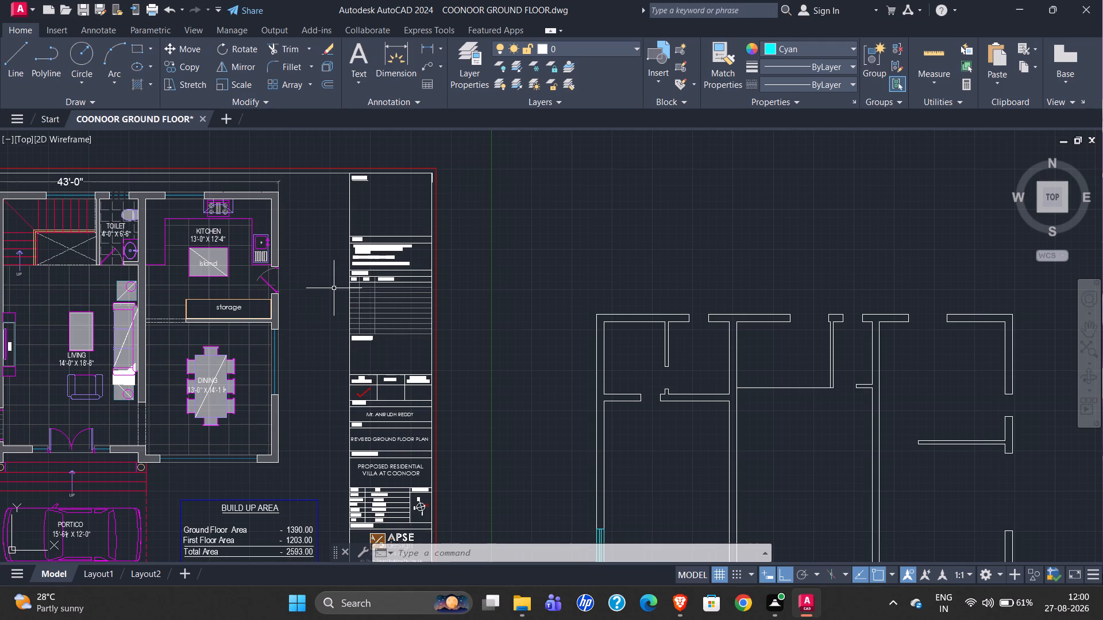
pyautogui.scroll(-1, 331, 242)
pyautogui.scroll(4, 99, 363)
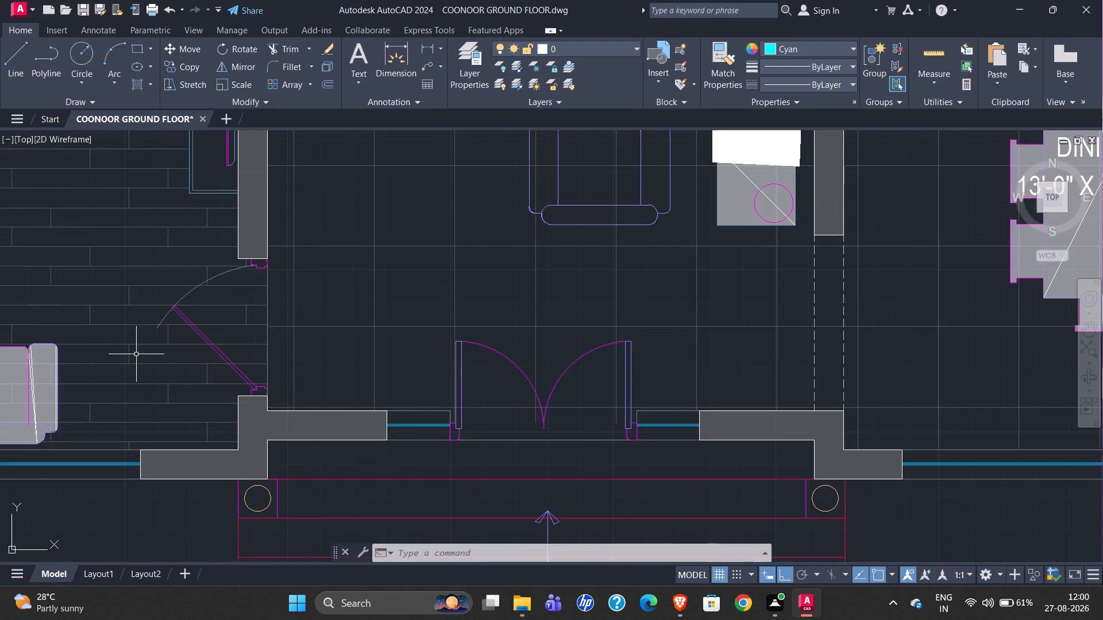
pyautogui.scroll(-1, 13, 269)
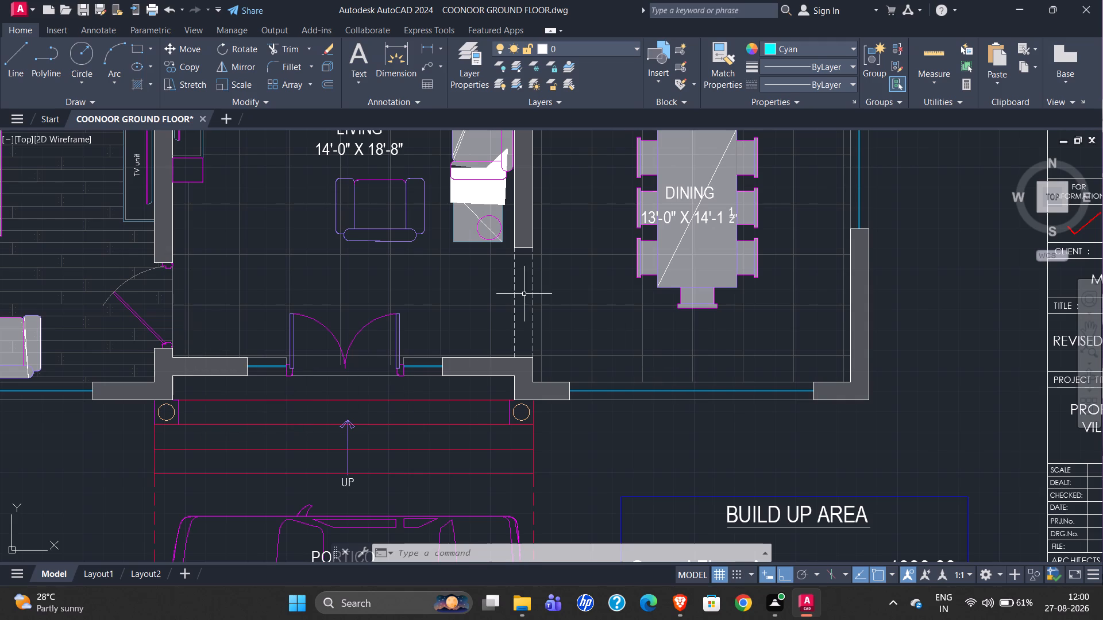
pyautogui.click(5, 78)
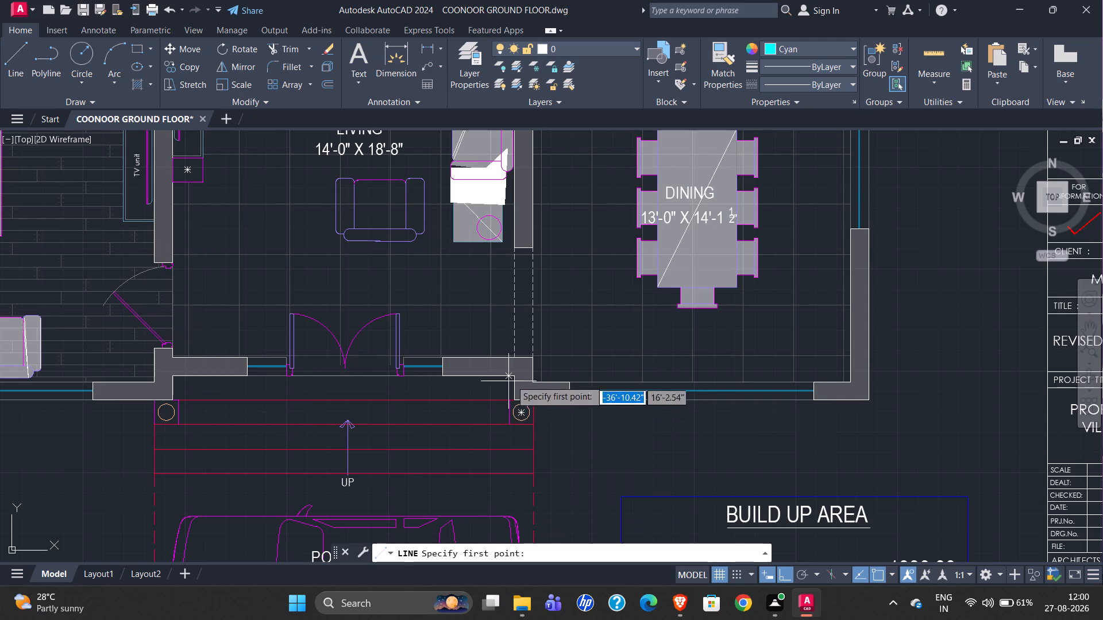
pyautogui.click(514, 361)
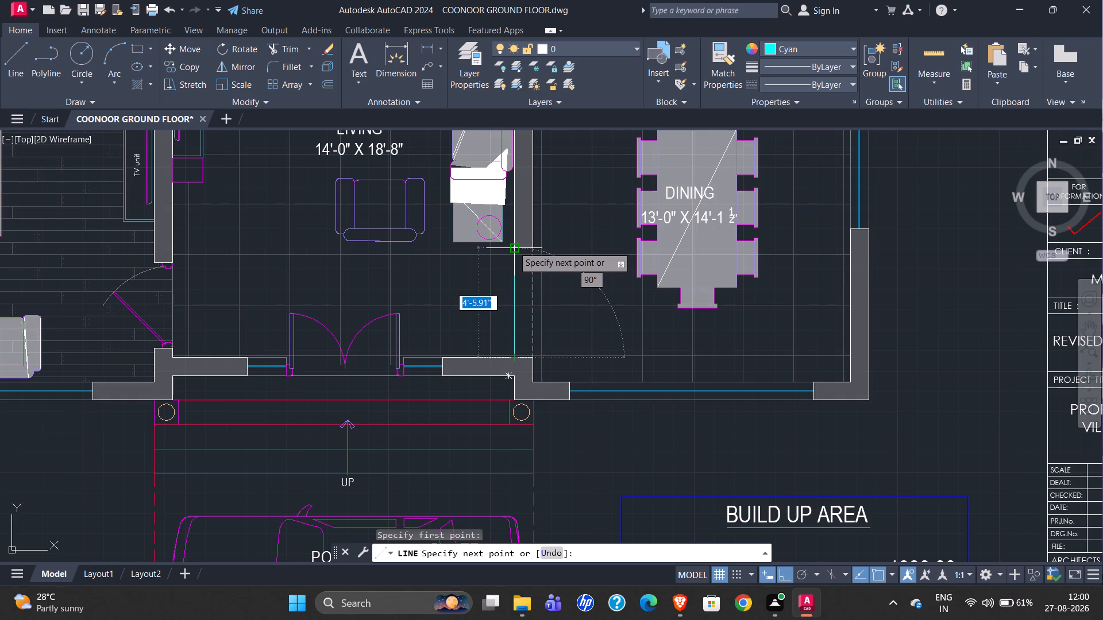
pyautogui.press('Escape')
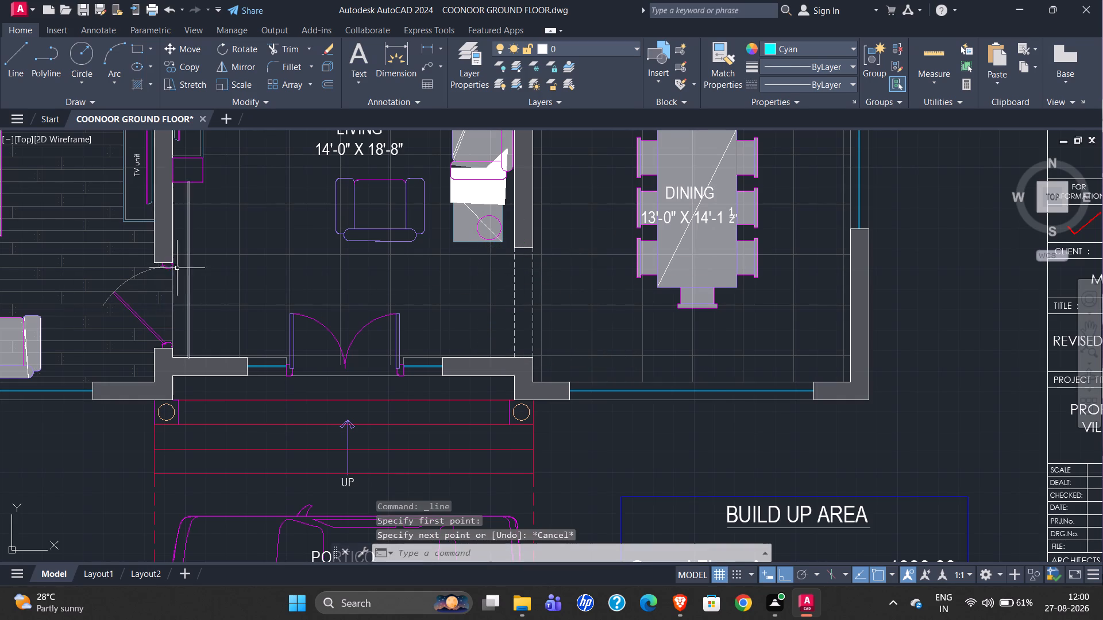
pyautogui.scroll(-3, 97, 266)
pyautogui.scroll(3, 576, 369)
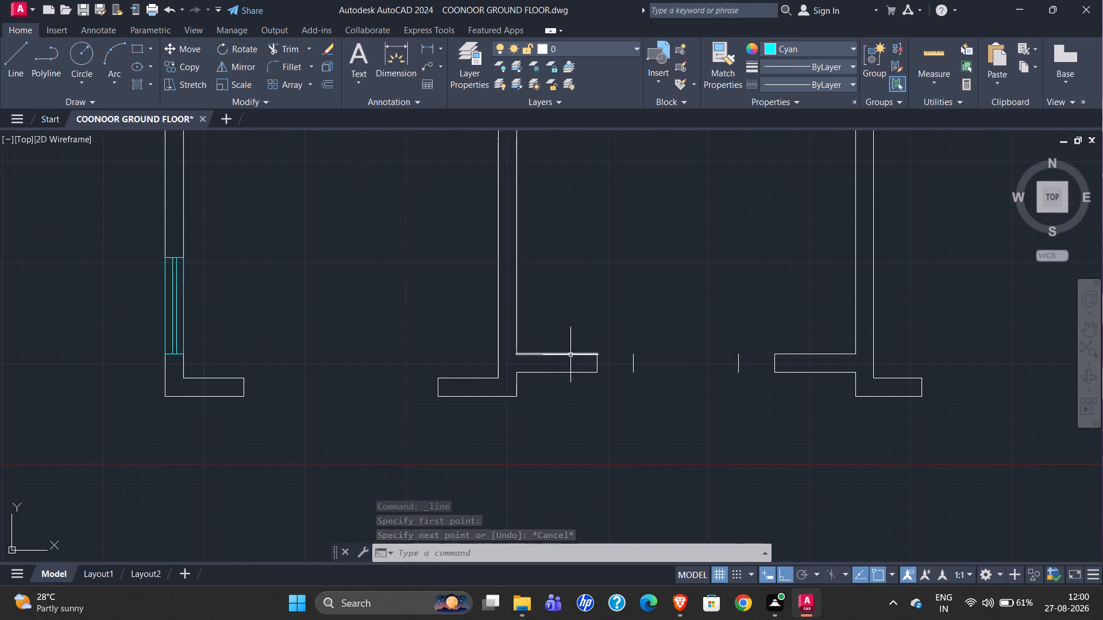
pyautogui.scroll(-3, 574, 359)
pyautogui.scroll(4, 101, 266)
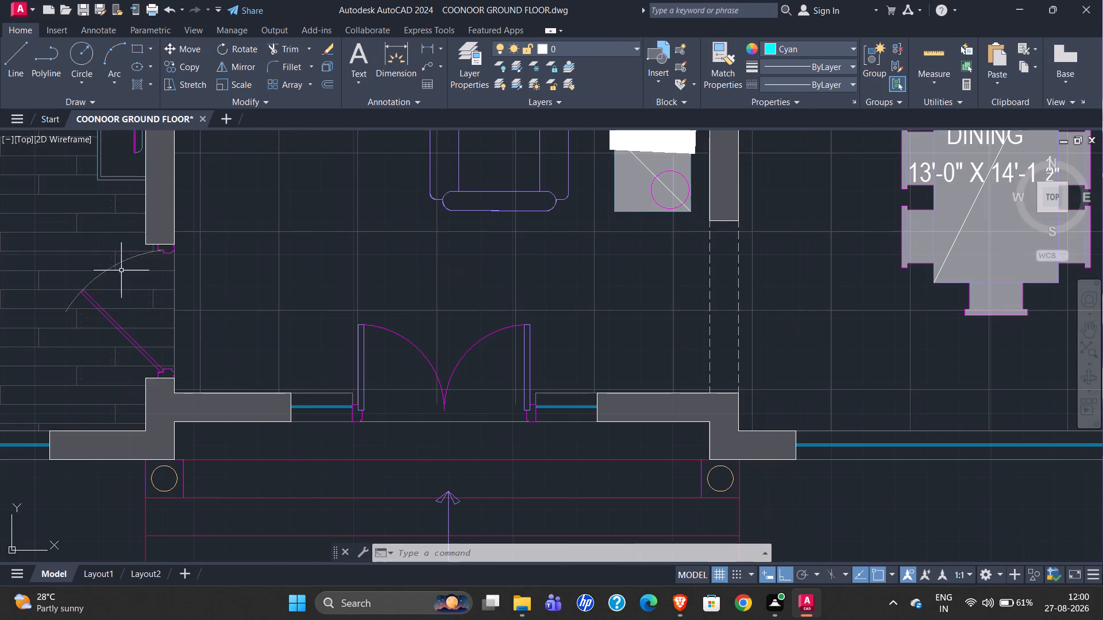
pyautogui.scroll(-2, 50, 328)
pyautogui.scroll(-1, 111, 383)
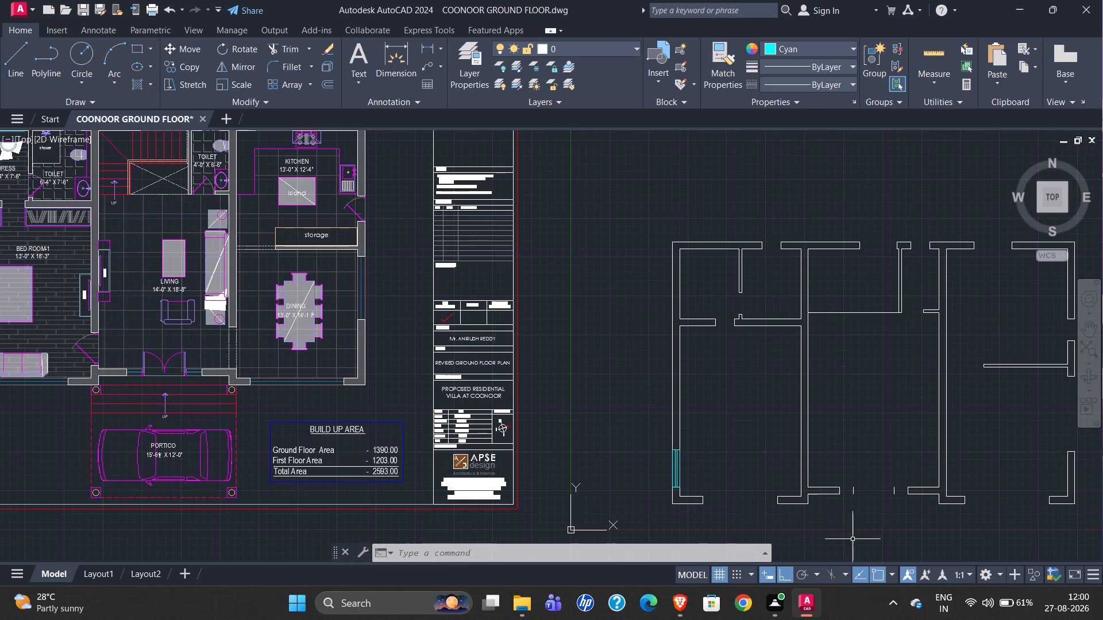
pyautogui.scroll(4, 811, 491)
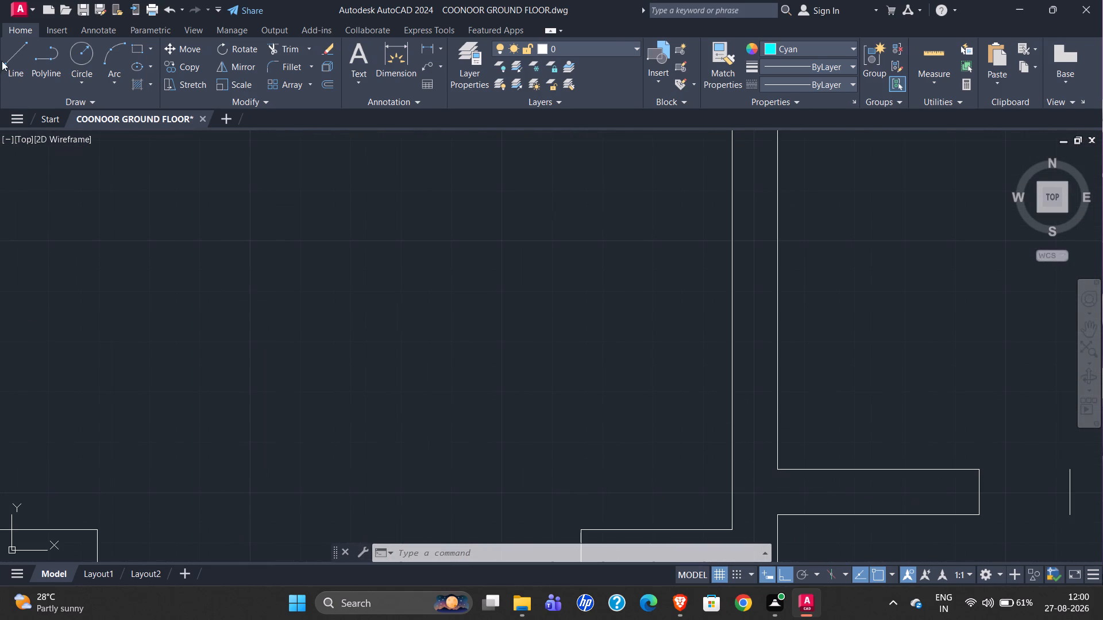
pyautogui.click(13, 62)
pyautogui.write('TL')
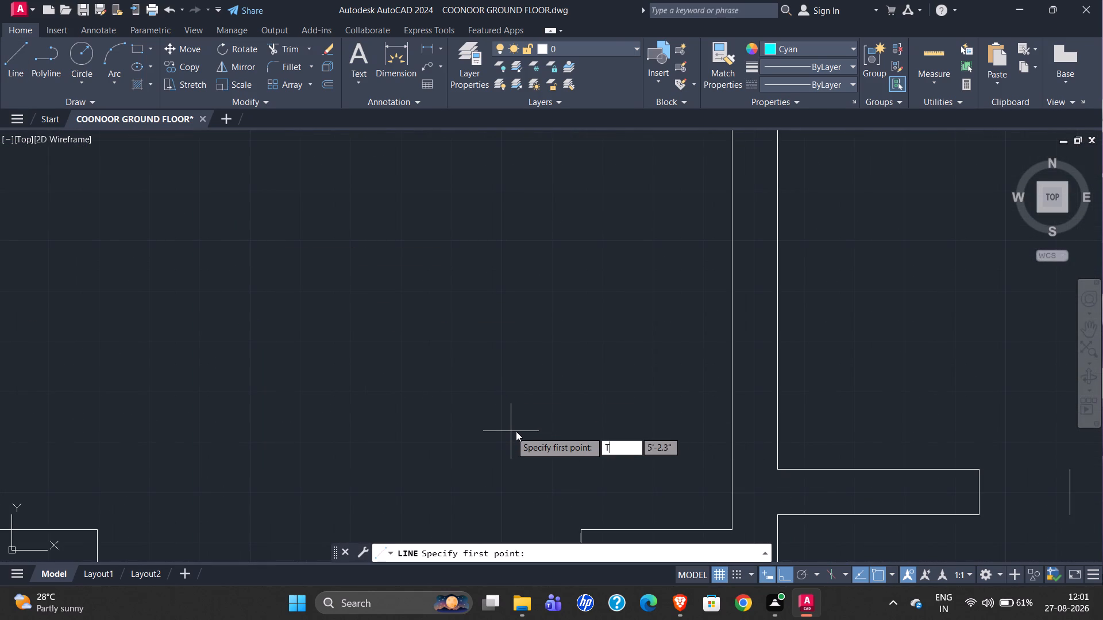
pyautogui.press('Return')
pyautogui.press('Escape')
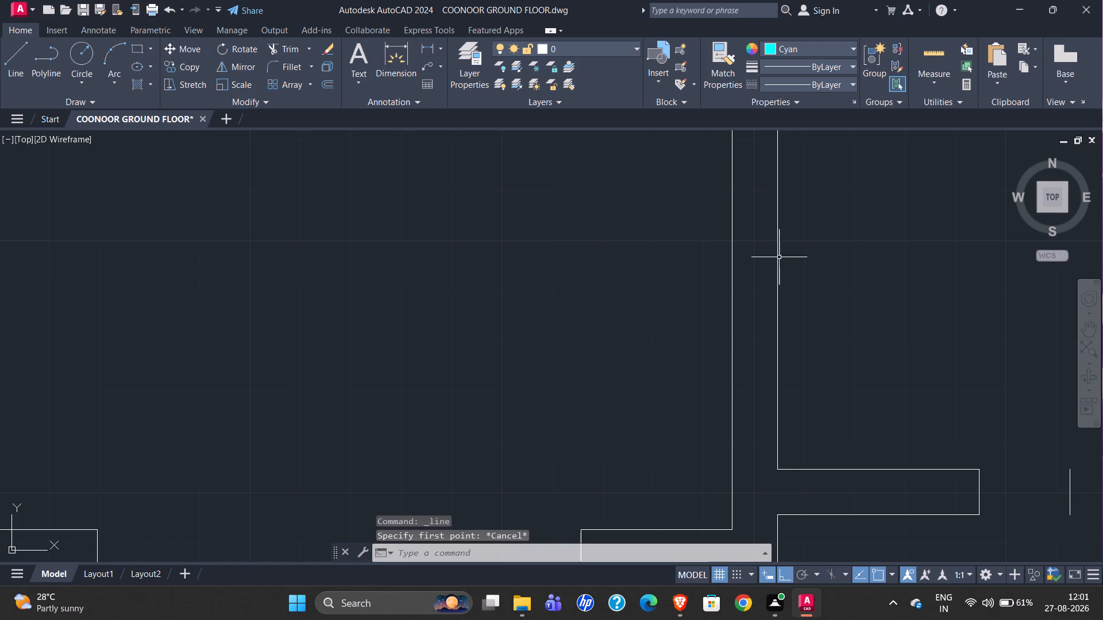
# Set the current object colour to ByLayer.
pyautogui.click(797, 45)
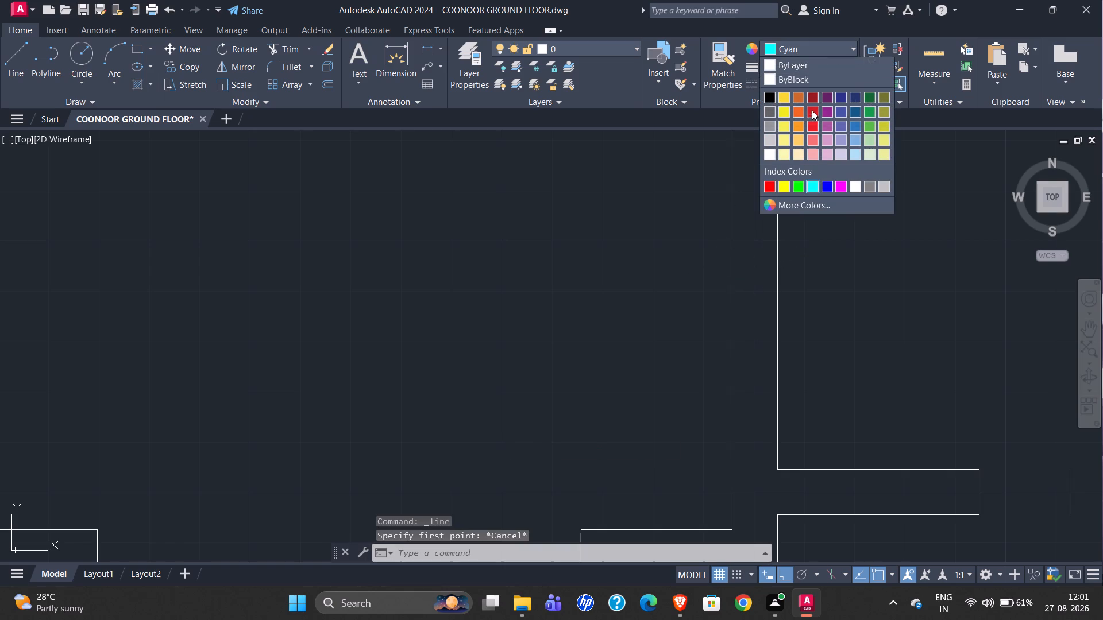
pyautogui.click(797, 70)
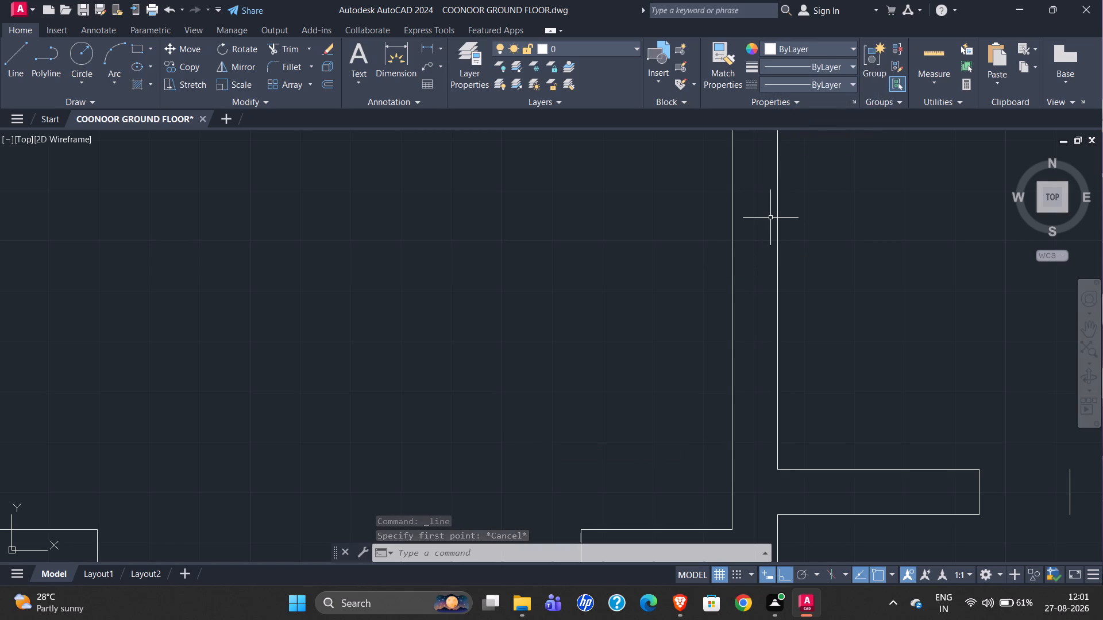
# Draw a jamb line across the Bedroom-1/living room wall of the new plan, 6" north of its inner corner with the front wall.
pyautogui.press('l')
pyautogui.press('Return')
pyautogui.write('TK')
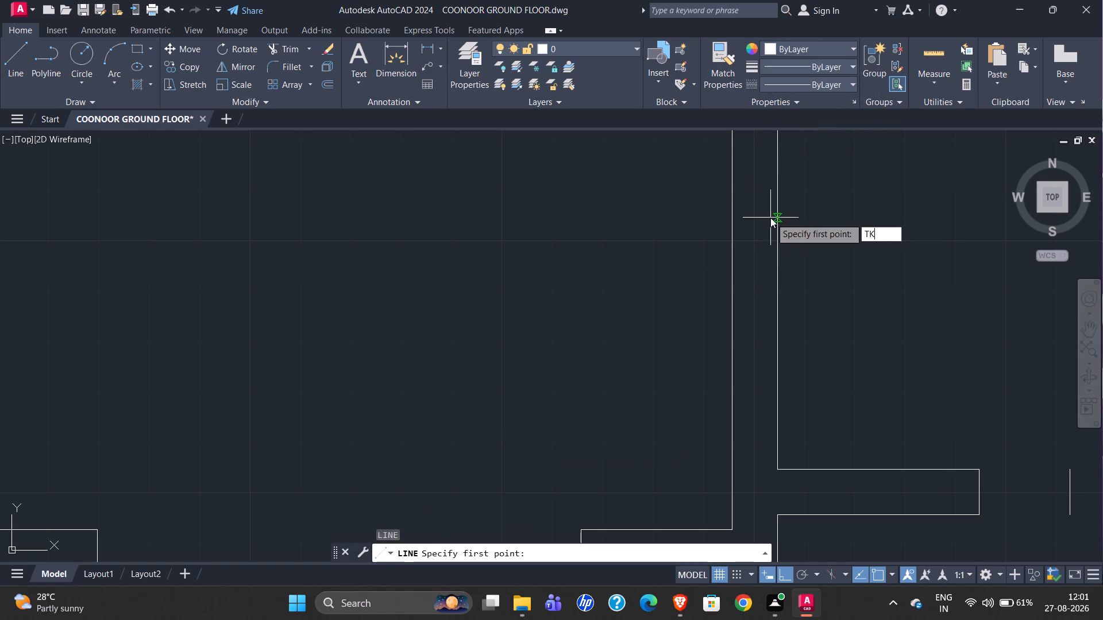
pyautogui.press('Return')
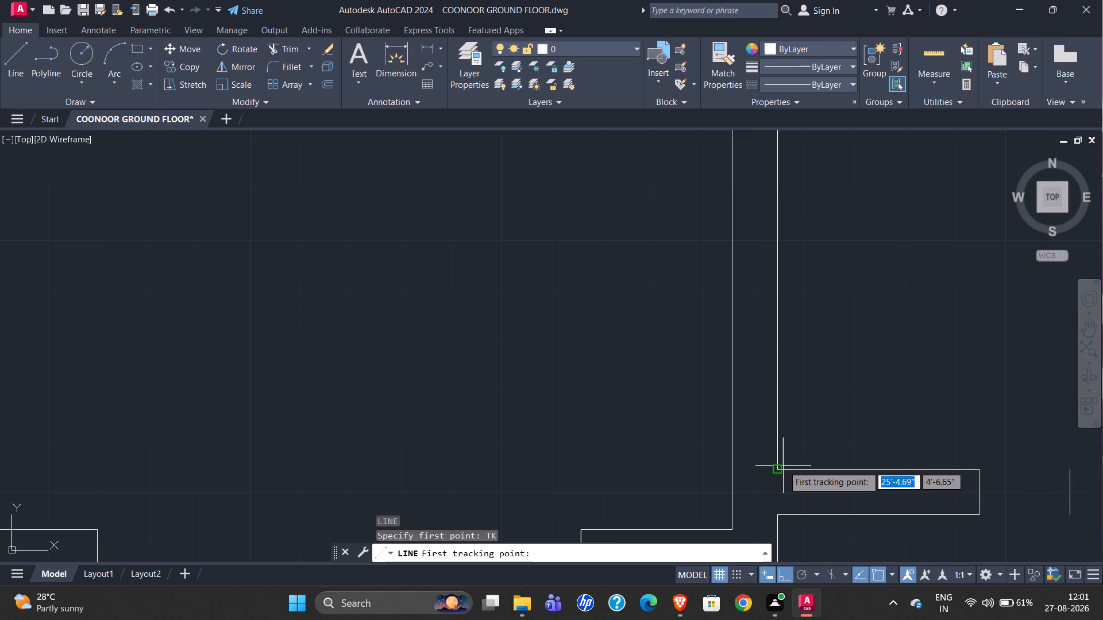
pyautogui.click(780, 466)
pyautogui.write('6"')
pyautogui.press('Return')
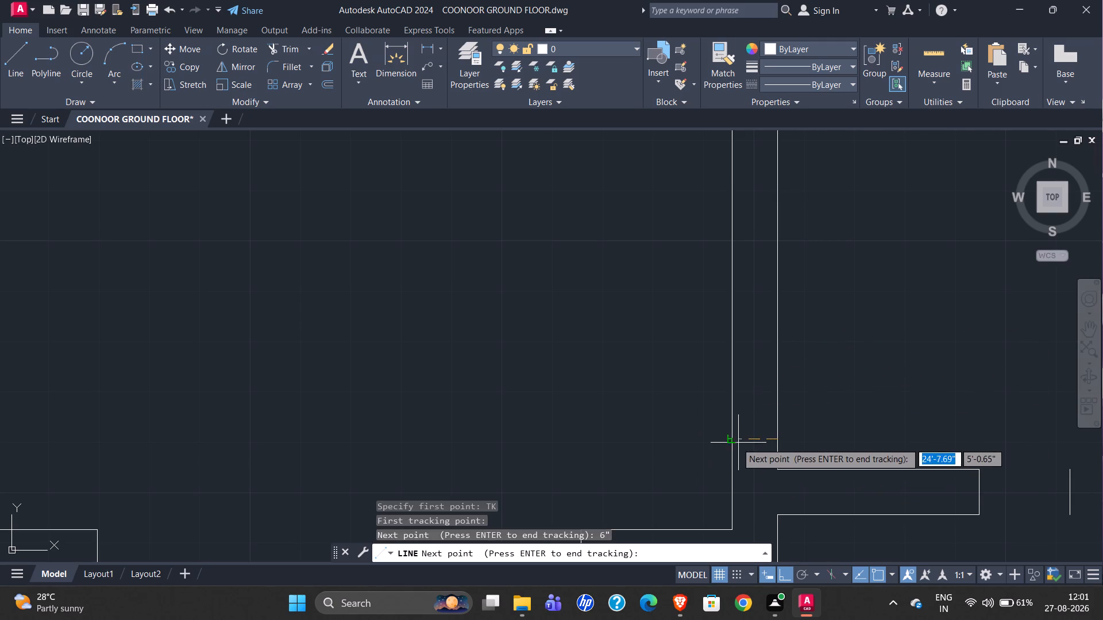
pyautogui.press('Return')
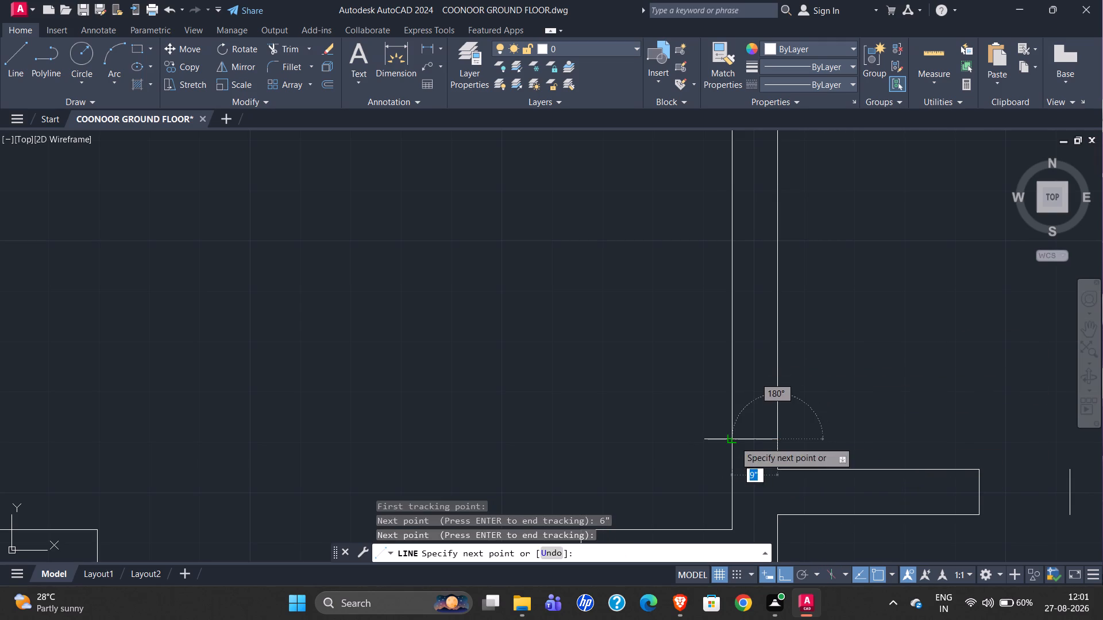
pyautogui.click(735, 441)
pyautogui.press('Escape')
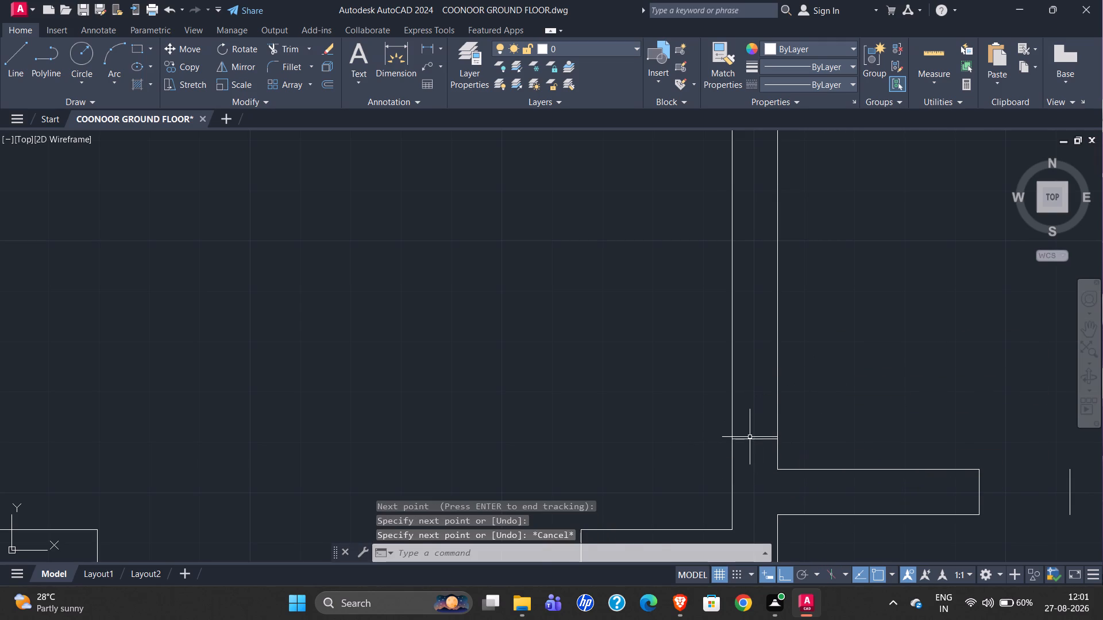
# Offset the new jamb line 3'10" north to mark the other side of the Bedroom-1 door opening.
pyautogui.click(750, 437)
pyautogui.click(751, 438)
pyautogui.click(751, 440)
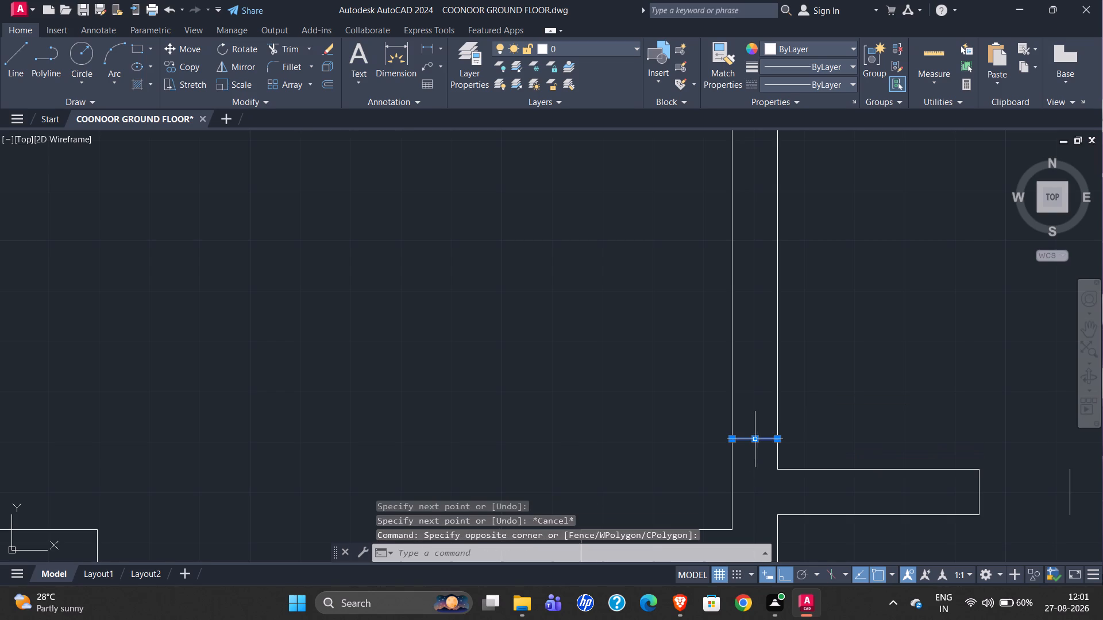
pyautogui.press('o')
pyautogui.press('Return')
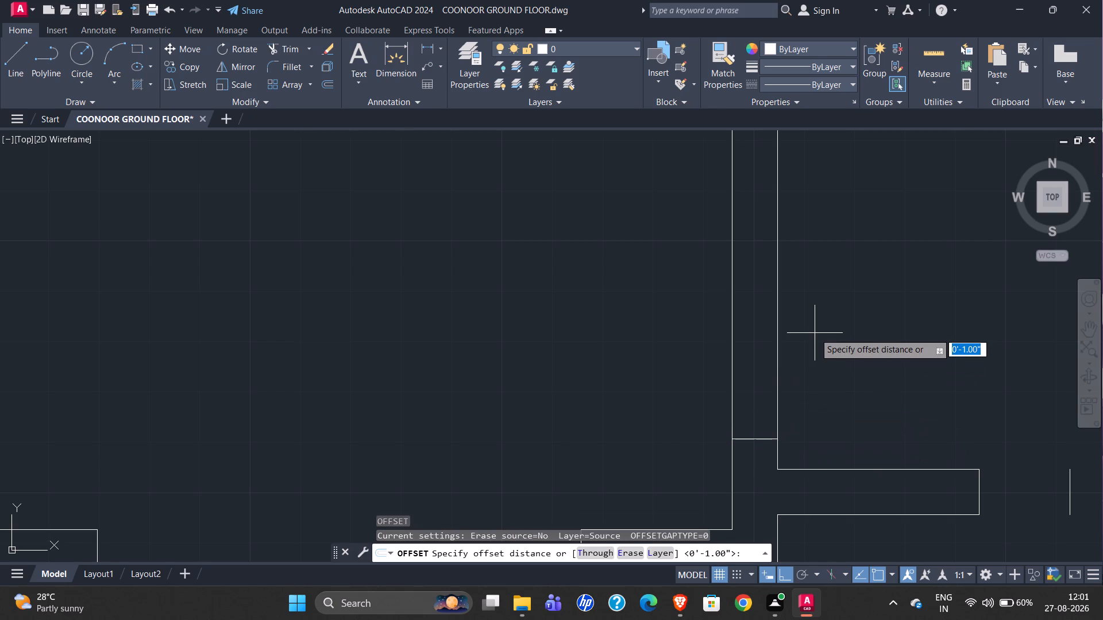
pyautogui.write("3'")
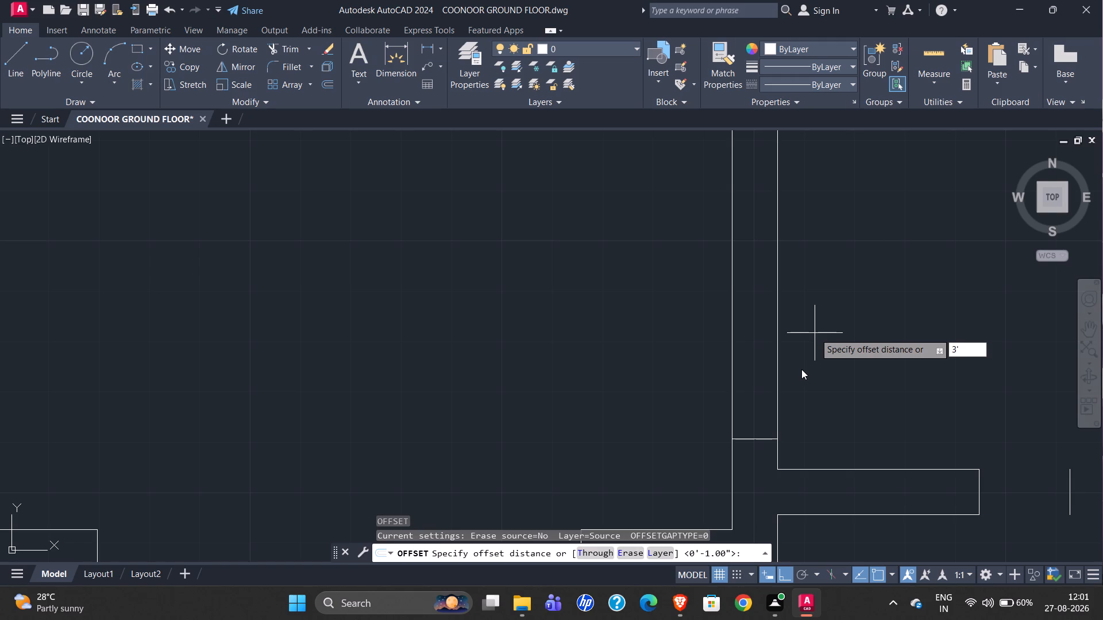
pyautogui.write('10')
pyautogui.hotkey('shift', '"')
pyautogui.press('Return')
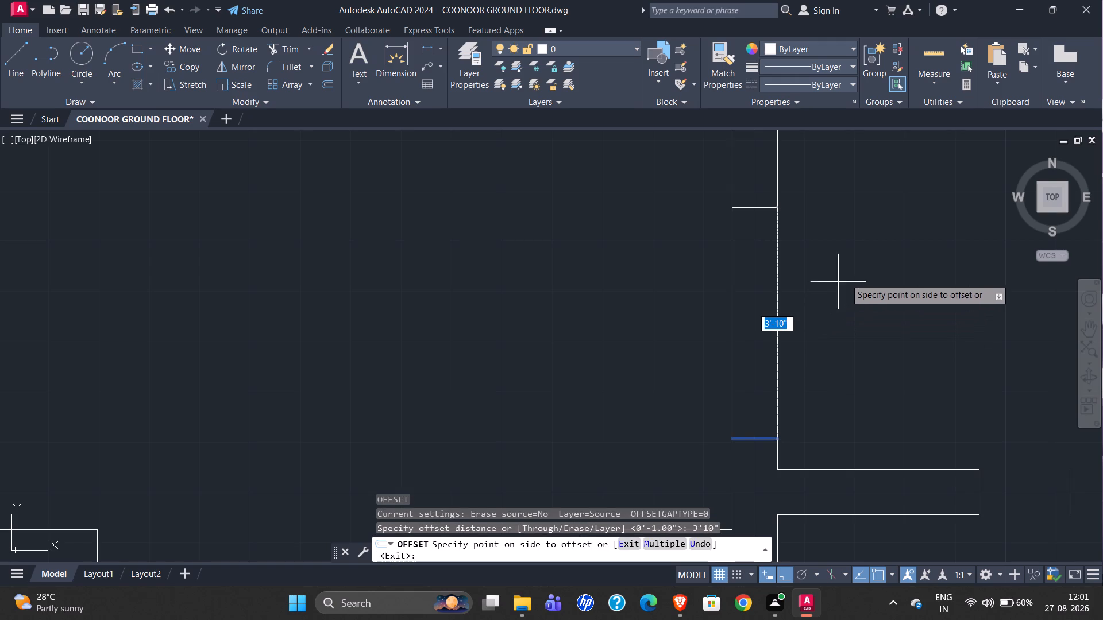
pyautogui.click(845, 235)
pyautogui.scroll(-3, 540, 374)
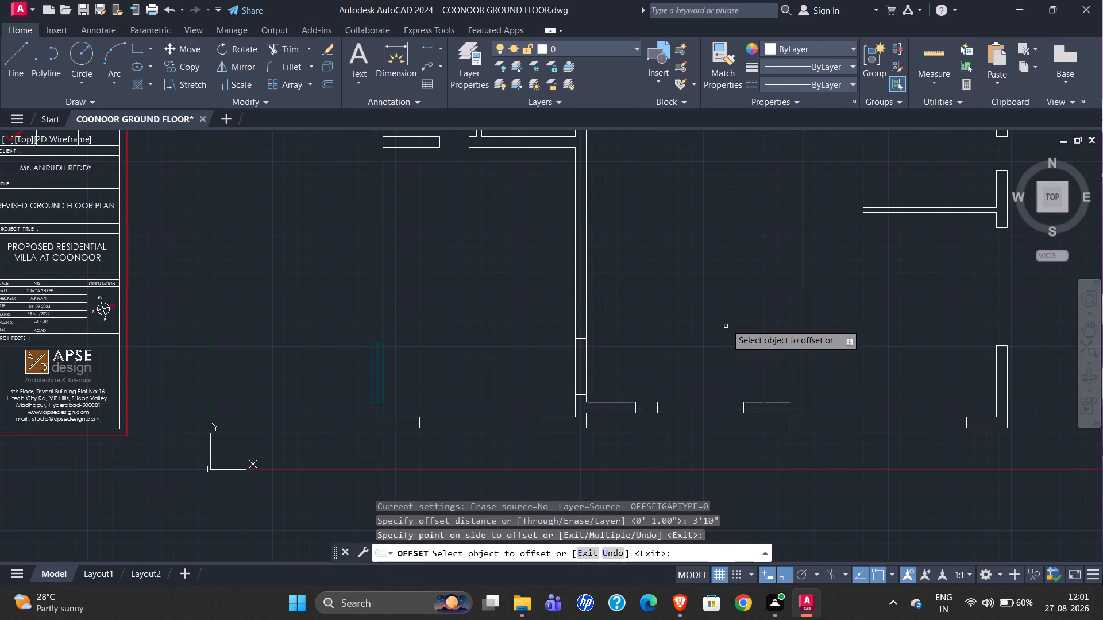
pyautogui.scroll(-1, 568, 387)
pyautogui.scroll(2, 659, 261)
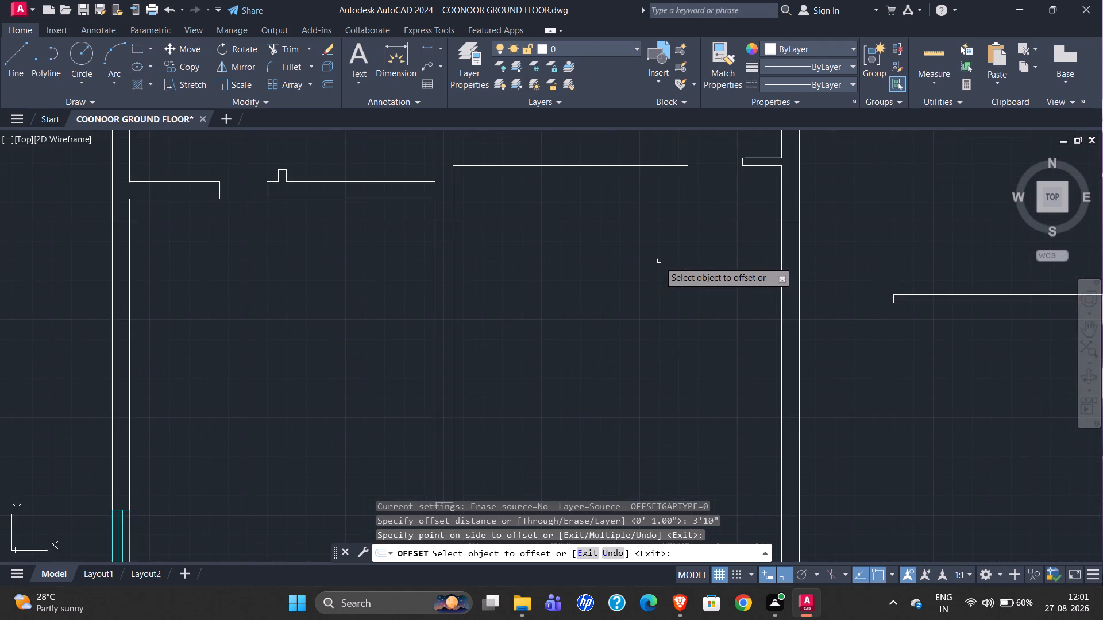
pyautogui.scroll(-1, 658, 261)
pyautogui.scroll(2, 745, 500)
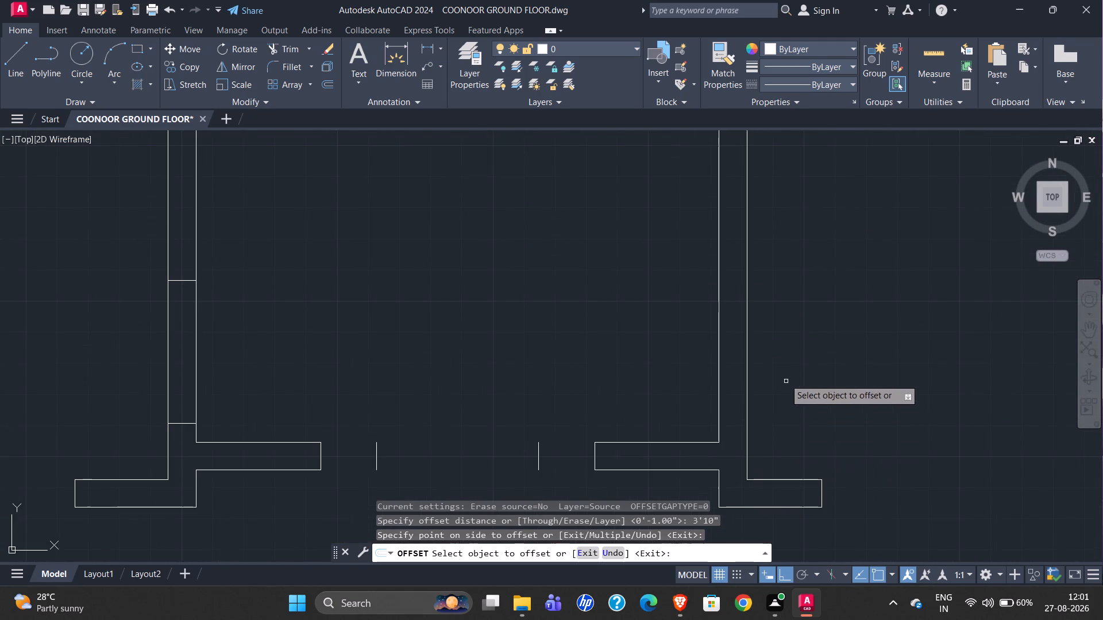
pyautogui.press('Escape')
# Draw a 9" line across the living/dining wall from its inner corner with the front wall.
pyautogui.click(14, 55)
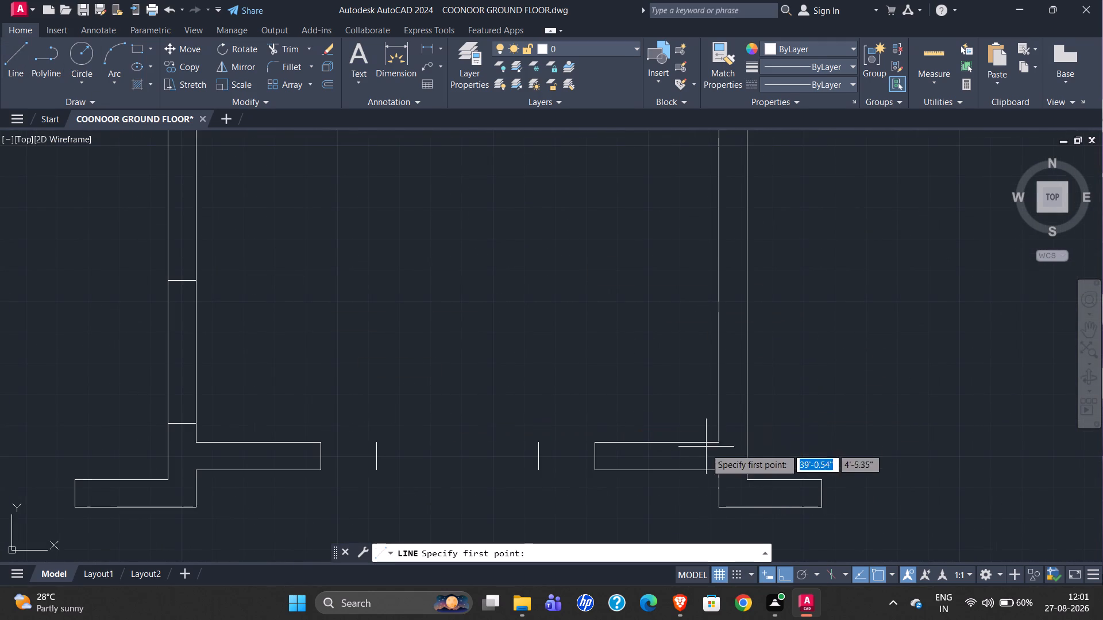
pyautogui.click(718, 444)
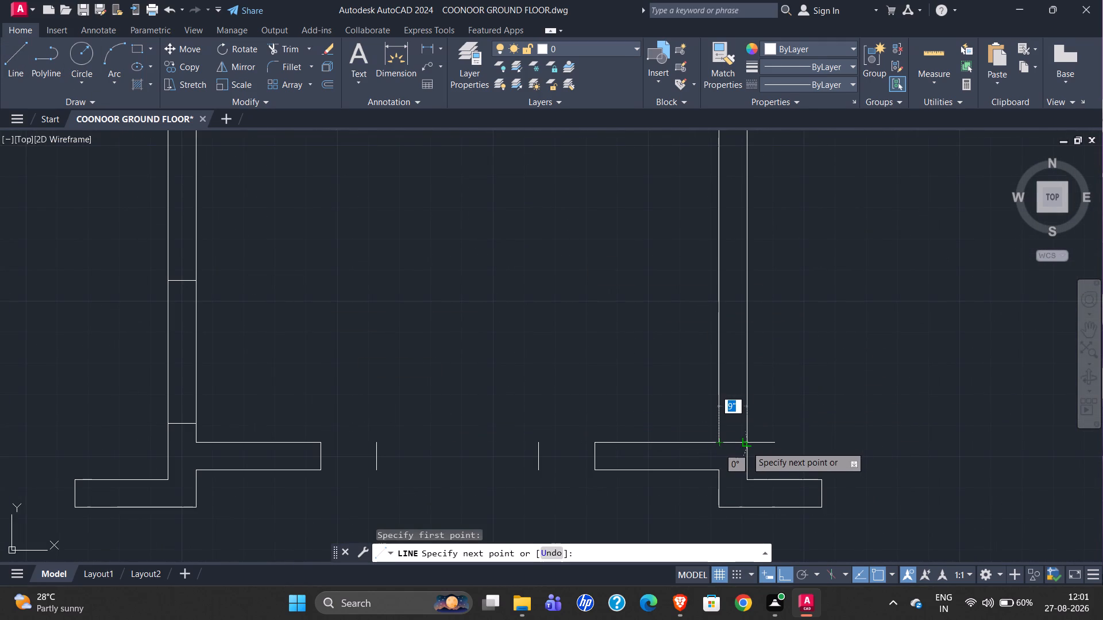
pyautogui.click(746, 446)
pyautogui.press('Escape')
# Offset the line across the living/dining wall 4'6" north to mark the opening's far end.
pyautogui.click(734, 443)
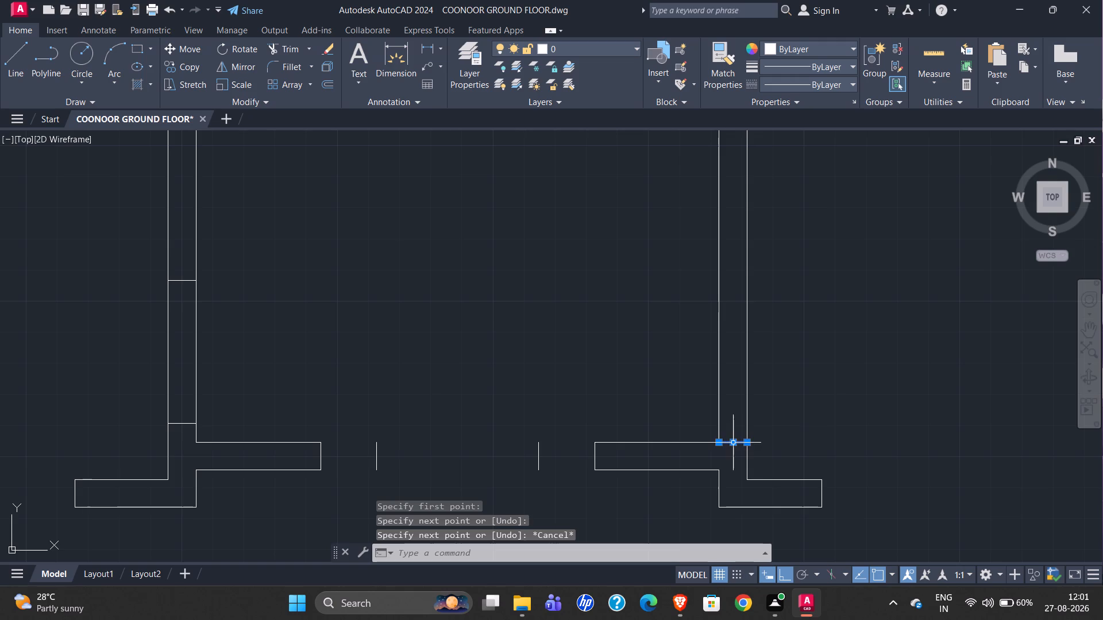
pyautogui.press('o')
pyautogui.press('Return')
pyautogui.press('4')
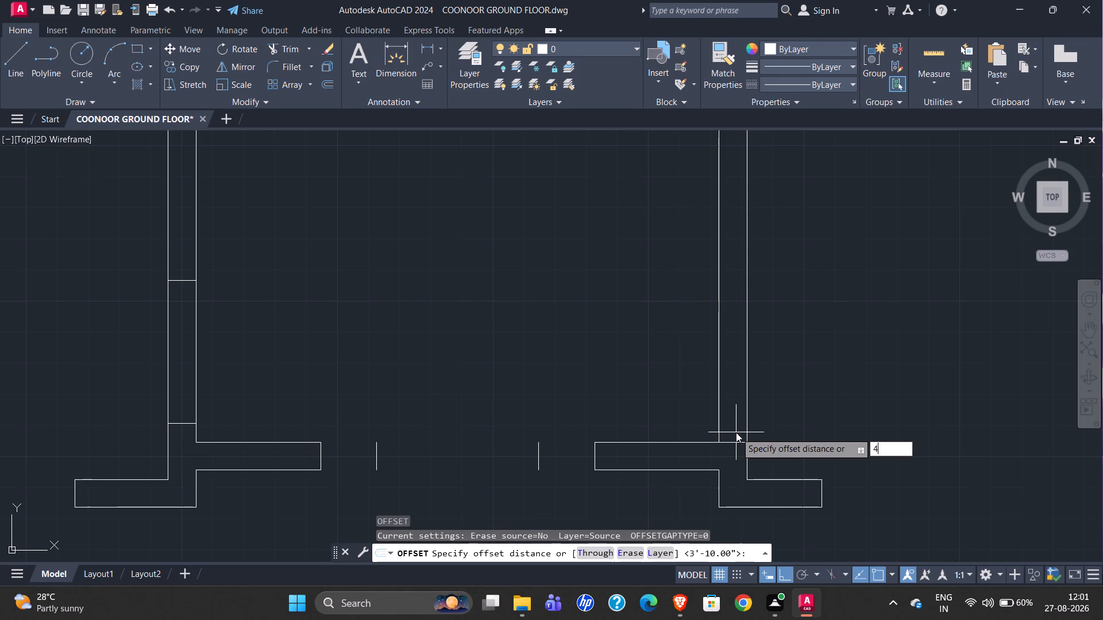
pyautogui.press("'")
pyautogui.write('6"')
pyautogui.press('Return')
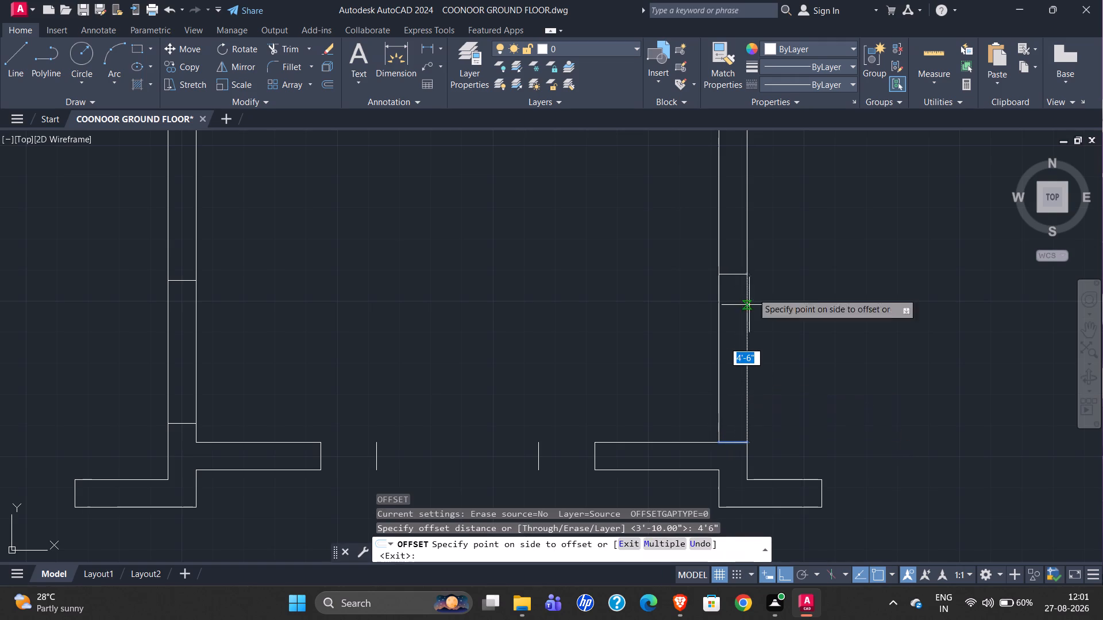
pyautogui.click(773, 221)
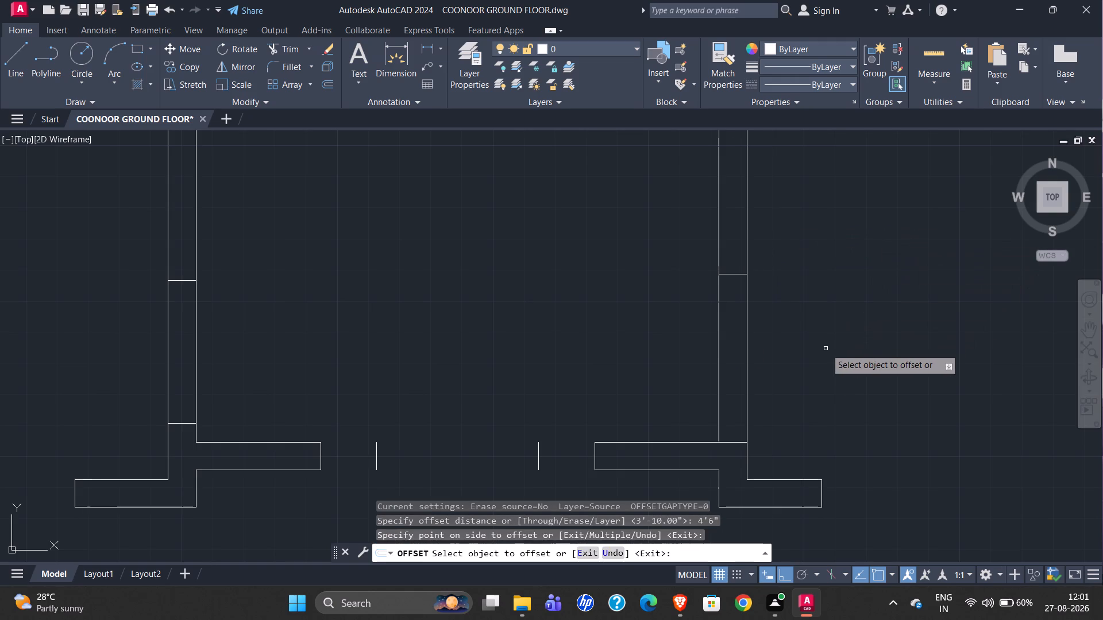
pyautogui.press('Escape')
# Trim the wall lines between the jamb lines to cut the living/dining opening and the Bedroom-1 door opening.
pyautogui.write('TR')
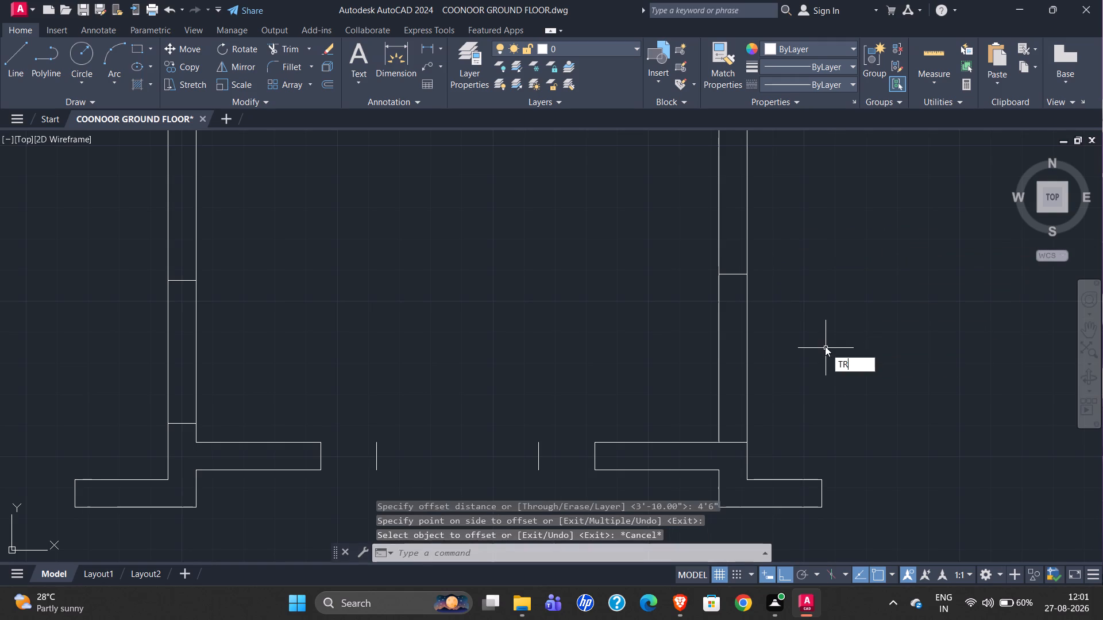
pyautogui.press('Return')
pyautogui.moveTo(828, 348); pyautogui.dragTo(618, 368)
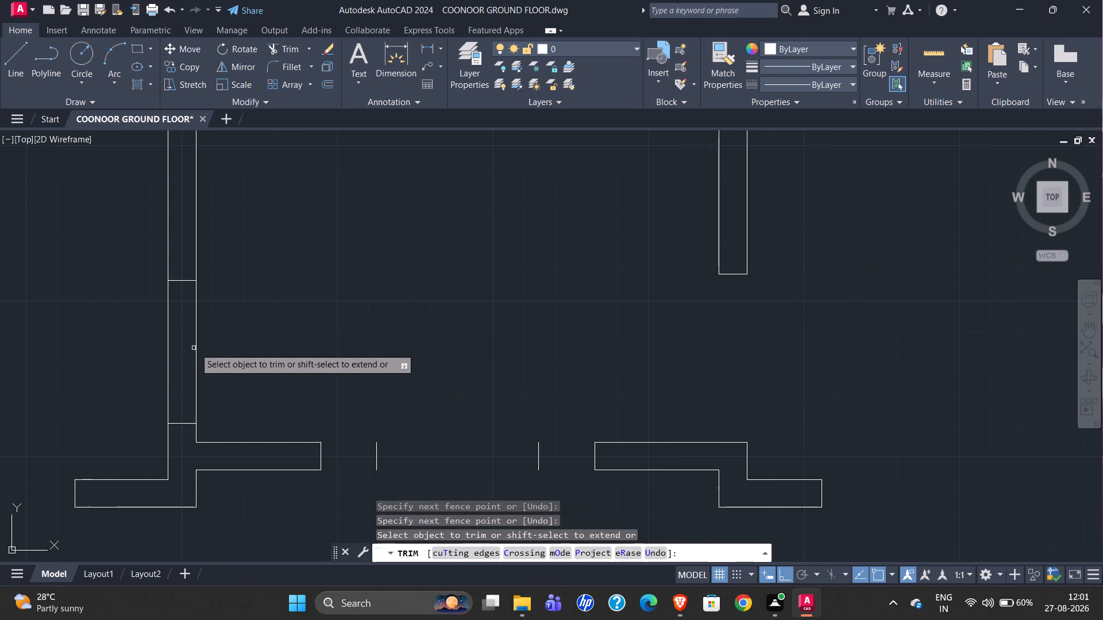
pyautogui.moveTo(268, 360); pyautogui.dragTo(76, 355)
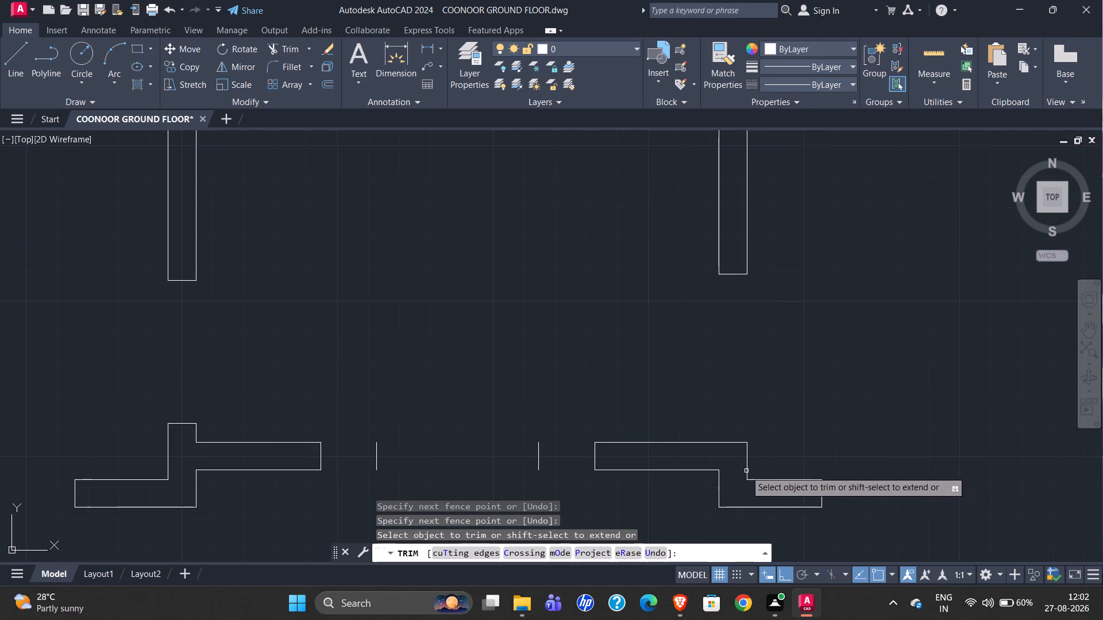
pyautogui.scroll(2, 746, 471)
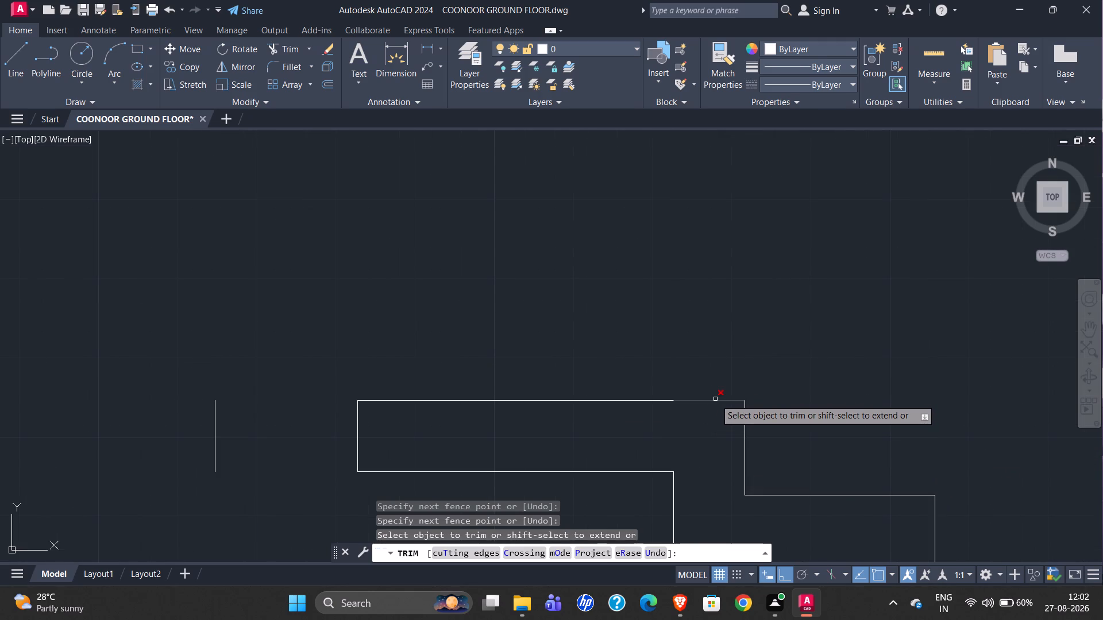
pyautogui.scroll(-3, 715, 399)
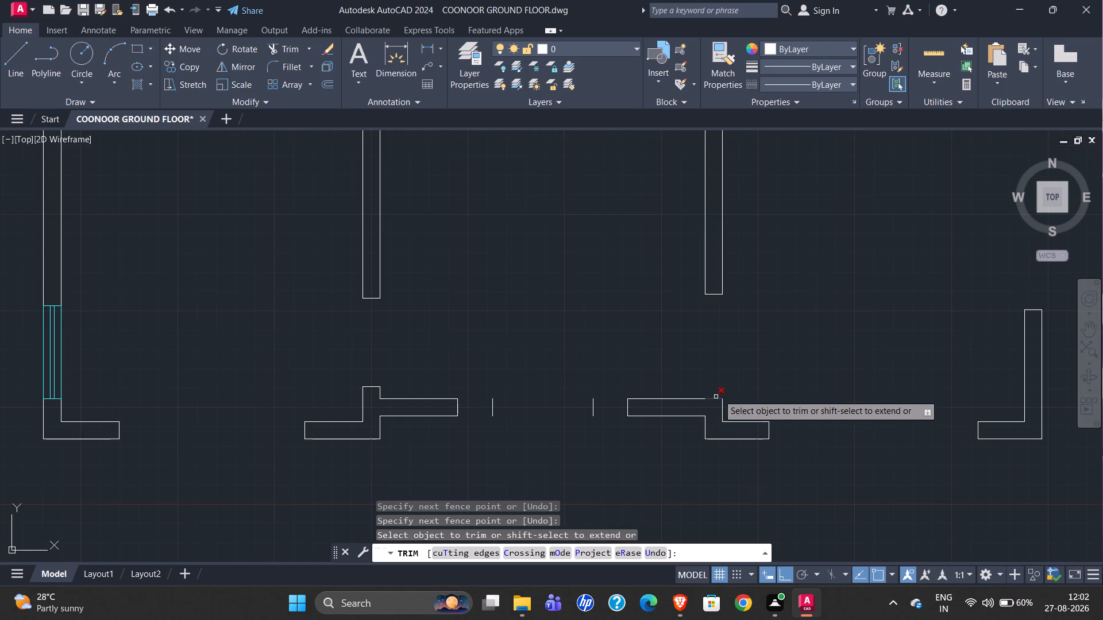
pyautogui.scroll(-3, 770, 363)
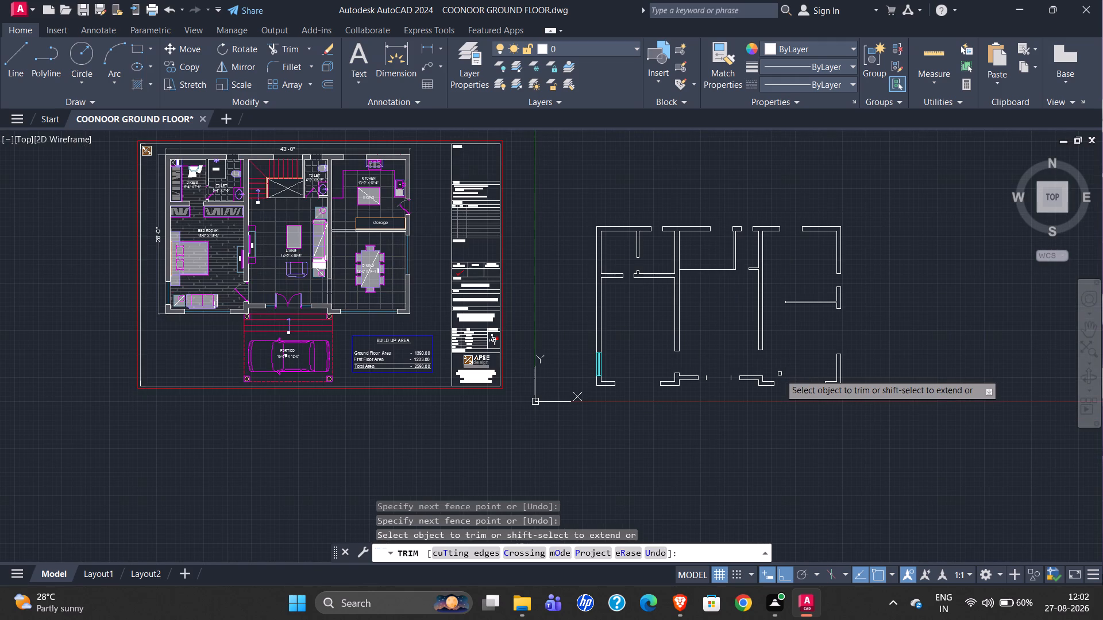
pyautogui.scroll(1, 781, 373)
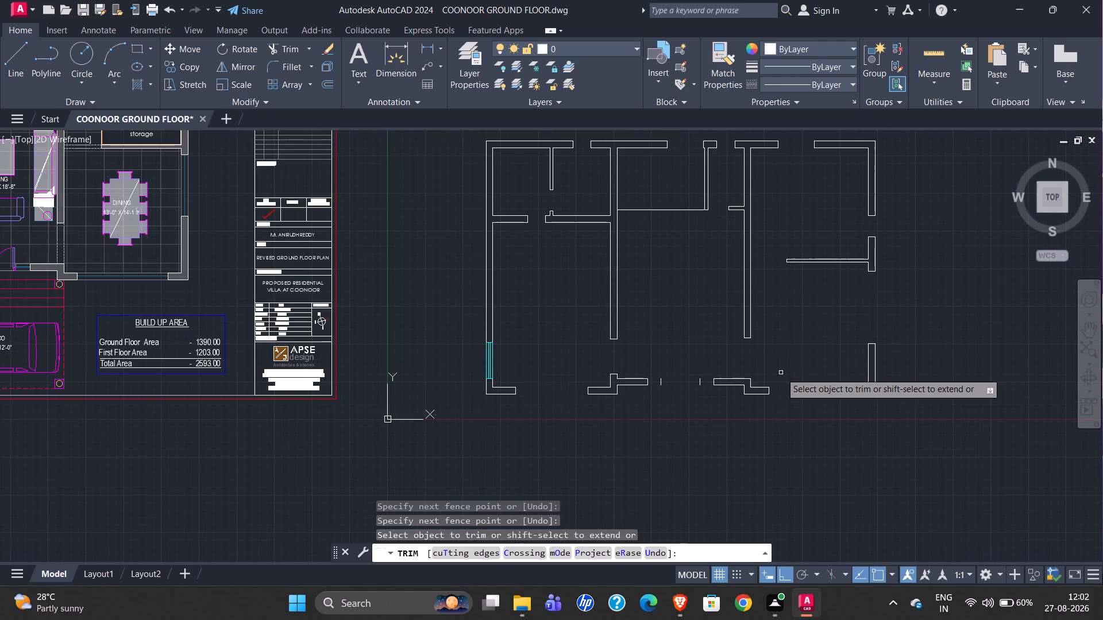
pyautogui.scroll(3, 782, 372)
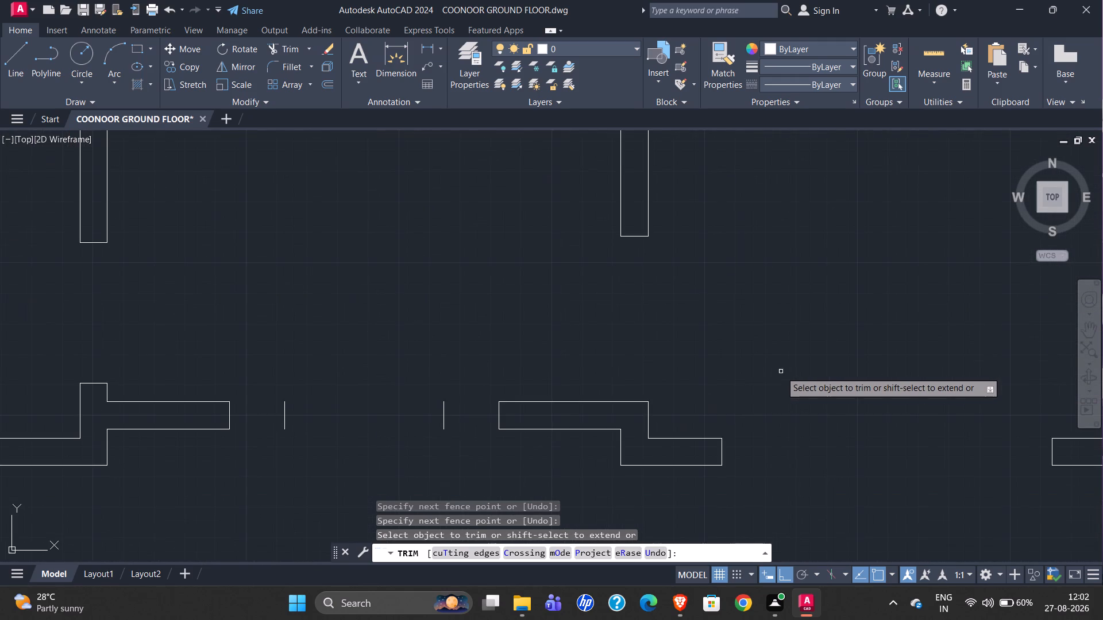
pyautogui.press('Escape')
# Delete the short line across the living/dining wall at the front wall, south of the new opening.
pyautogui.click(632, 402)
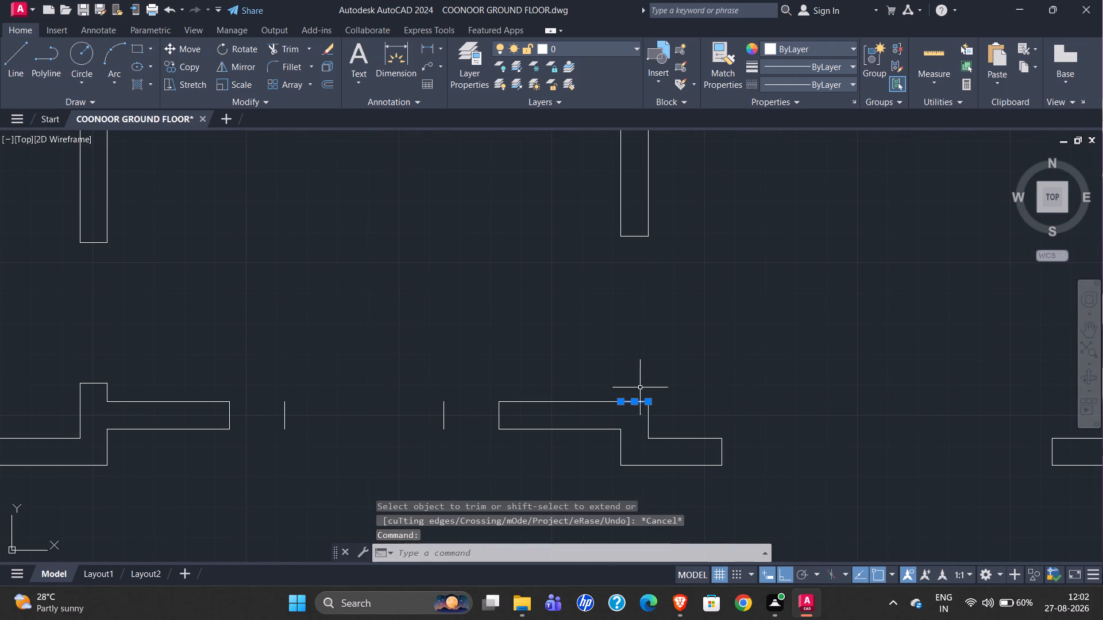
pyautogui.press('Delete')
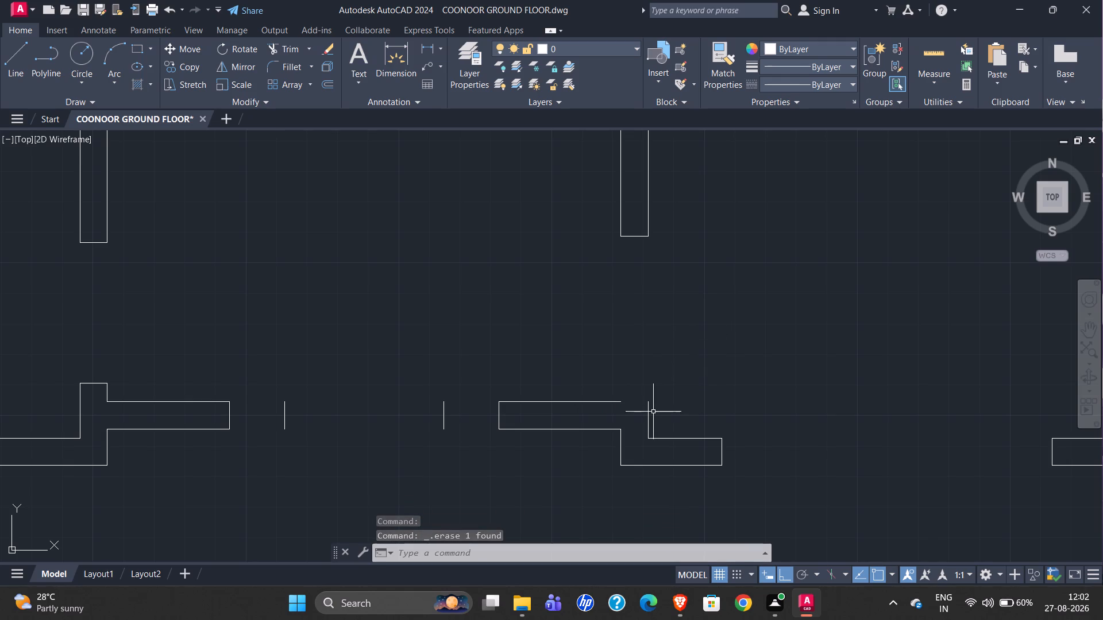
# Extend the inner line of the entrance wall east to the east face of the living/dining wall, closing the corner.
pyautogui.scroll(3, 650, 412)
pyautogui.scroll(-1, 616, 425)
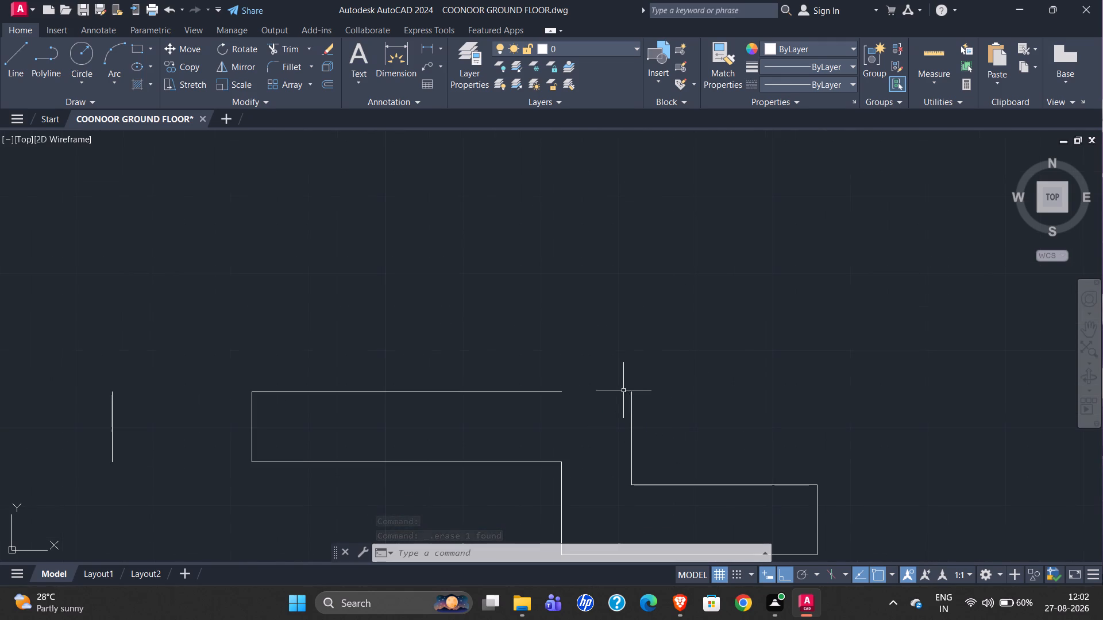
pyautogui.press('a')
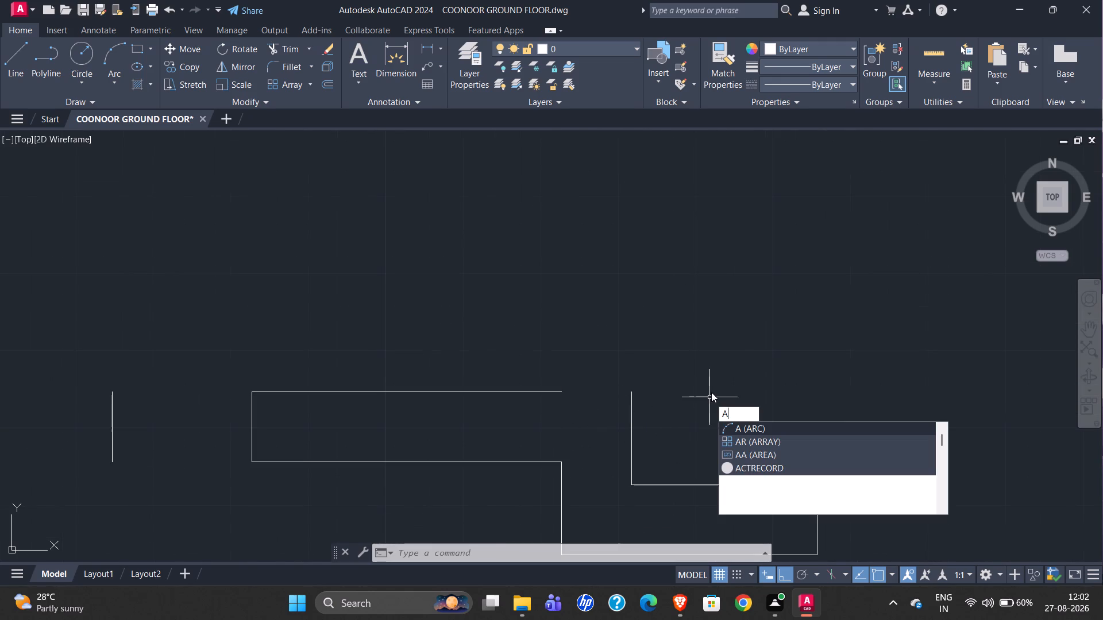
pyautogui.press('BackSpace')
pyautogui.write('EX')
pyautogui.press('Return')
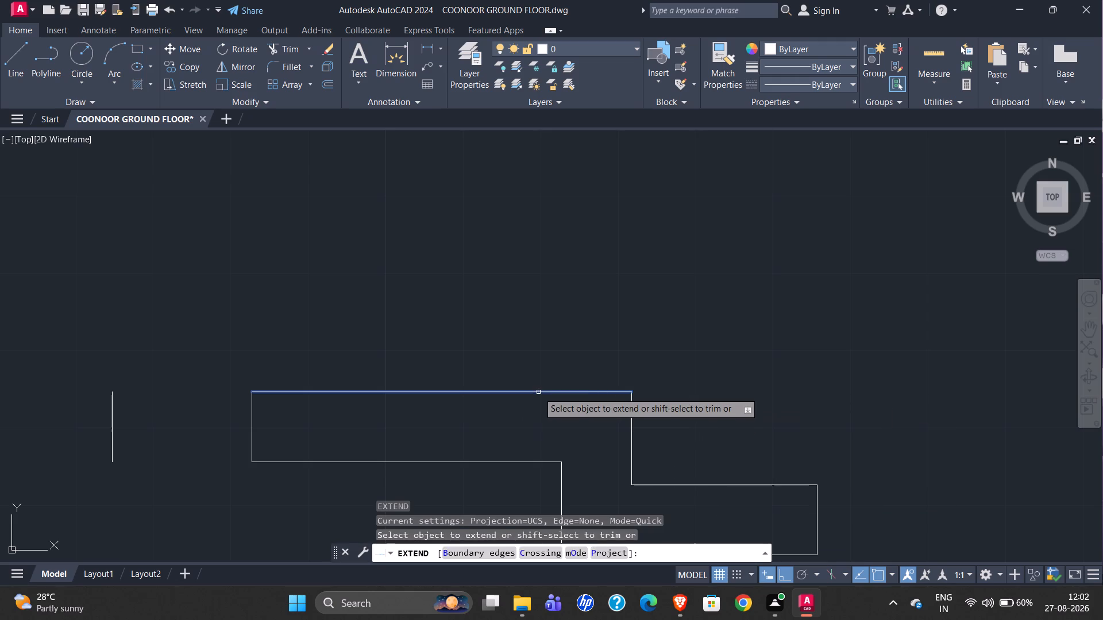
pyautogui.click(538, 392)
pyautogui.press('Escape')
# Set the colour to cyan and draw an 8' by 9" window rectangle across the westernmost opening in the front wall.
pyautogui.scroll(-2, 385, 390)
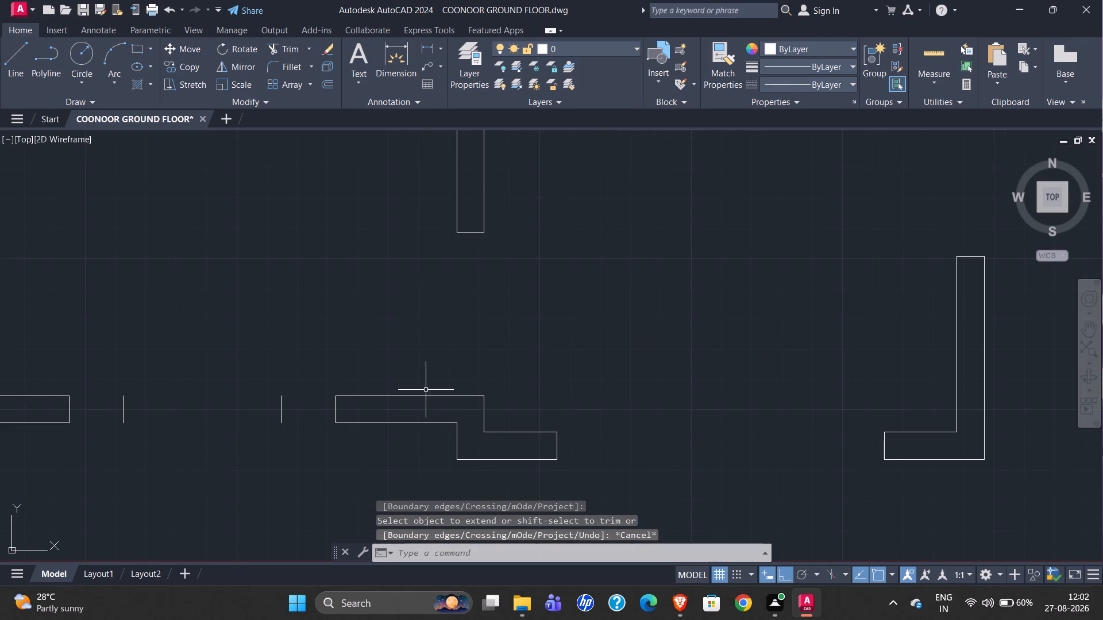
pyautogui.scroll(-1, 577, 331)
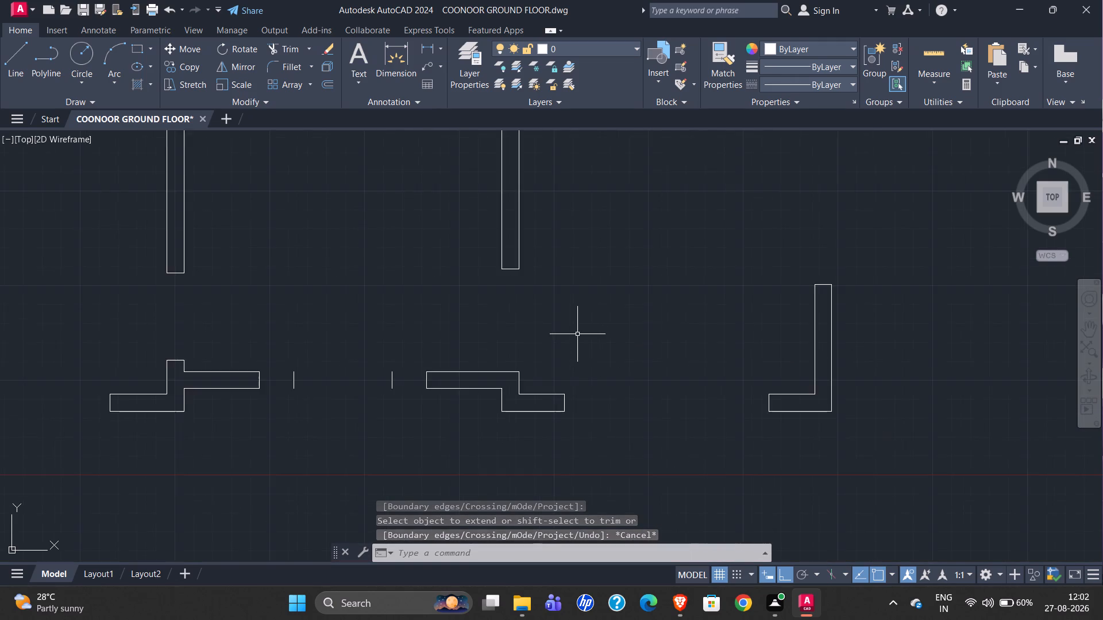
pyautogui.scroll(-1, 577, 334)
pyautogui.scroll(-1, 700, 424)
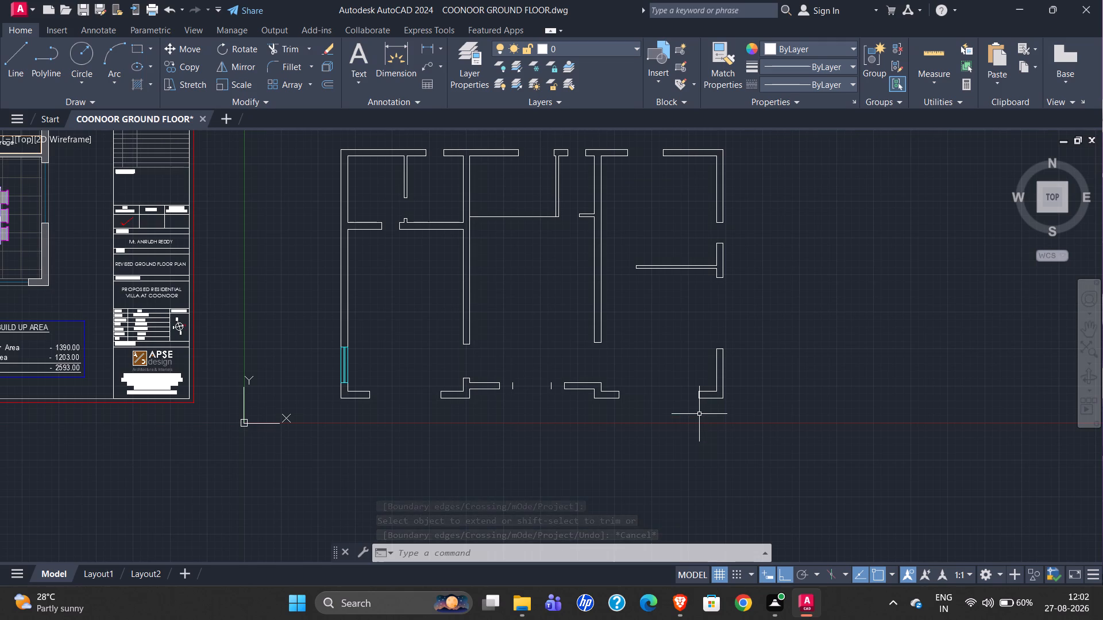
pyautogui.scroll(1, 340, 387)
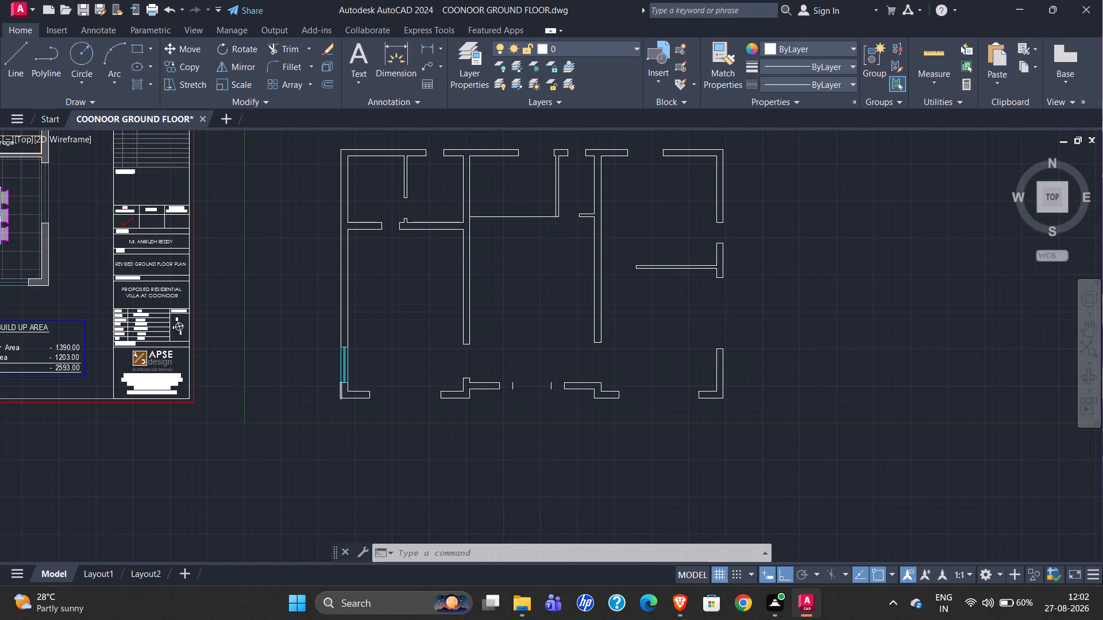
pyautogui.scroll(1, 340, 387)
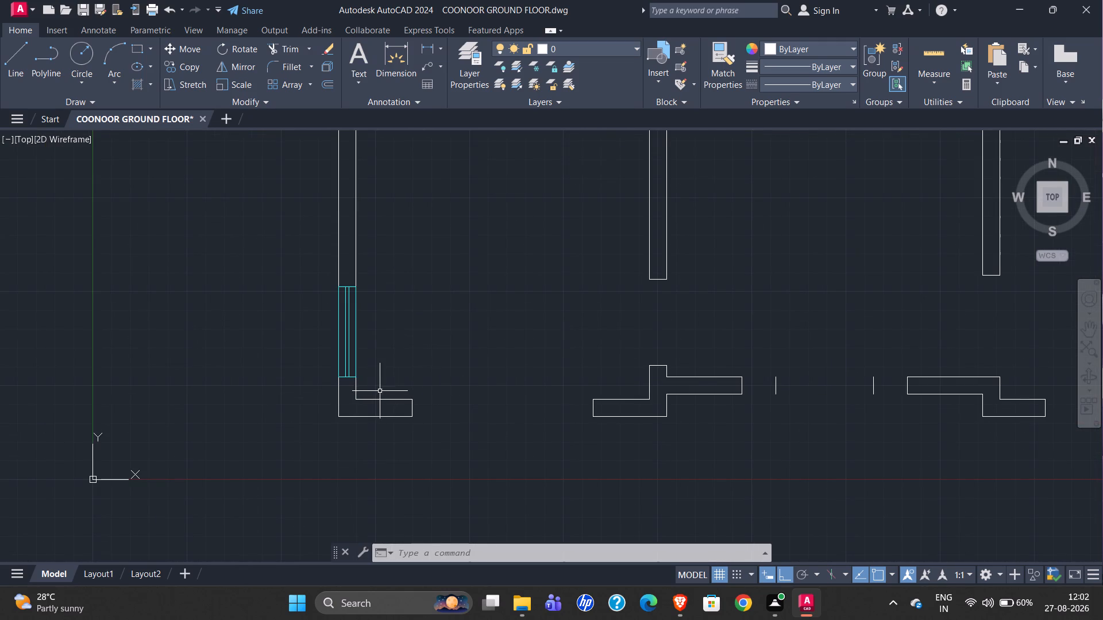
pyautogui.scroll(-2, 381, 393)
pyautogui.scroll(3, 356, 392)
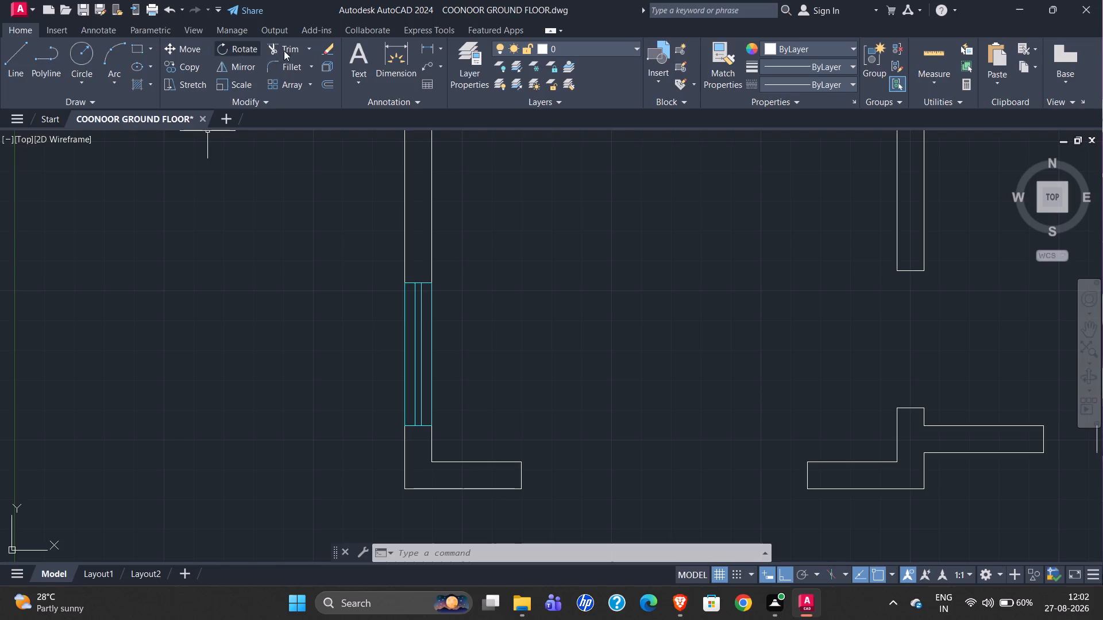
pyautogui.click(134, 46)
pyautogui.click(807, 52)
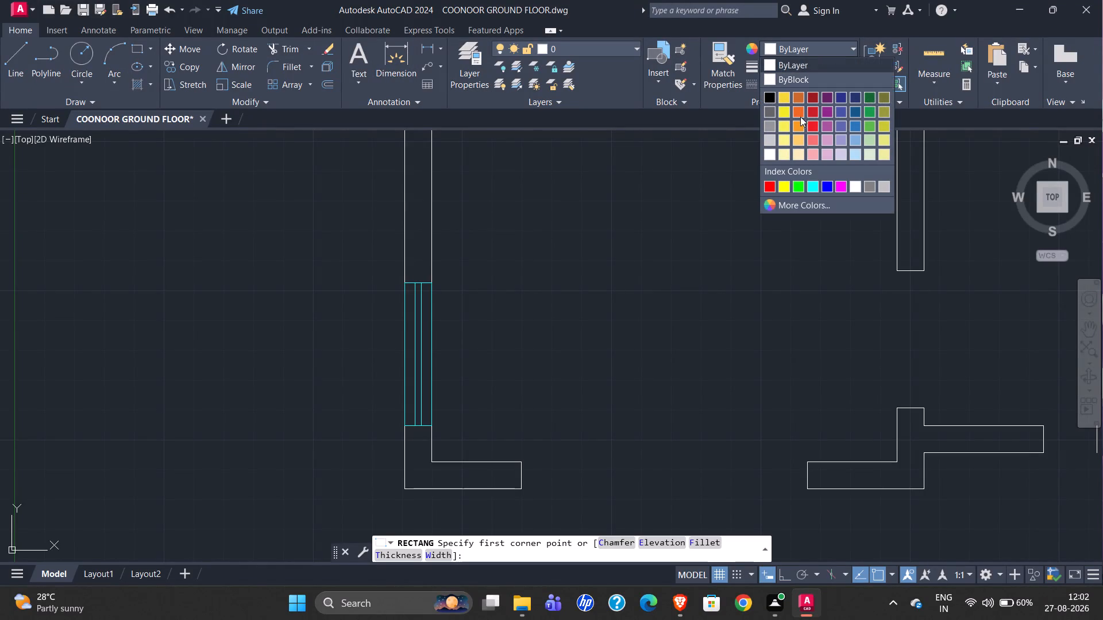
pyautogui.click(813, 188)
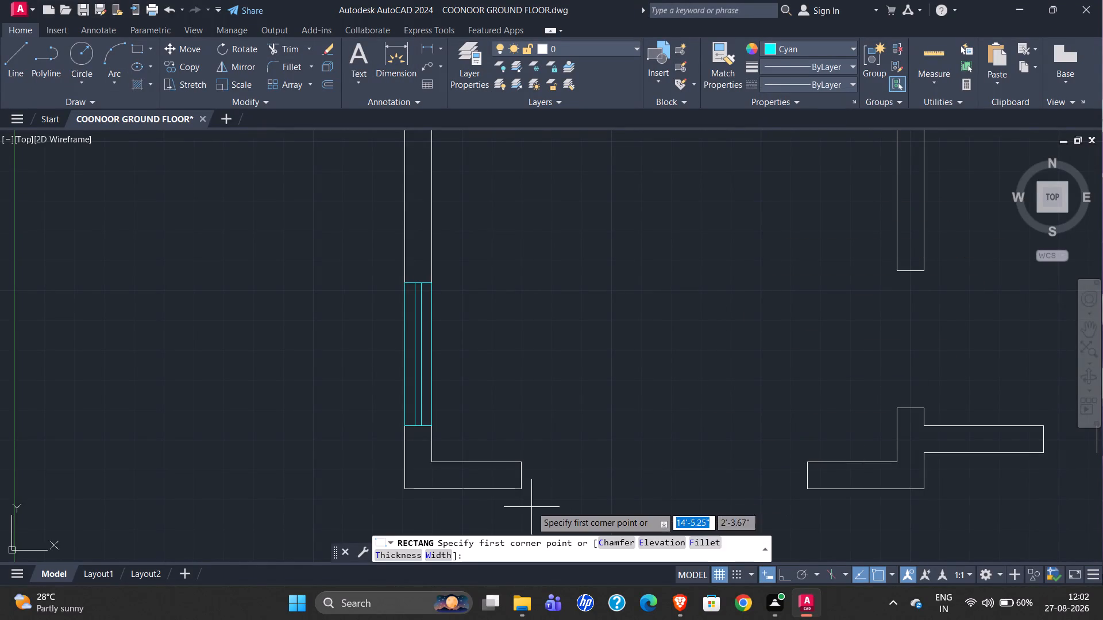
pyautogui.click(520, 465)
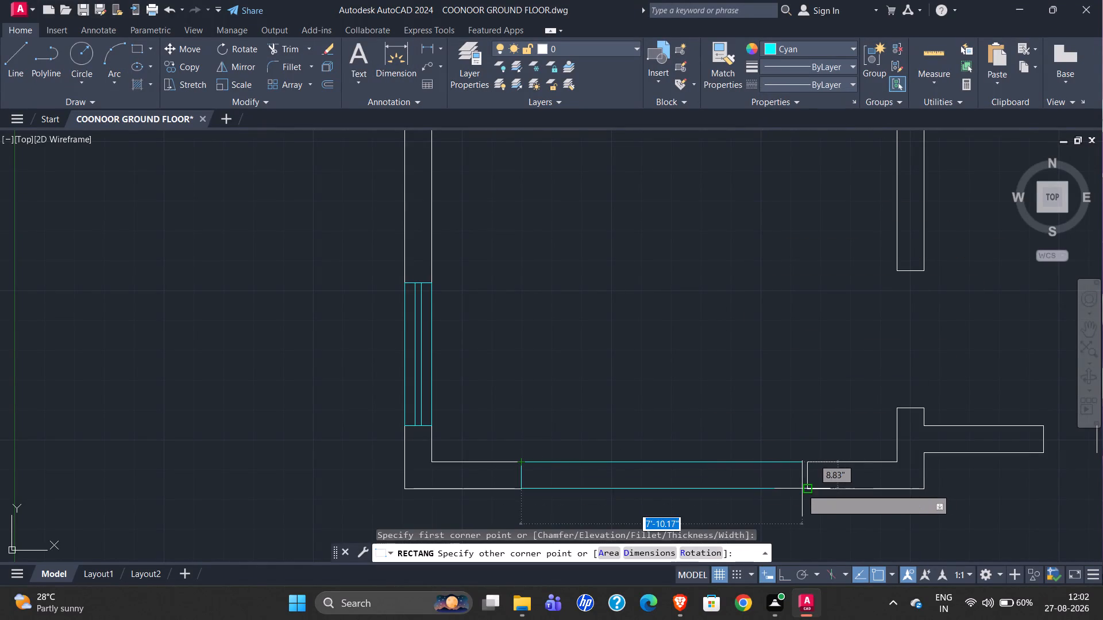
pyautogui.click(808, 488)
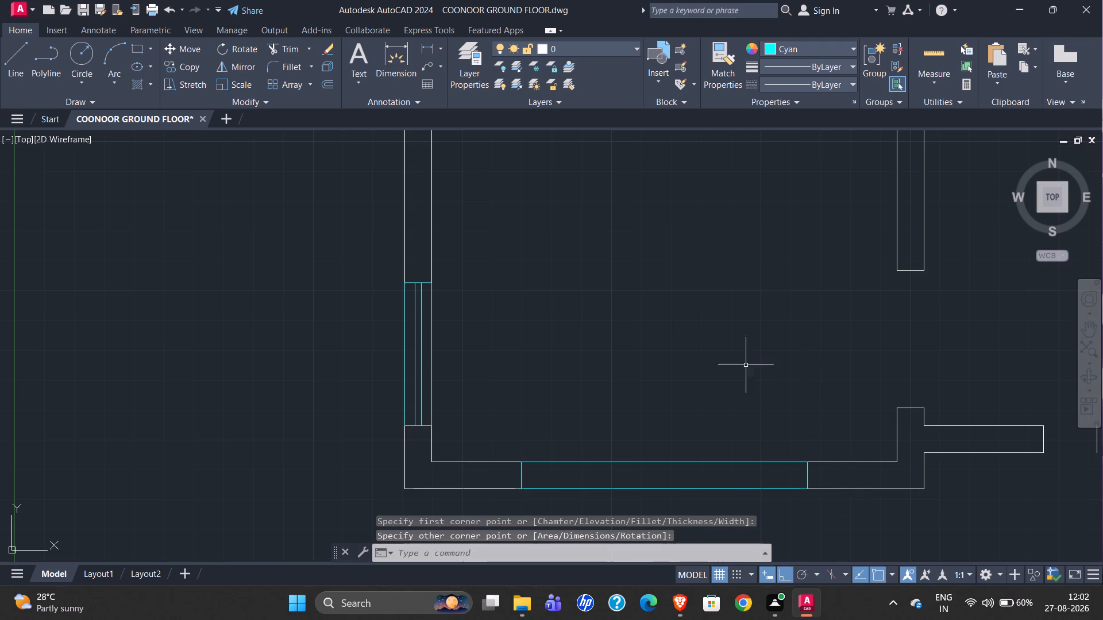
# Draw an 8' centre line through the new front window between the midpoints of its short sides.
pyautogui.click(16, 56)
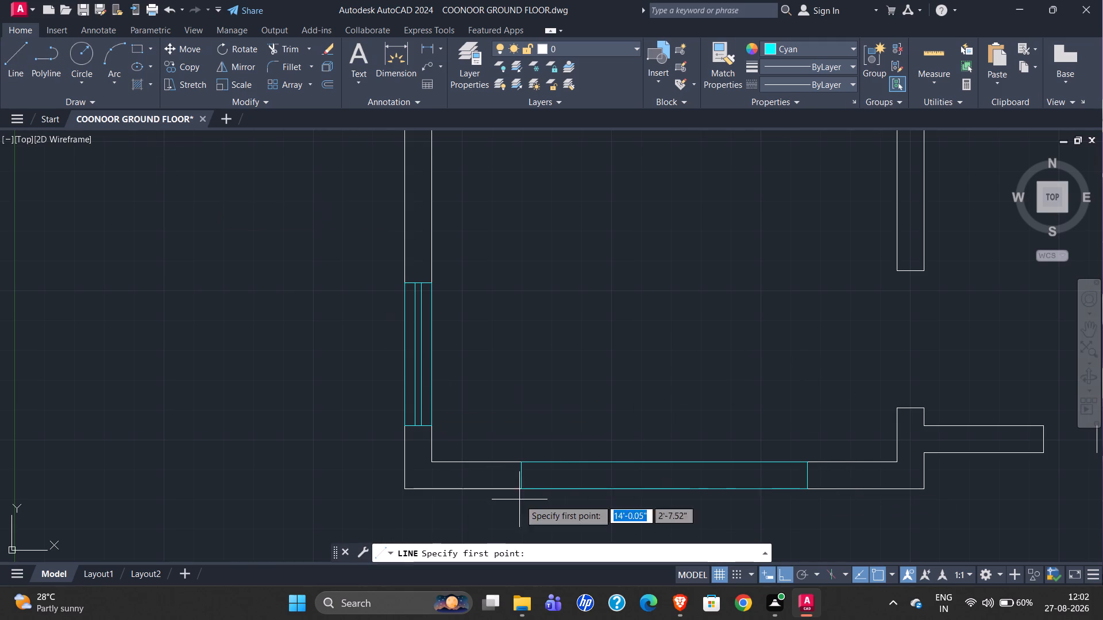
pyautogui.scroll(3, 550, 501)
pyautogui.click(425, 406)
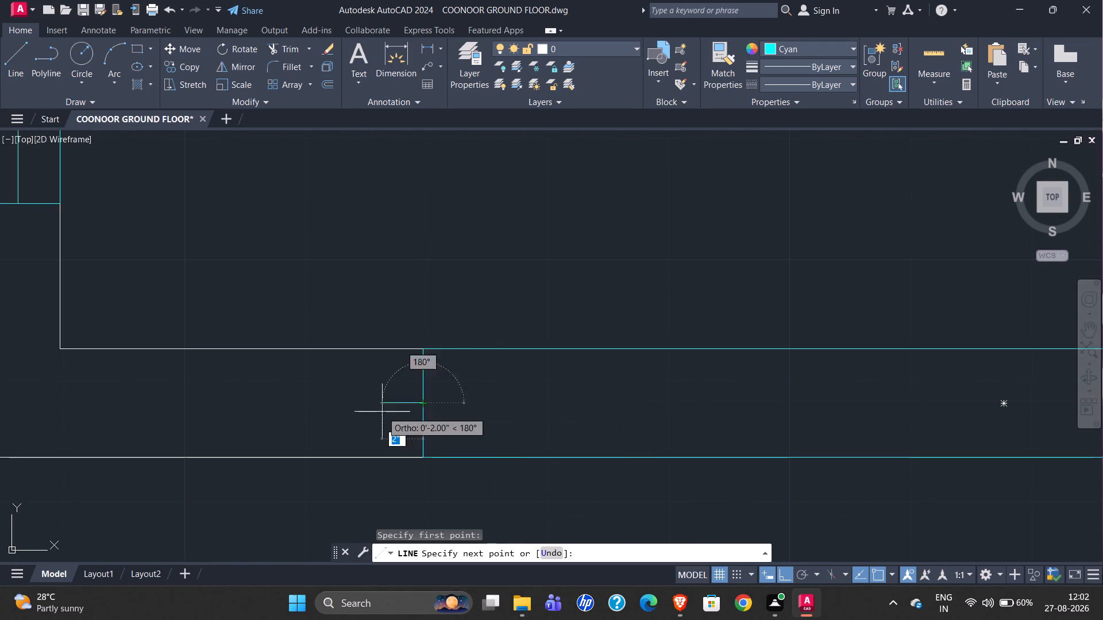
pyautogui.scroll(-2, 325, 419)
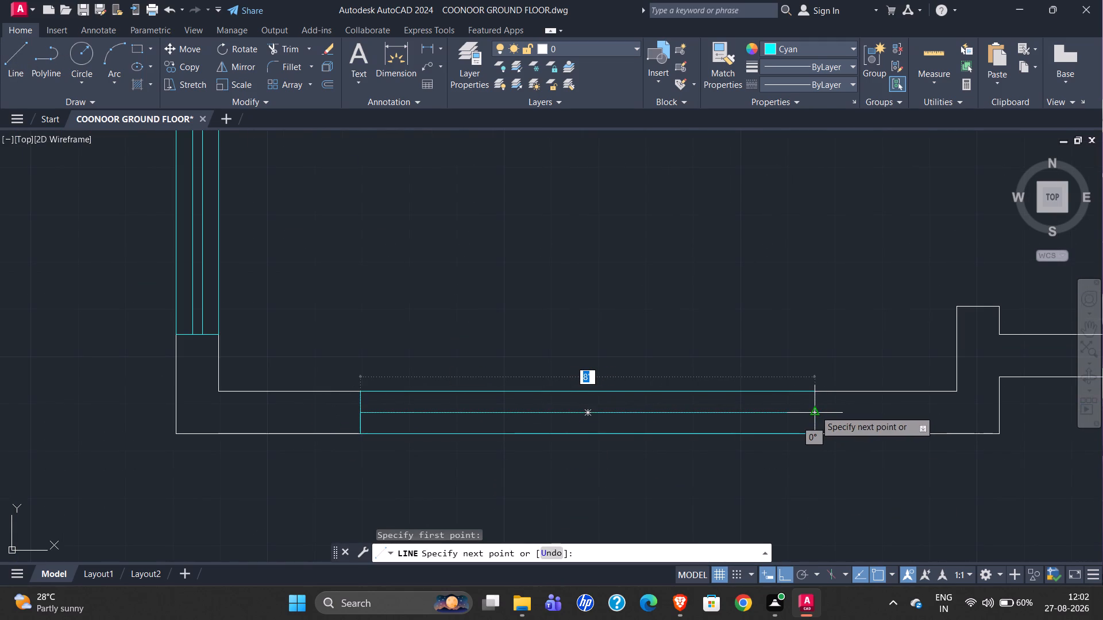
pyautogui.click(815, 410)
pyautogui.press('Escape')
# Offset the front window's centre line 1" to both sides to form the glazing lines.
pyautogui.click(768, 413)
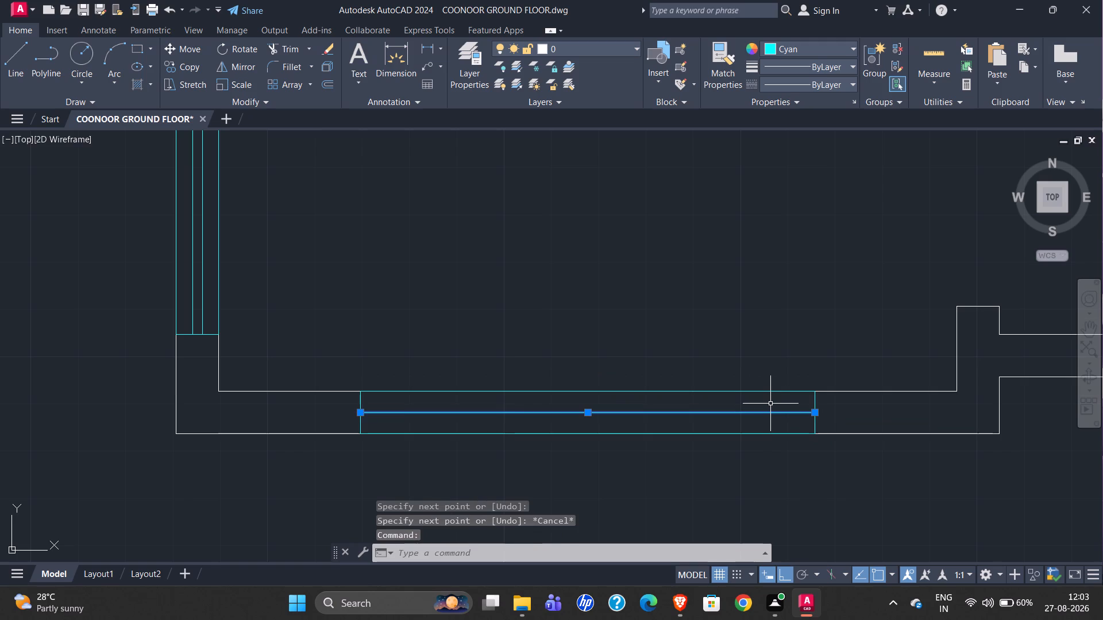
pyautogui.press('o')
pyautogui.press('Return')
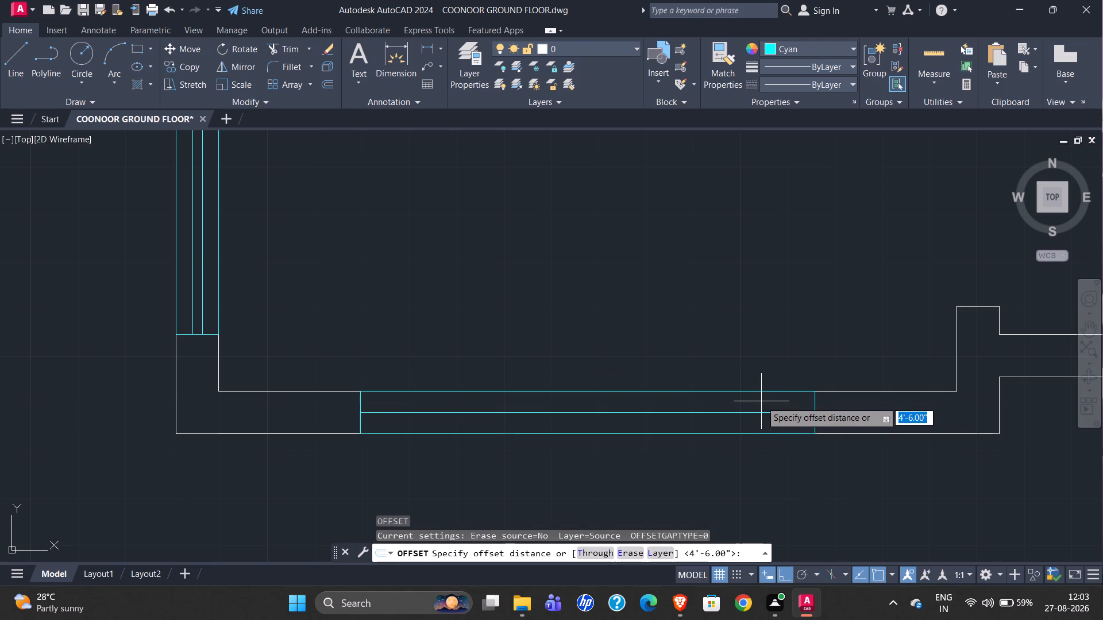
pyautogui.write('1"')
pyautogui.press('Return')
pyautogui.scroll(2, 759, 401)
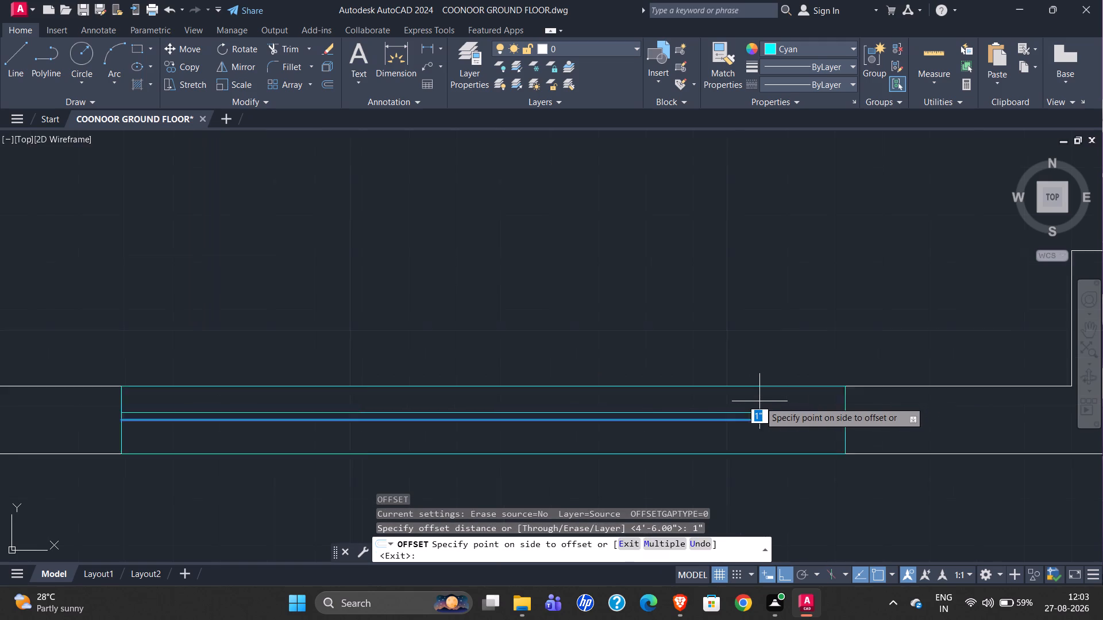
pyautogui.click(759, 401)
pyautogui.click(769, 433)
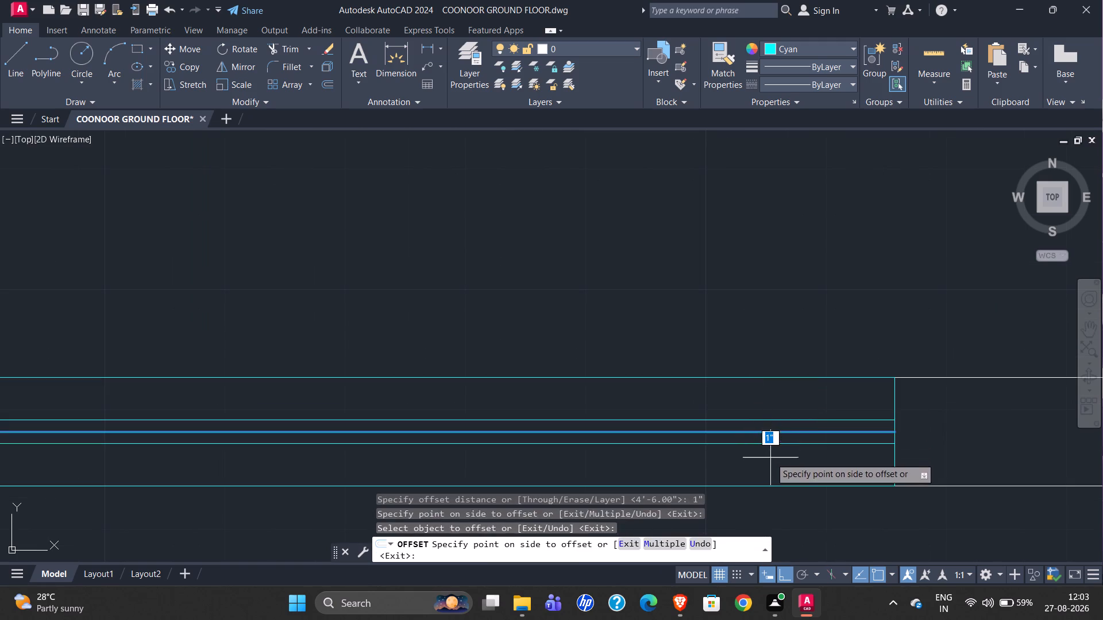
pyautogui.click(770, 458)
pyautogui.press('Escape')
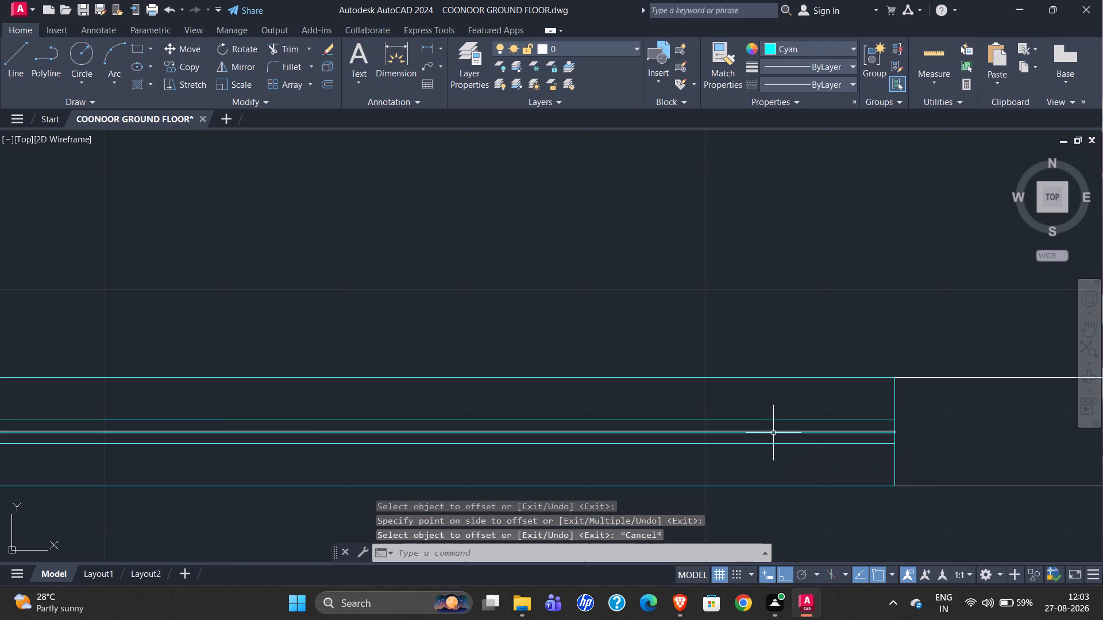
# Delete the original centre line between the front window's two glazing lines.
pyautogui.click(773, 432)
pyautogui.press('Delete')
# Copy the whole front window from its northwest corner to the outer west jamb corner of the rear wall's westernmost opening.
pyautogui.scroll(-3, 762, 397)
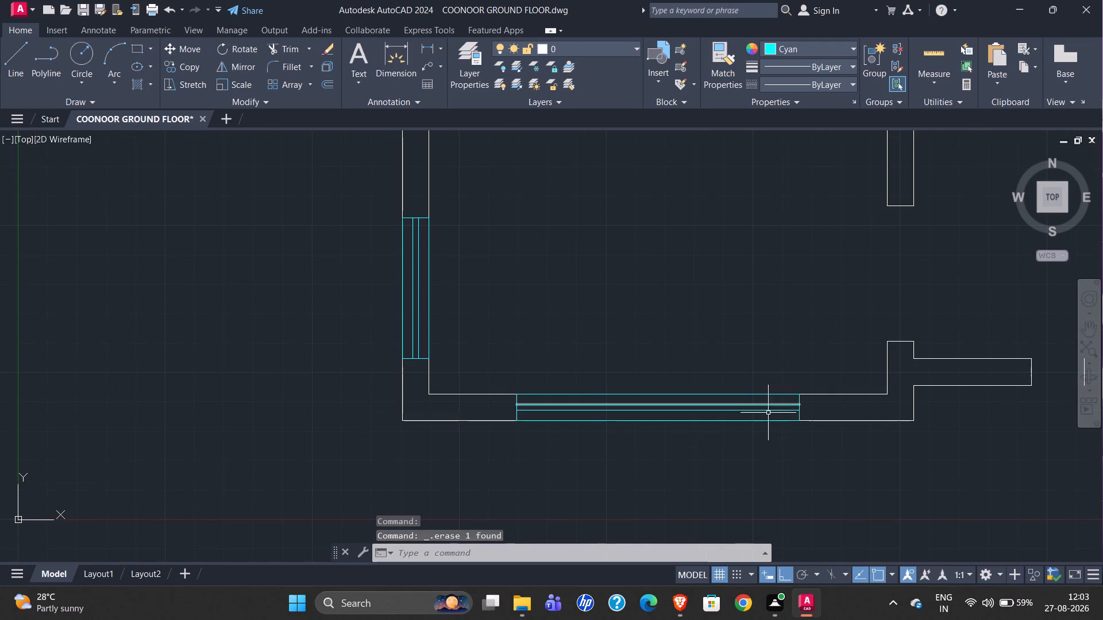
pyautogui.scroll(-2, 561, 425)
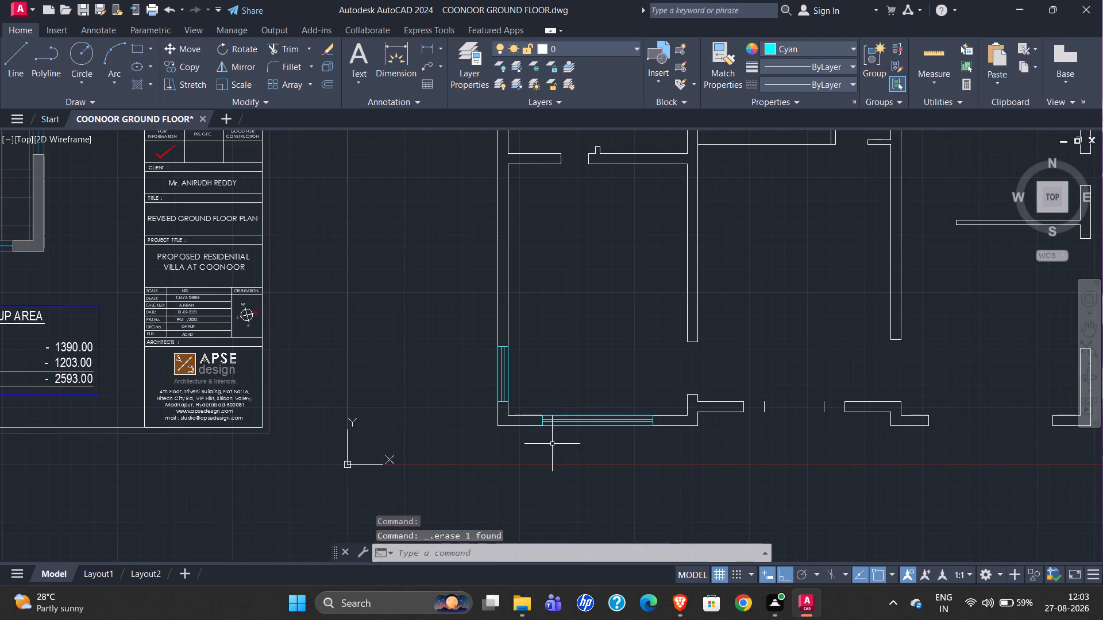
pyautogui.scroll(-1, 566, 411)
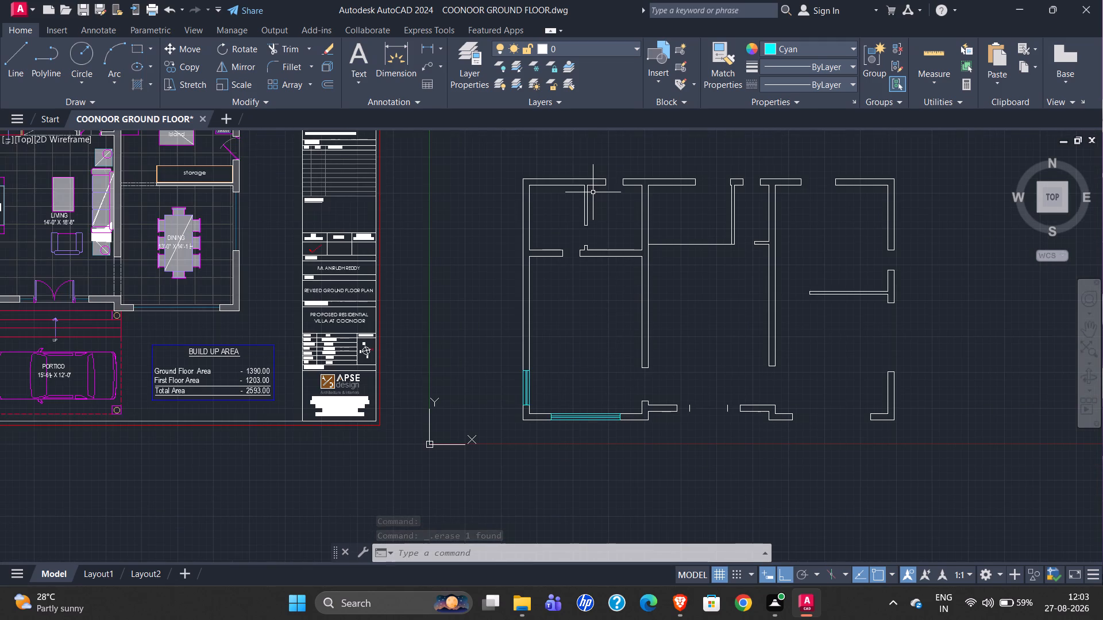
pyautogui.scroll(1, 593, 192)
pyautogui.scroll(-1, 517, 410)
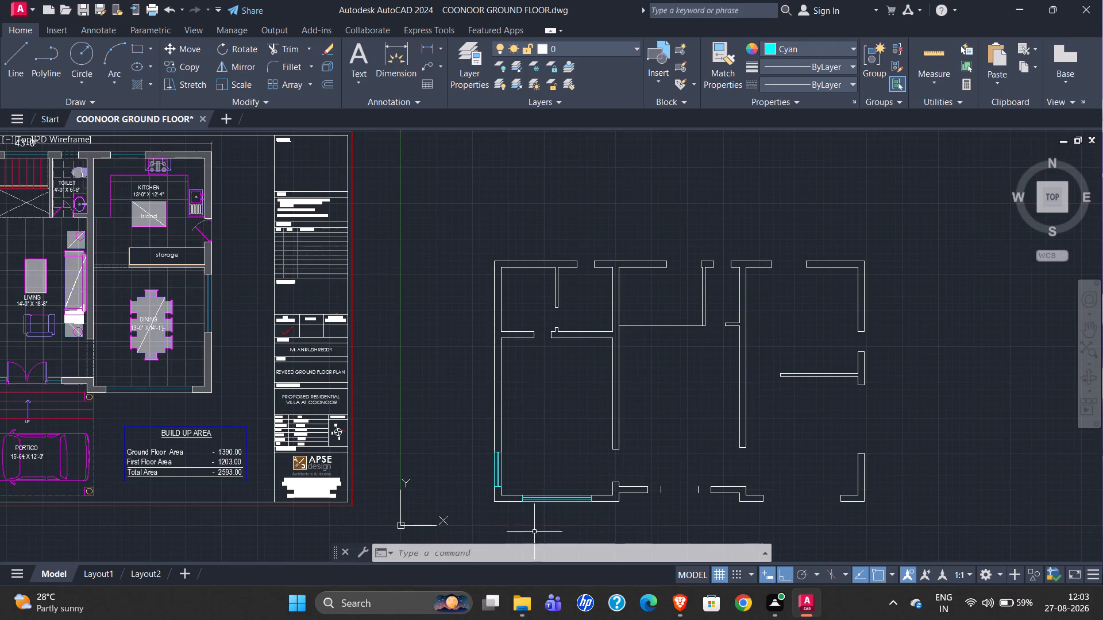
pyautogui.scroll(3, 535, 530)
pyautogui.click(453, 347)
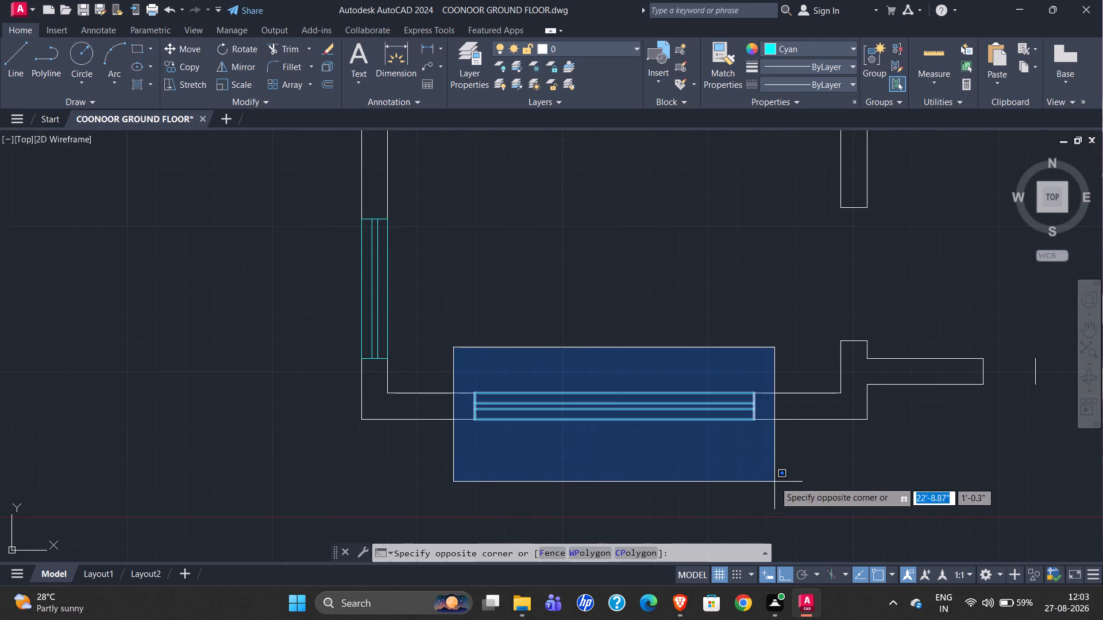
pyautogui.click(779, 481)
pyautogui.scroll(2, 539, 467)
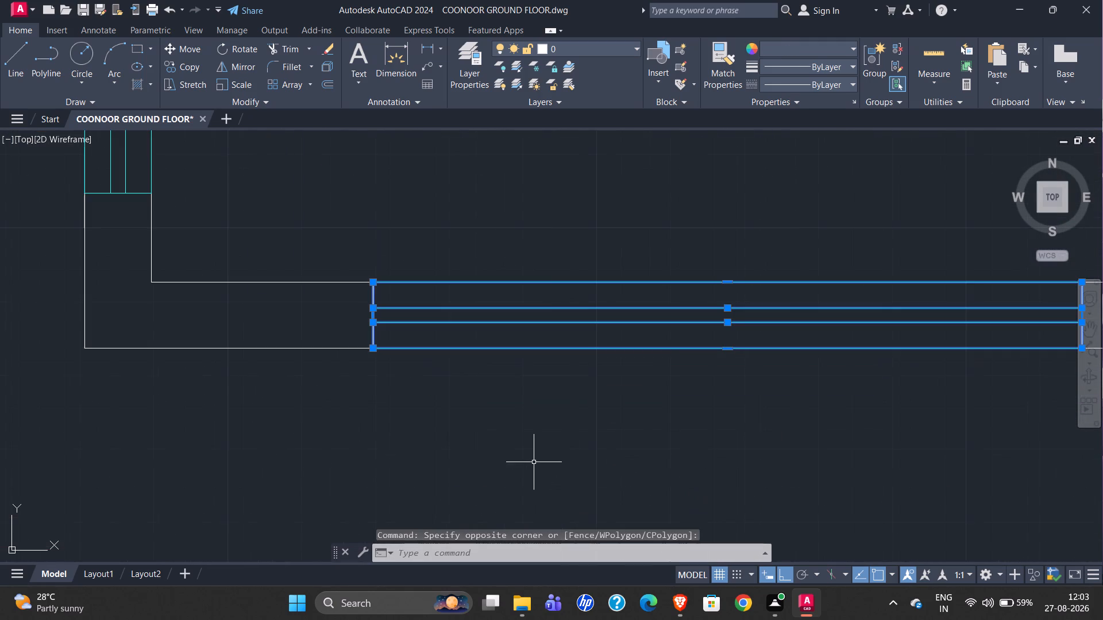
pyautogui.scroll(4, 364, 276)
pyautogui.scroll(-6, 363, 277)
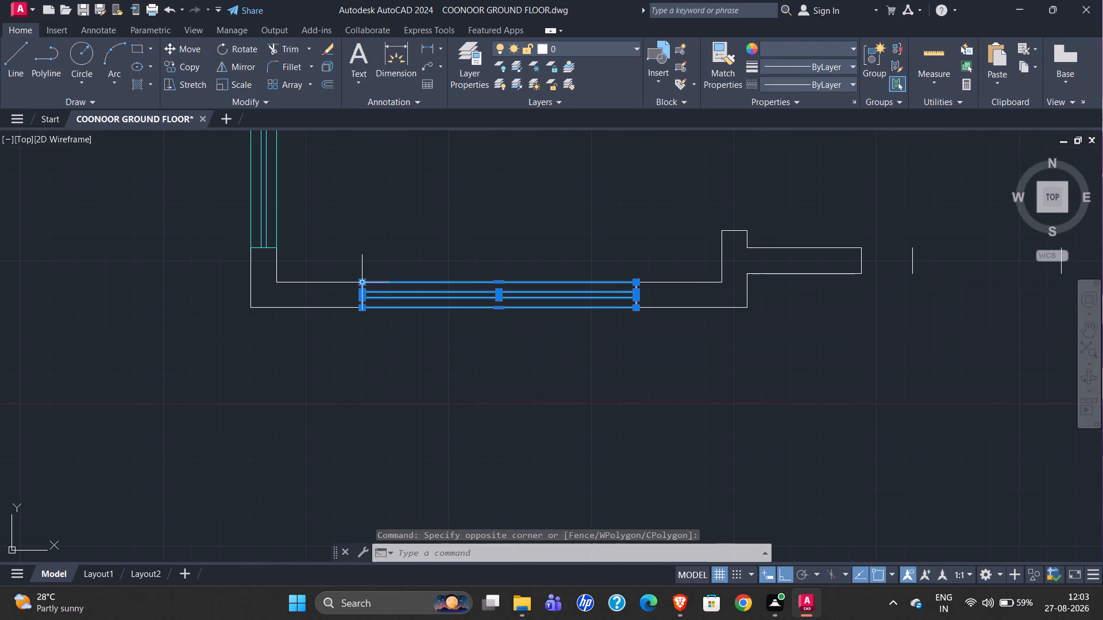
pyautogui.scroll(1, 335, 288)
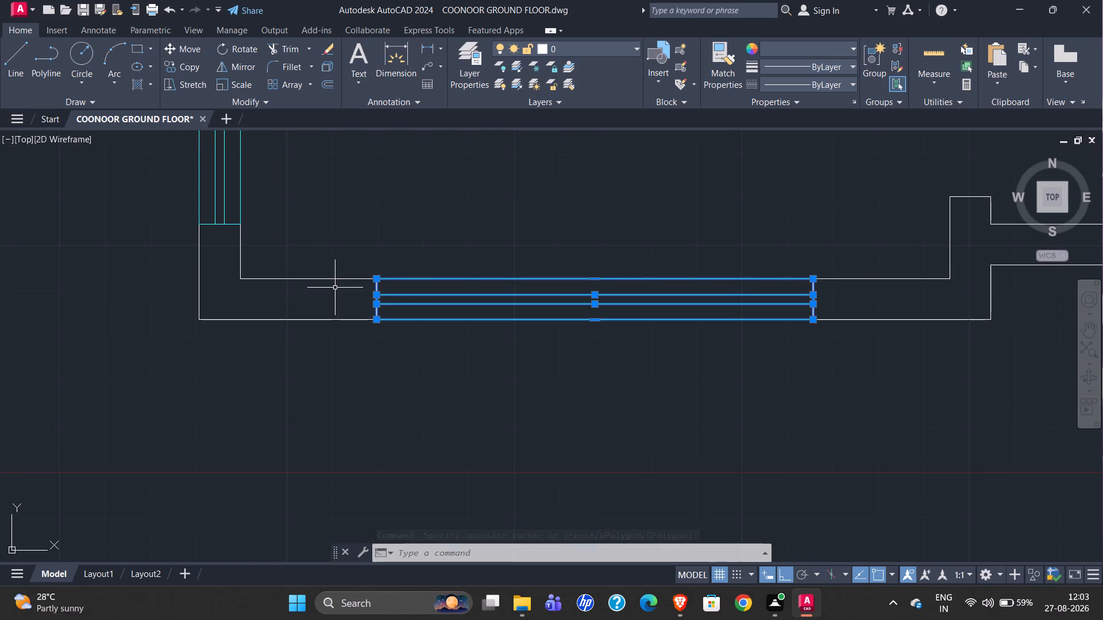
pyautogui.write('CO')
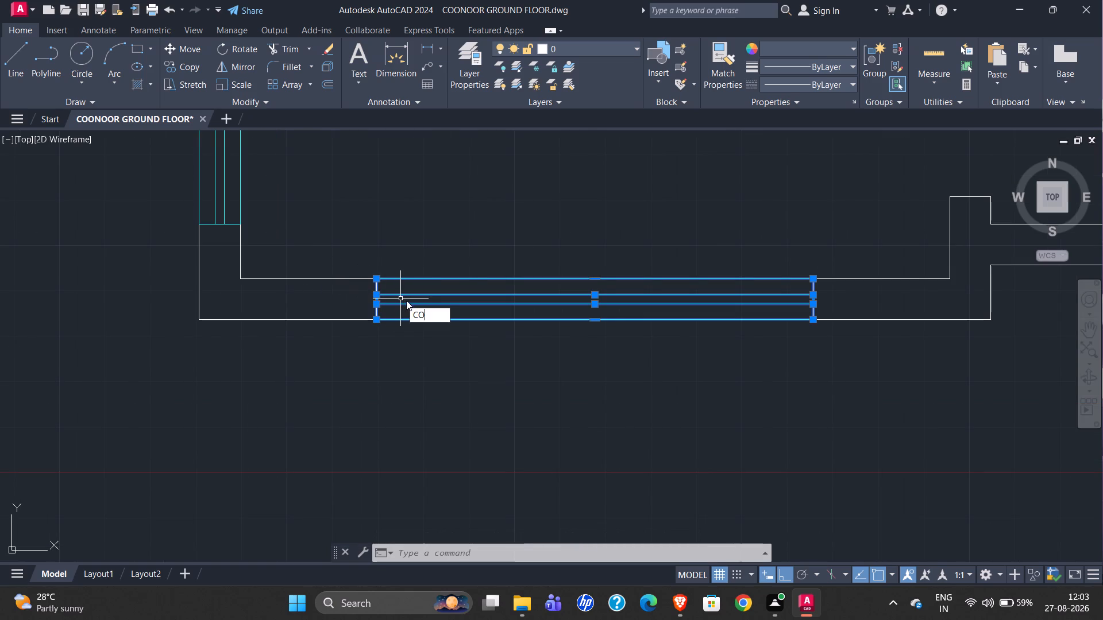
pyautogui.press('Return')
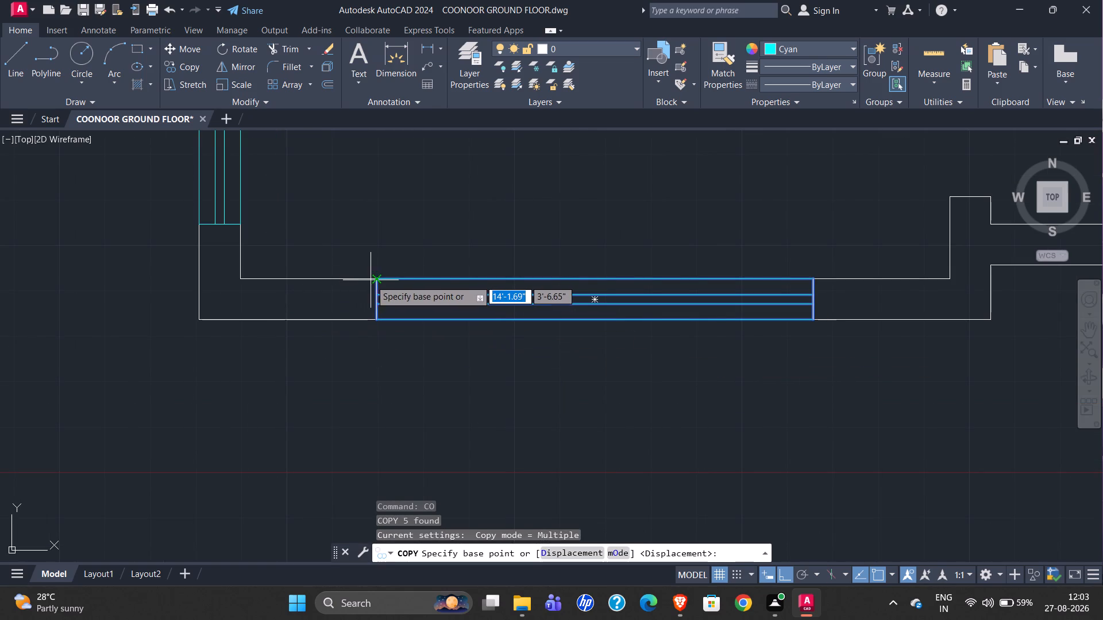
pyautogui.click(378, 281)
pyautogui.scroll(-3, 334, 432)
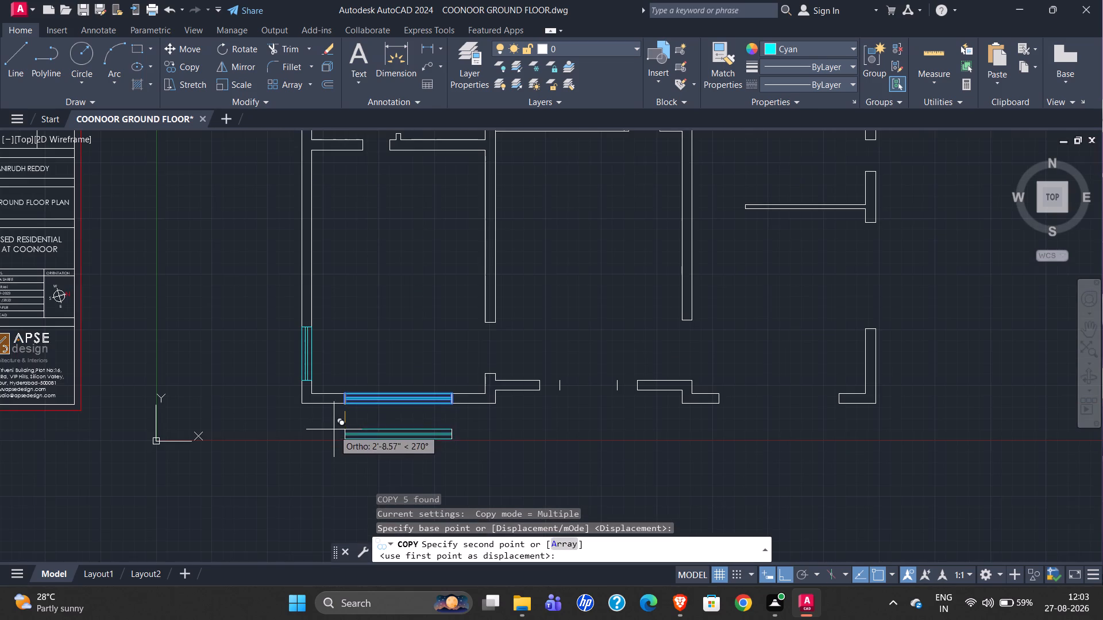
pyautogui.scroll(-2, 341, 412)
pyautogui.scroll(4, 381, 260)
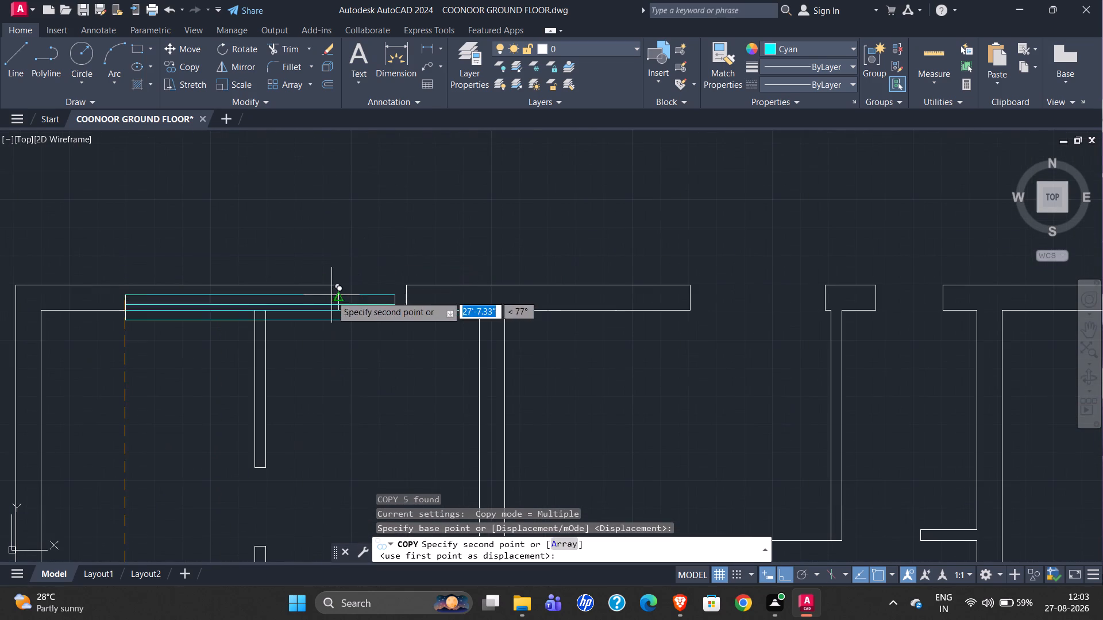
pyautogui.click(340, 284)
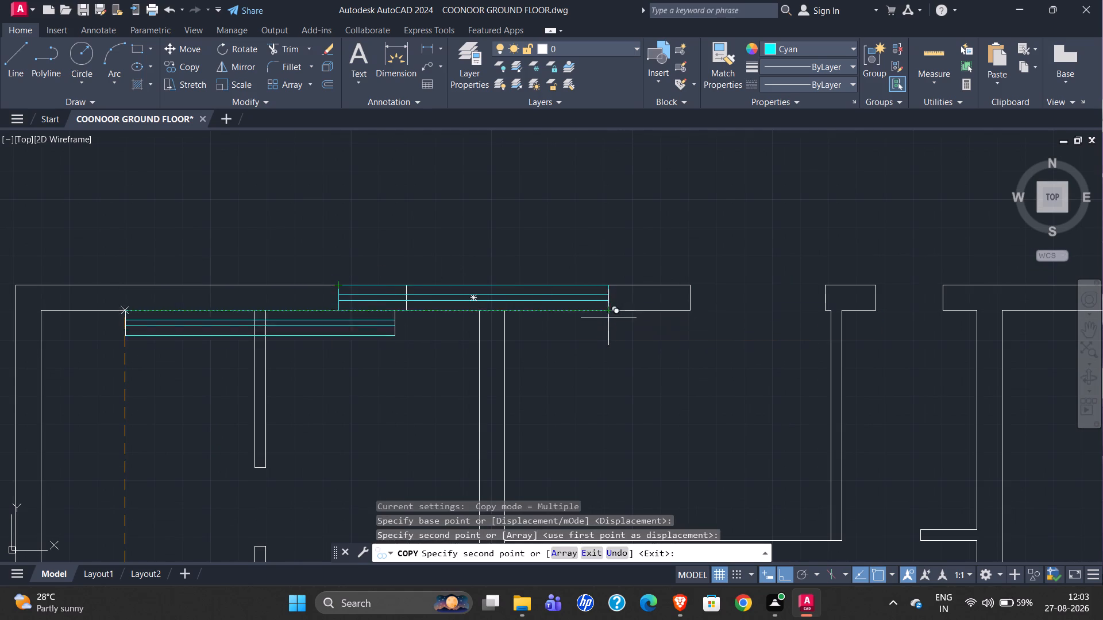
pyautogui.press('Escape')
pyautogui.scroll(2, 608, 296)
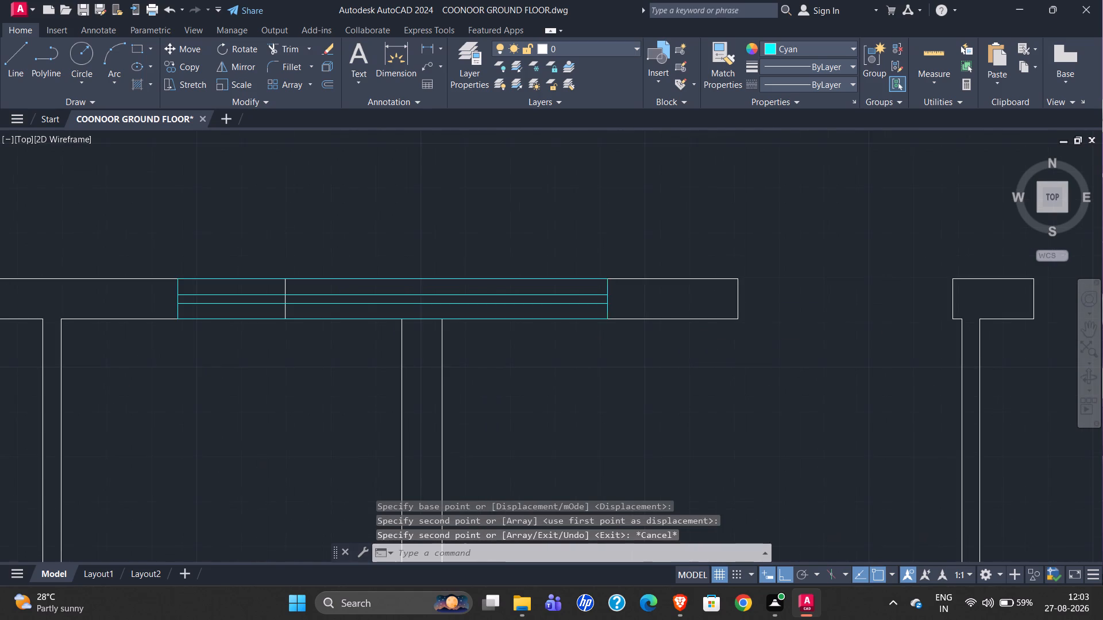
# Stretch the east side of the copied rear window outline 6' west to the opening's east jamb.
pyautogui.click(607, 301)
pyautogui.click(608, 301)
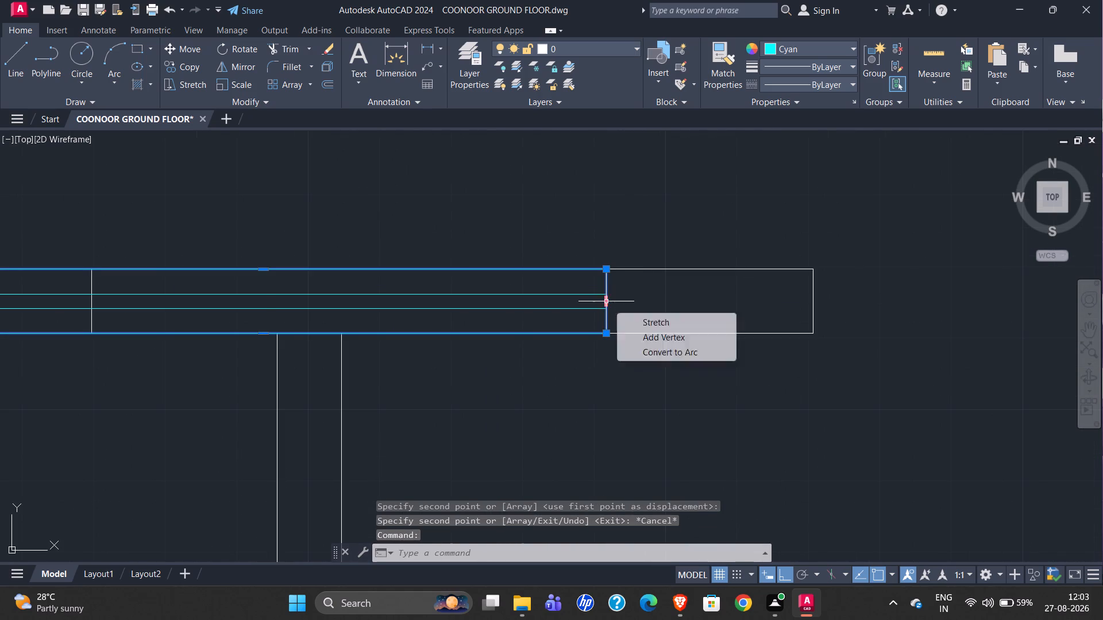
pyautogui.click(90, 298)
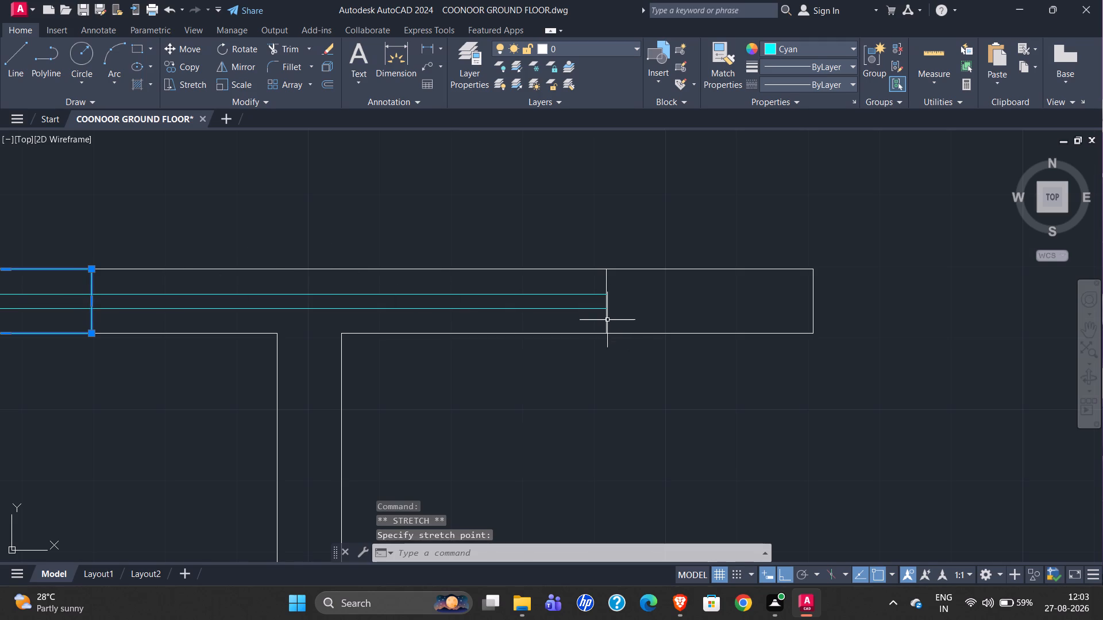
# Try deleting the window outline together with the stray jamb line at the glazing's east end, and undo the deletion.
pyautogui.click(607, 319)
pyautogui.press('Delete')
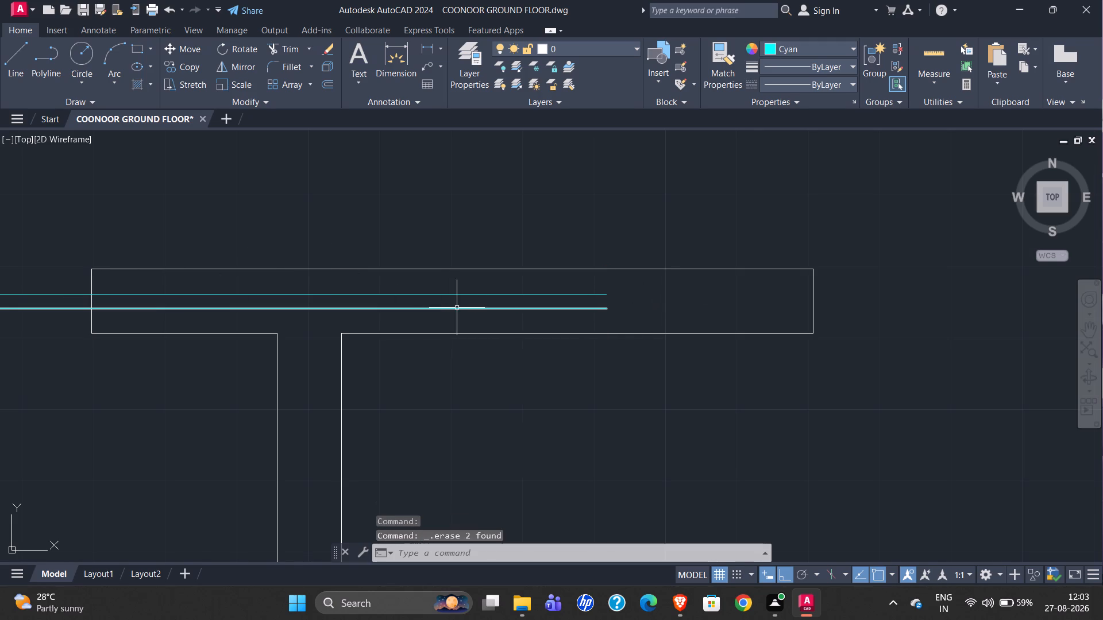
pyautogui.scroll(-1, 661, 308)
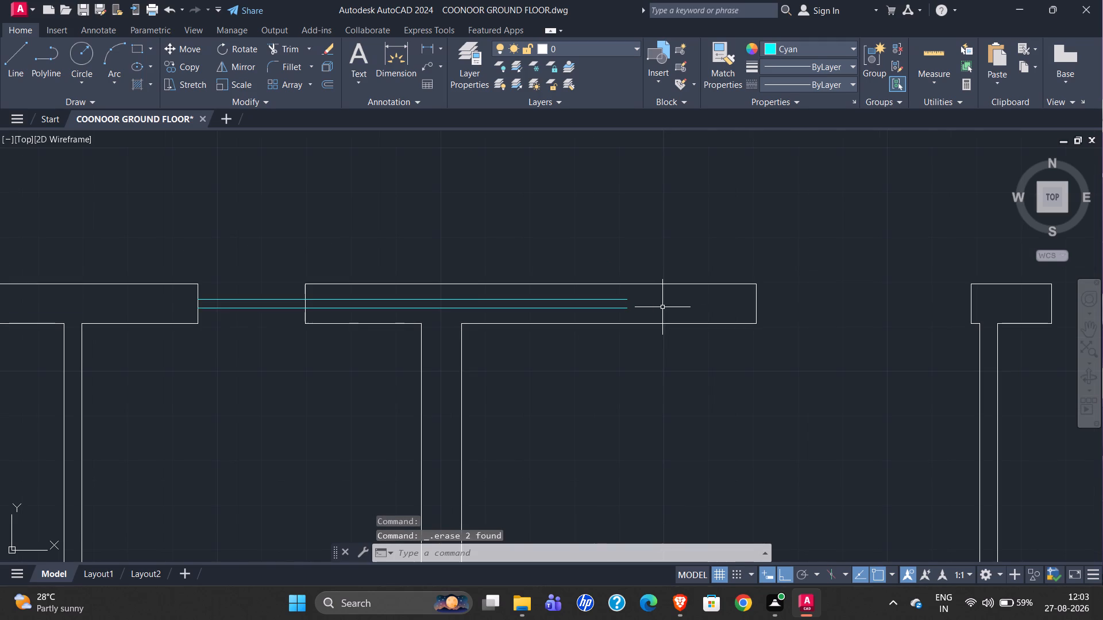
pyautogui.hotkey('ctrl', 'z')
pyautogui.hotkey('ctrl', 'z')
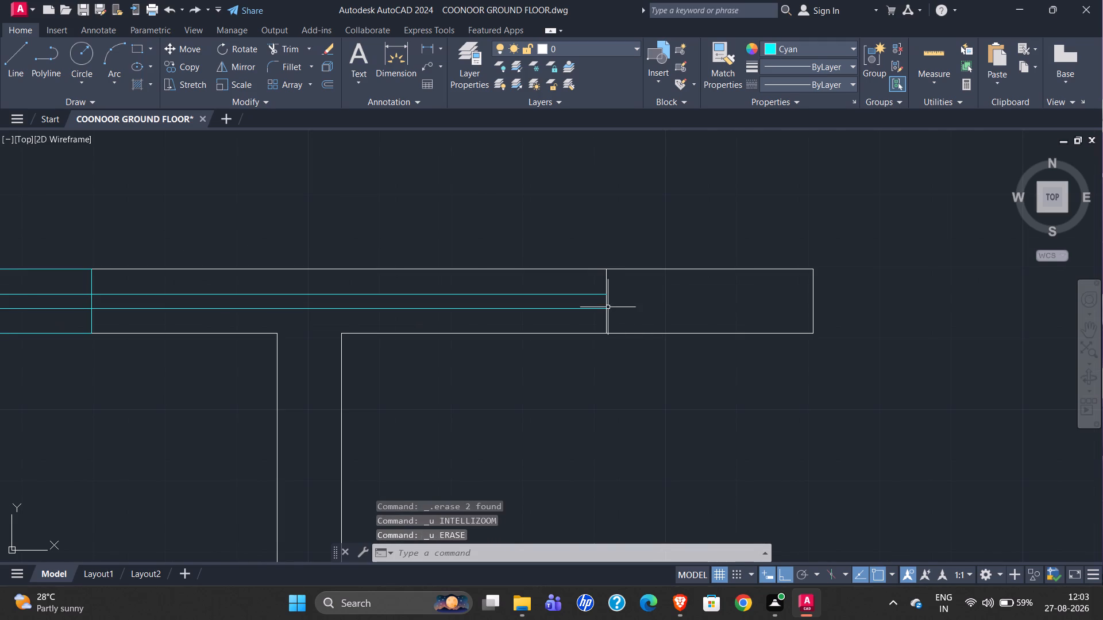
# Delete only the stray copied jamb line at the east end of the overlong glazing lines.
pyautogui.scroll(-2, 625, 304)
pyautogui.scroll(2, 623, 304)
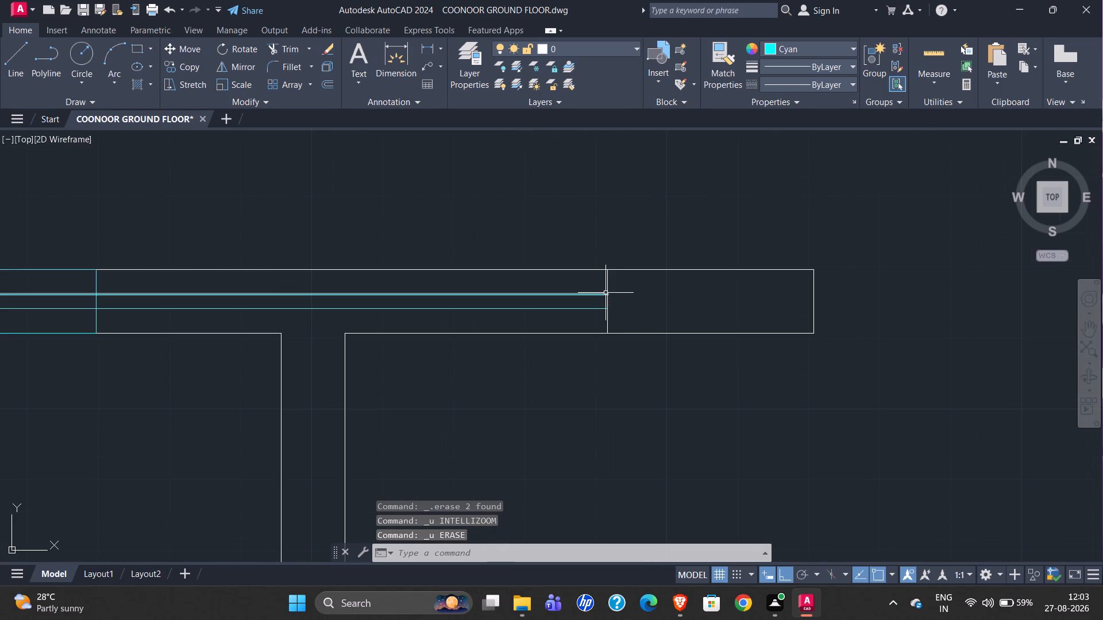
pyautogui.click(608, 285)
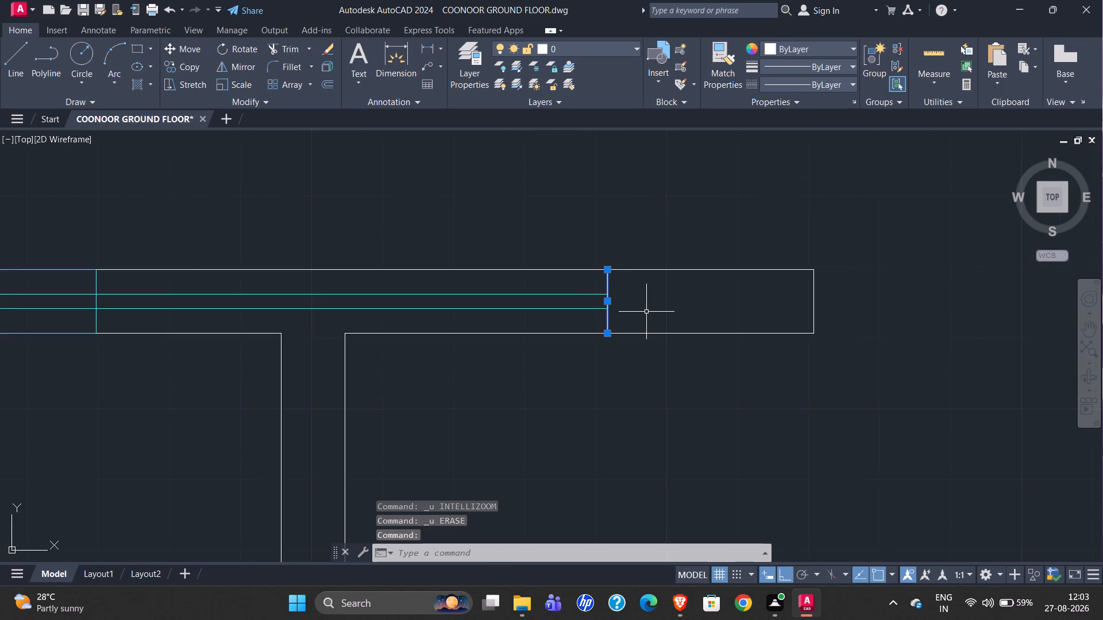
pyautogui.press('Delete')
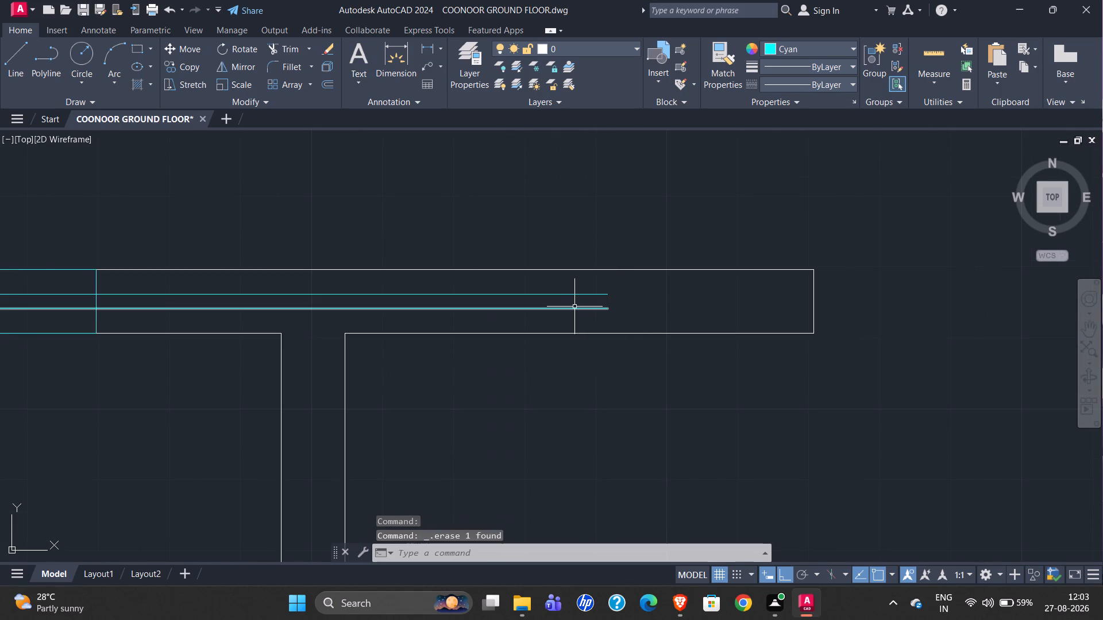
# Trim the rear window's two glazing lines back to the opening's east jamb.
pyautogui.write('TR')
pyautogui.press('Return')
pyautogui.moveTo(518, 317); pyautogui.dragTo(518, 312)
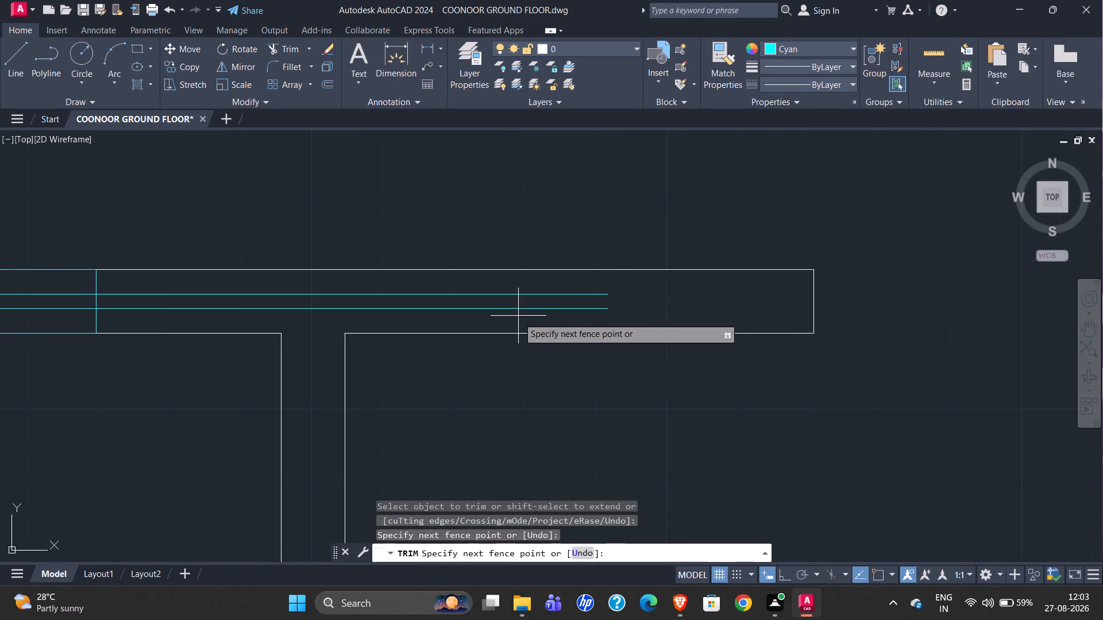
pyautogui.moveTo(518, 312); pyautogui.dragTo(518, 295)
pyautogui.click(518, 295)
pyautogui.scroll(-2, 751, 265)
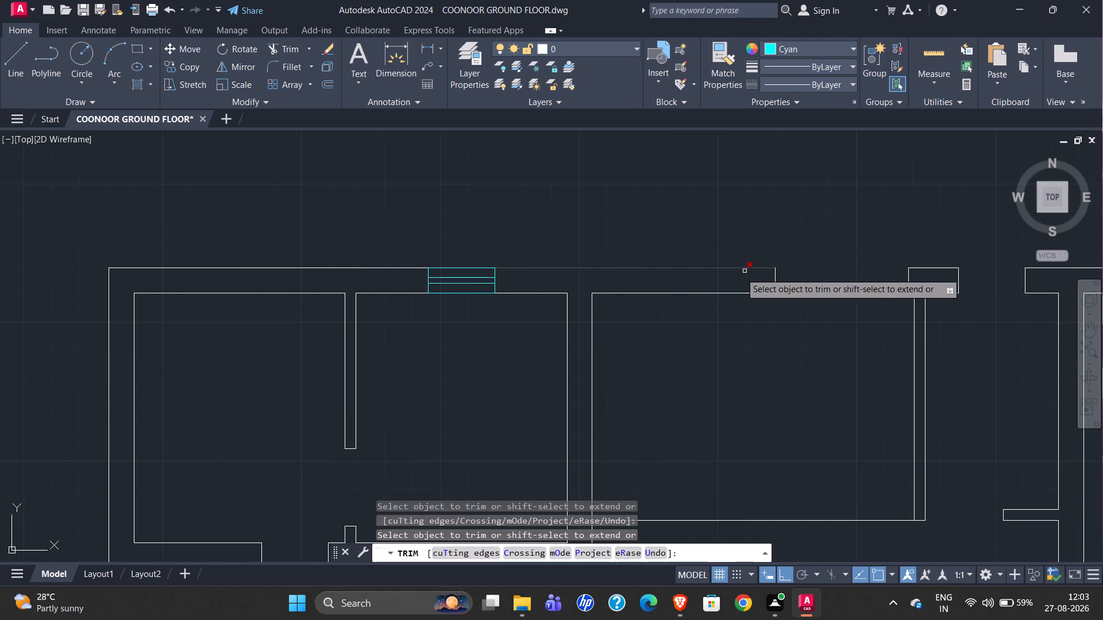
pyautogui.scroll(2, 487, 245)
pyautogui.press('Escape')
# Copy the whole rear window from its northwest corner to the outer west jamb corners of the other three rear wall openings.
pyautogui.scroll(-2, 346, 227)
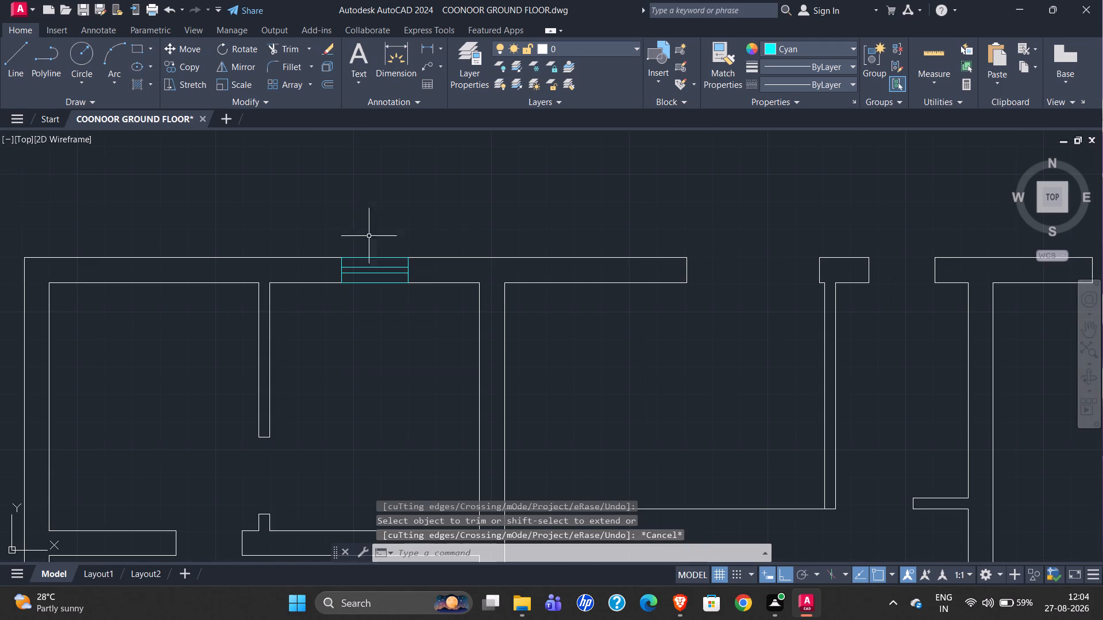
pyautogui.scroll(-2, 374, 246)
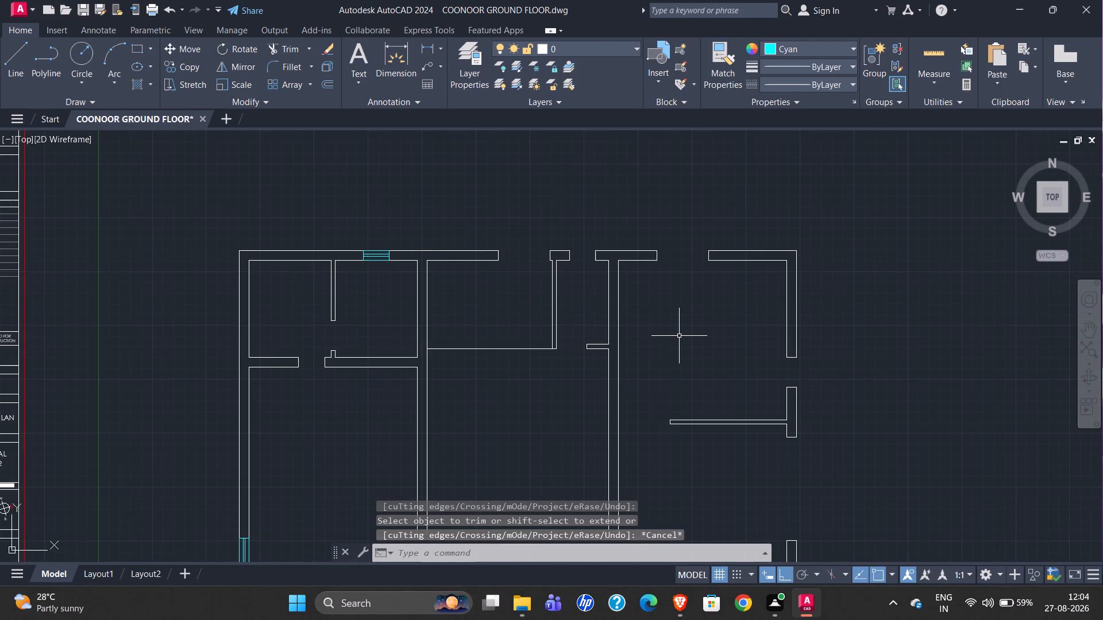
pyautogui.scroll(2, 364, 268)
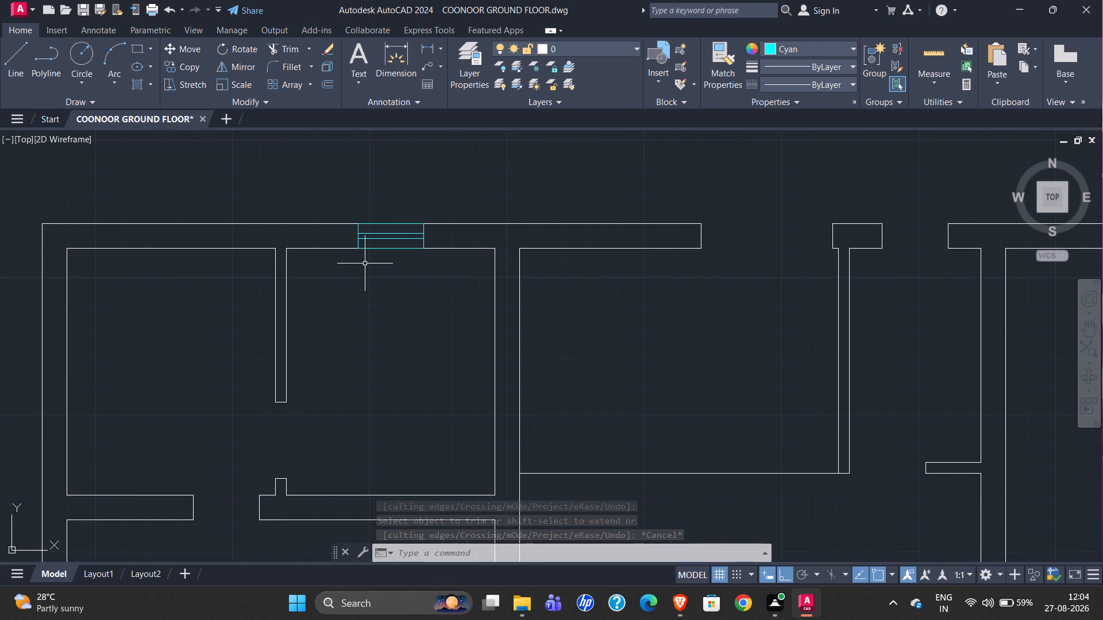
pyautogui.scroll(-1, 384, 235)
pyautogui.scroll(3, 339, 219)
pyautogui.moveTo(431, 220); pyautogui.dragTo(436, 231)
pyautogui.click(635, 376)
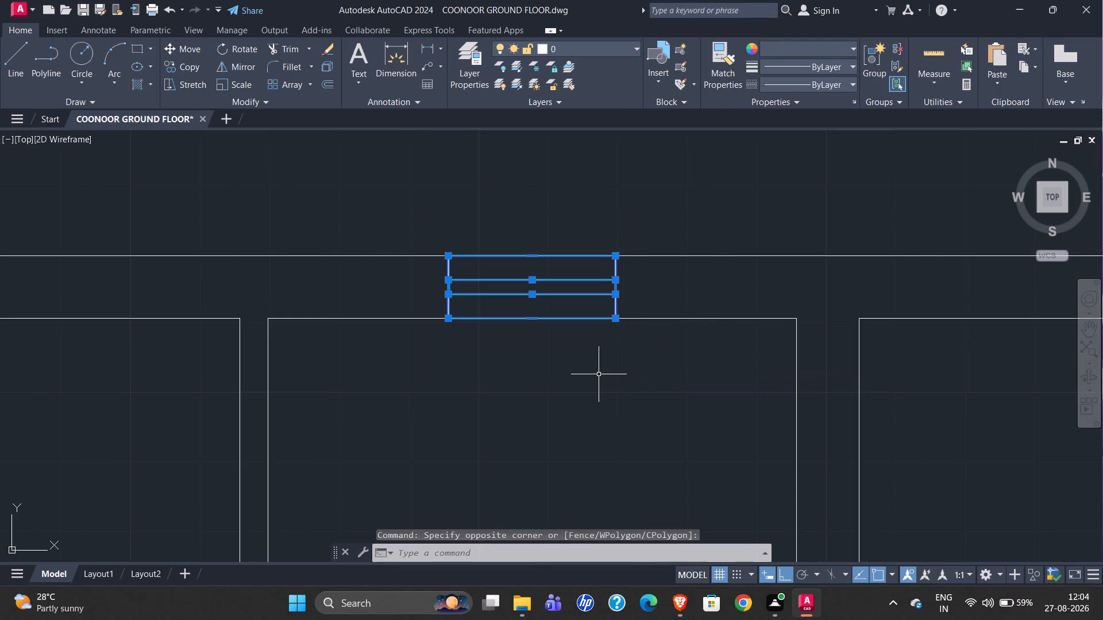
pyautogui.write('CO')
pyautogui.press('Return')
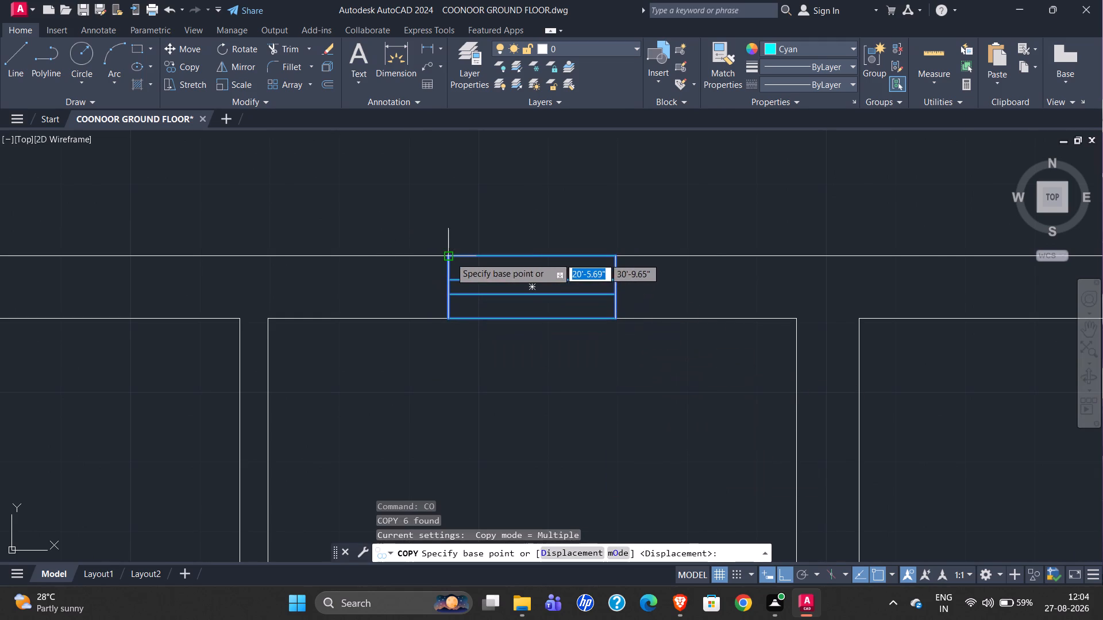
pyautogui.click(450, 257)
pyautogui.scroll(-2, 319, 280)
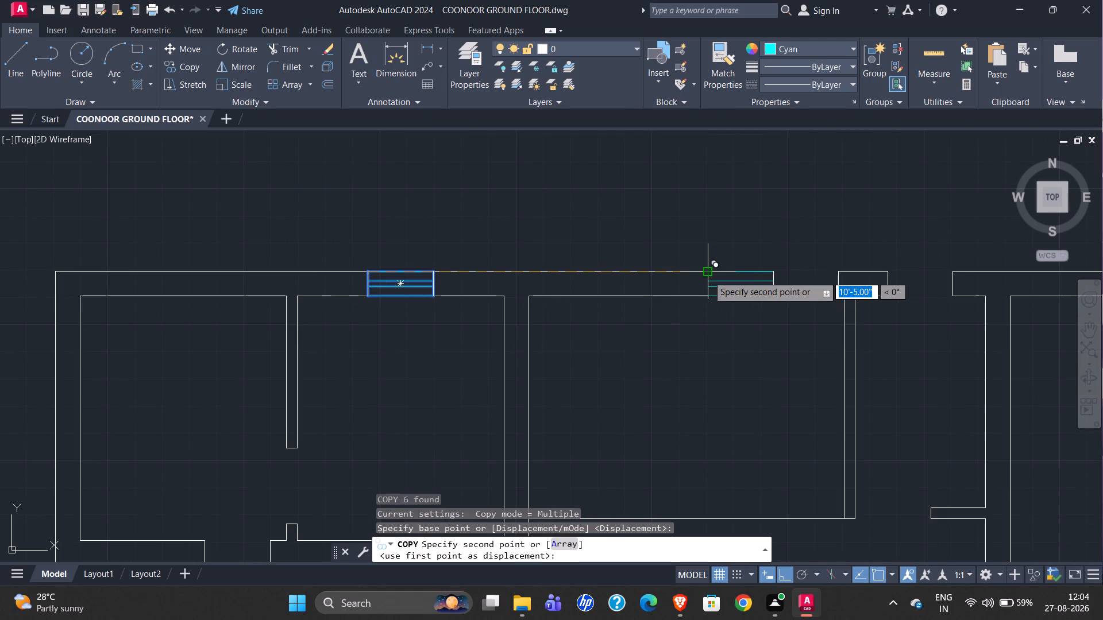
pyautogui.click(708, 276)
pyautogui.scroll(-1, 438, 313)
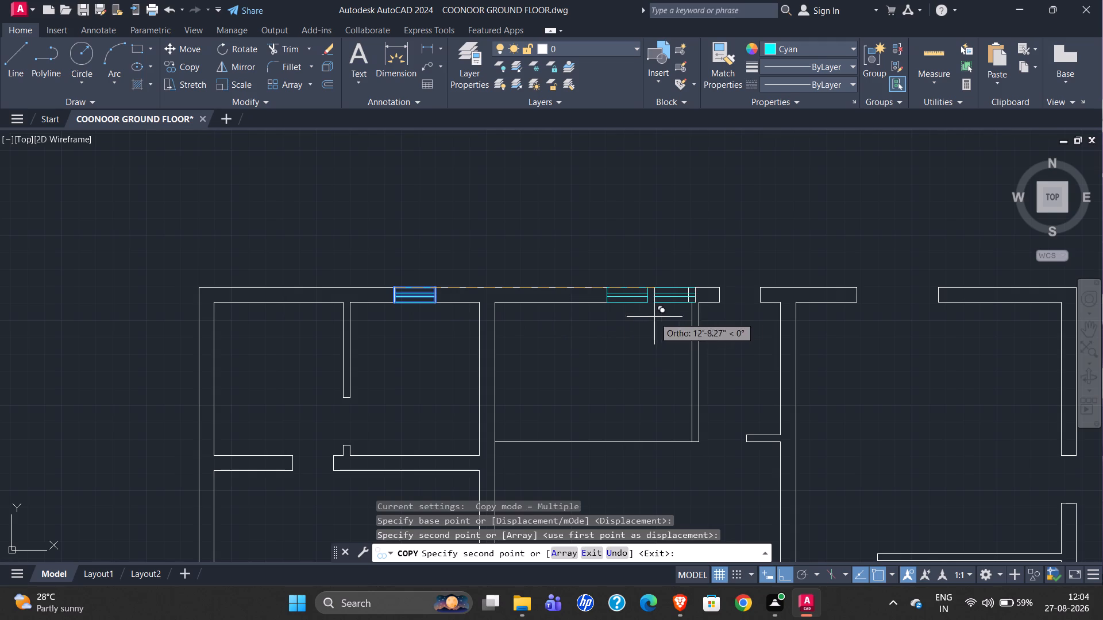
pyautogui.click(718, 289)
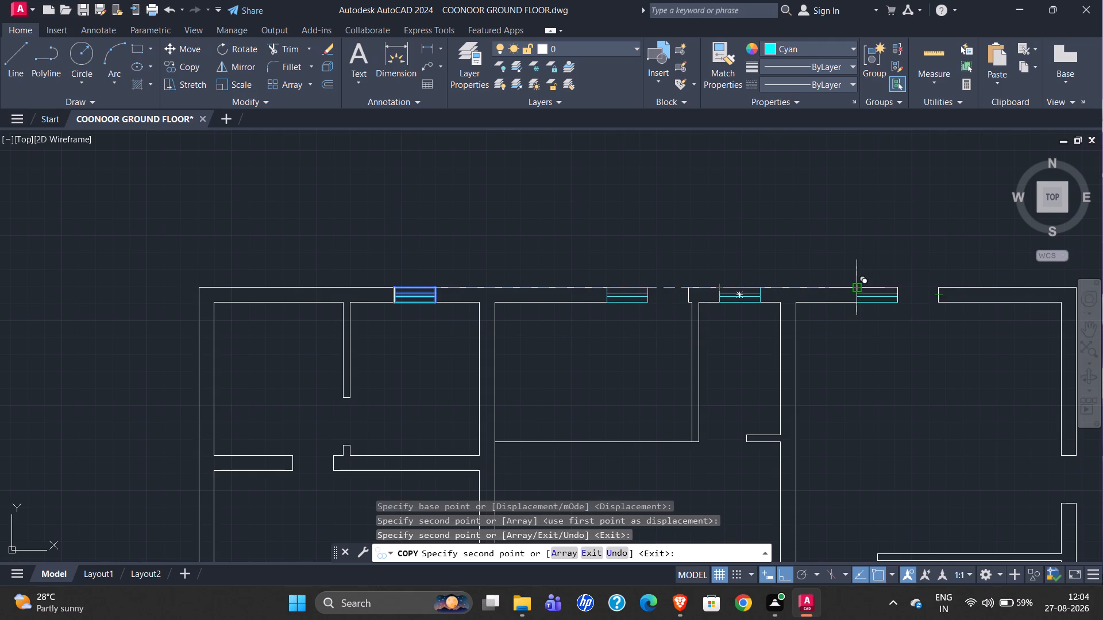
pyautogui.click(859, 287)
# Examine the rear wall windows above the stairs, toilet and kitchen in the original plan.
pyautogui.scroll(-1, 737, 299)
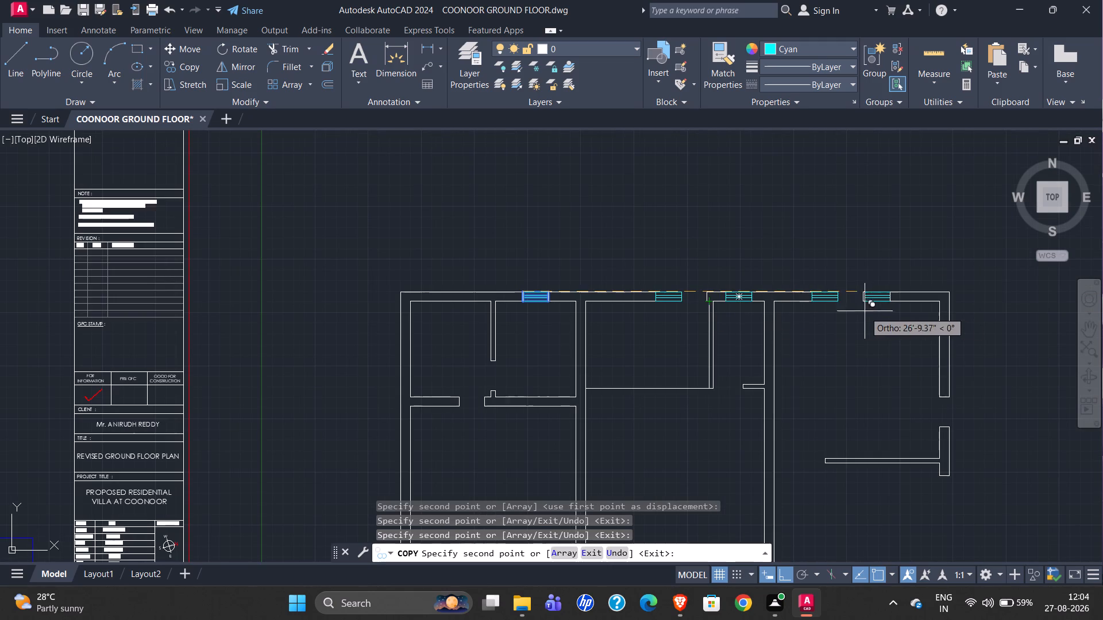
pyautogui.scroll(-1, 703, 231)
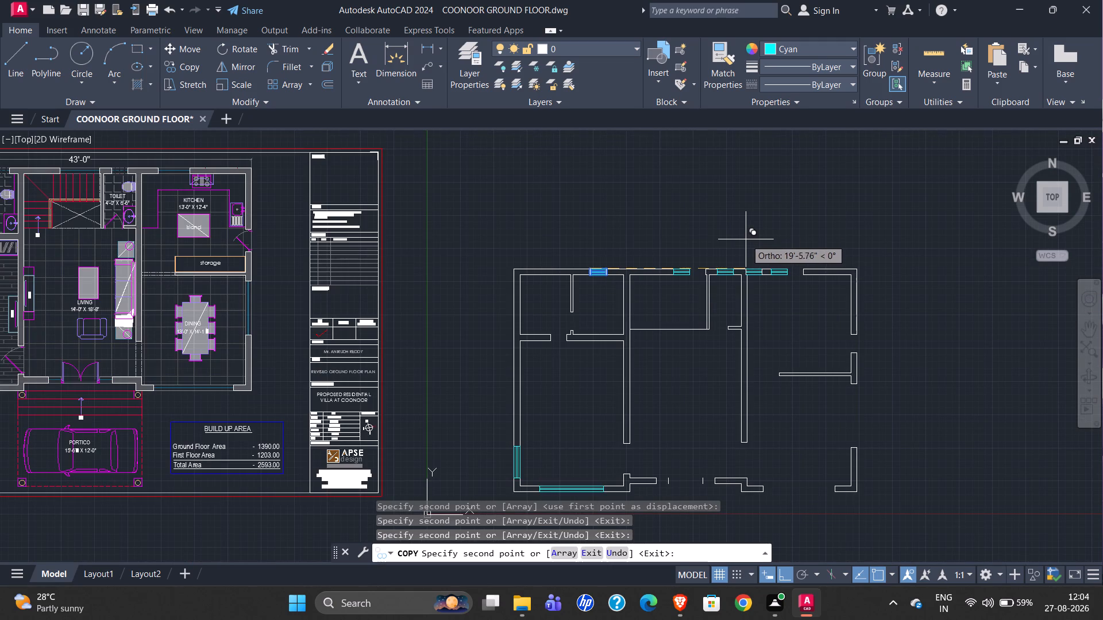
pyautogui.scroll(-1, 746, 239)
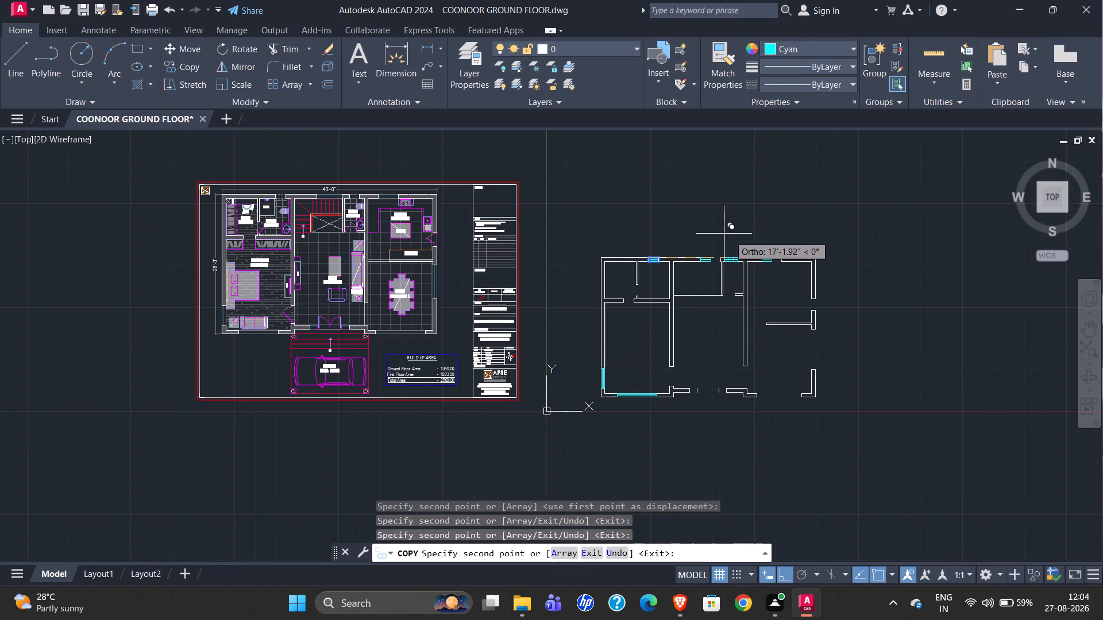
pyautogui.scroll(4, 349, 192)
pyautogui.scroll(-2, 545, 210)
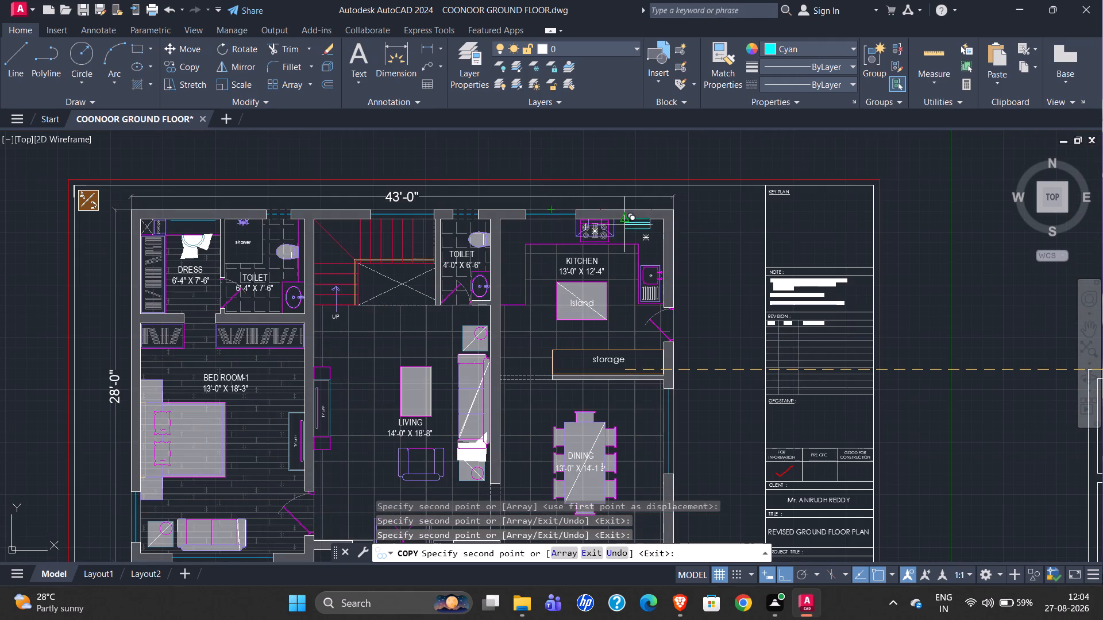
pyautogui.scroll(-1, 697, 258)
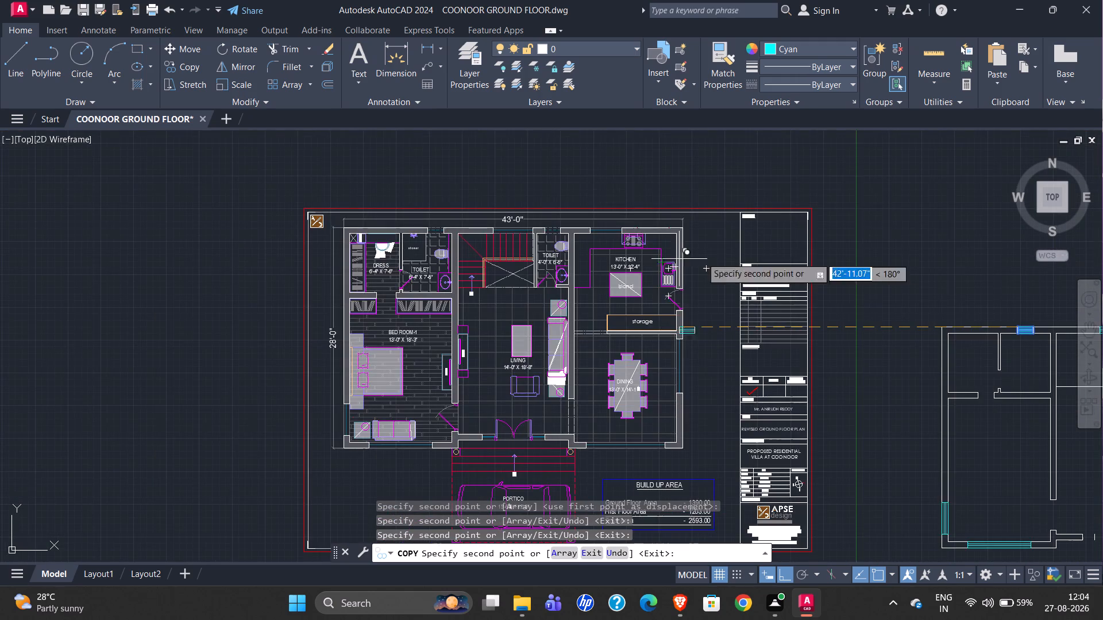
pyautogui.scroll(1, 471, 239)
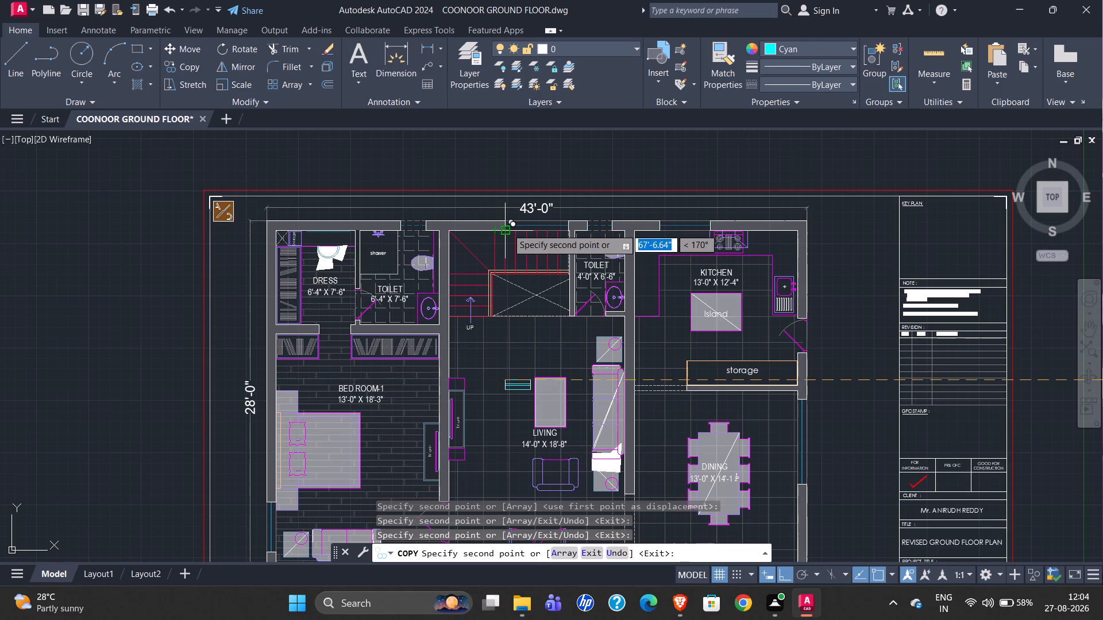
pyautogui.scroll(3, 700, 234)
pyautogui.scroll(-2, 317, 255)
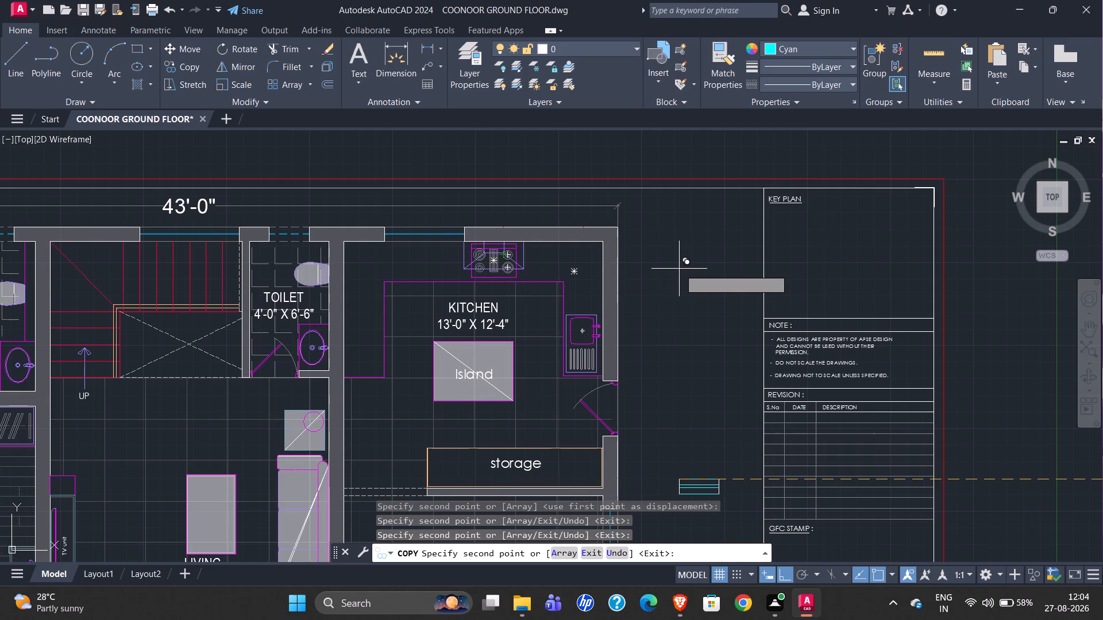
pyautogui.scroll(-2, 566, 222)
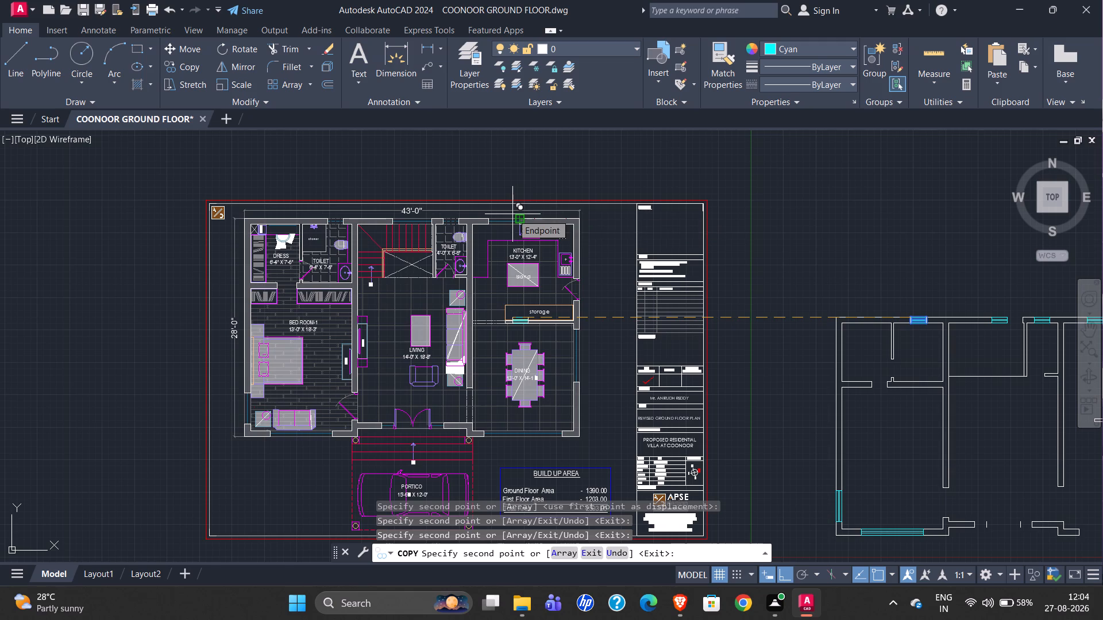
# With Ortho off, continue copying the window to the northwest corners of the two entrance side openings and the front dining opening.
pyautogui.scroll(-2, 505, 212)
pyautogui.scroll(4, 736, 335)
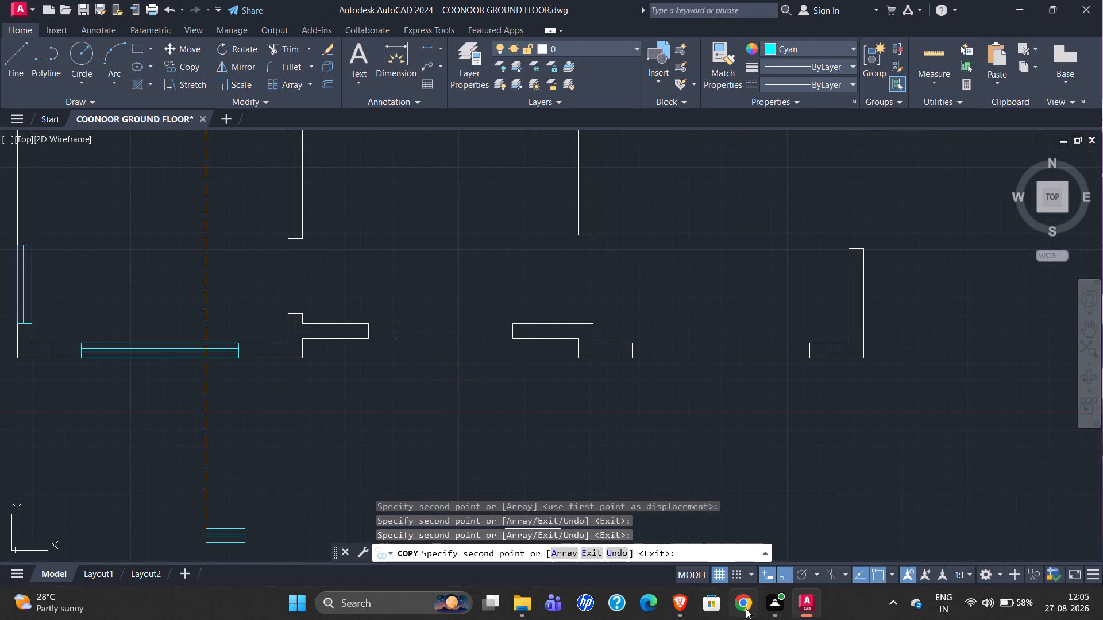
pyautogui.click(782, 575)
pyautogui.scroll(2, 372, 332)
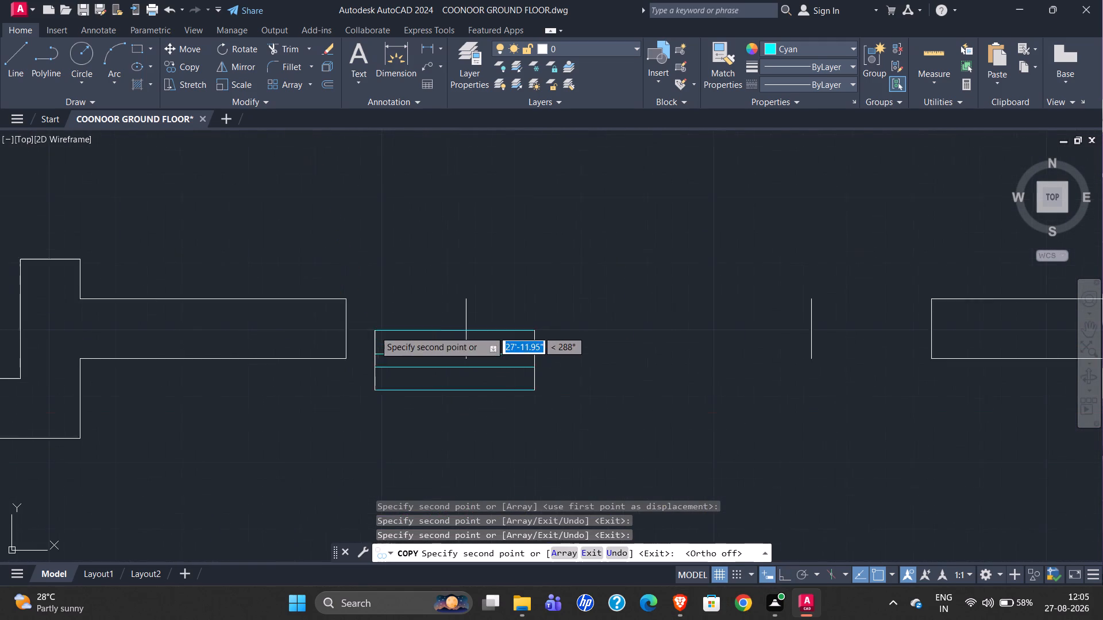
pyautogui.scroll(2, 375, 331)
pyautogui.click(329, 280)
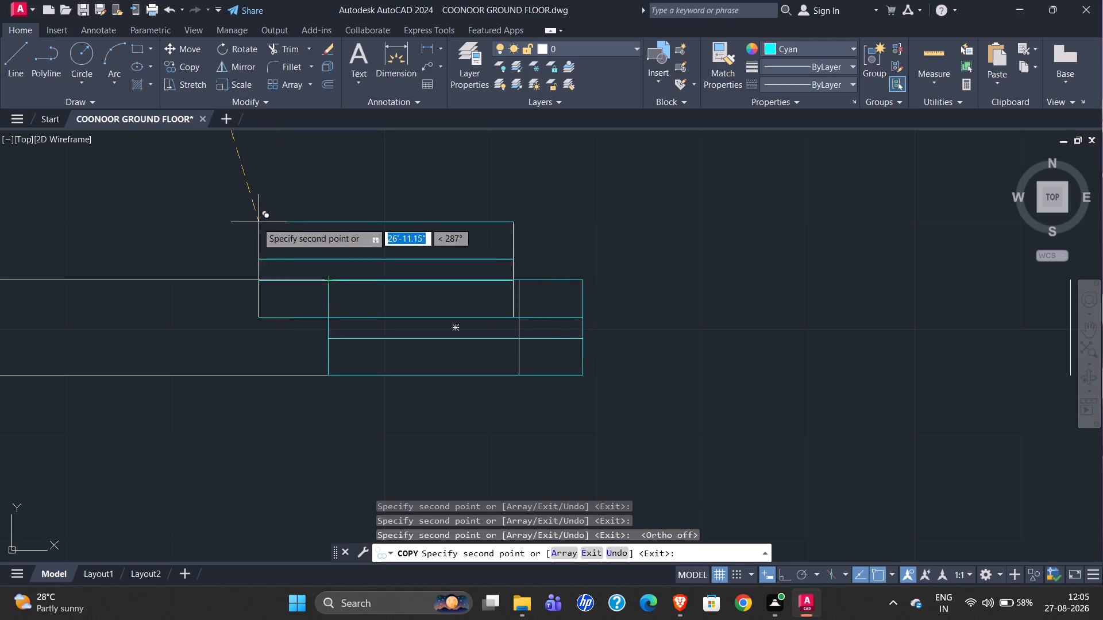
pyautogui.scroll(-2, 240, 224)
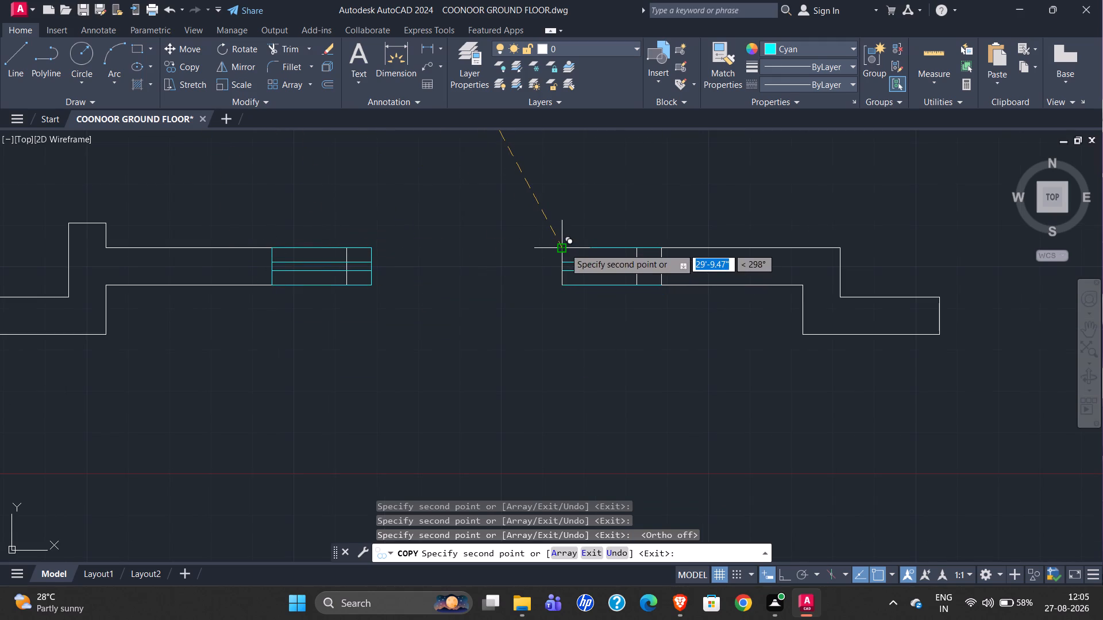
pyautogui.click(565, 248)
pyautogui.scroll(-2, 369, 286)
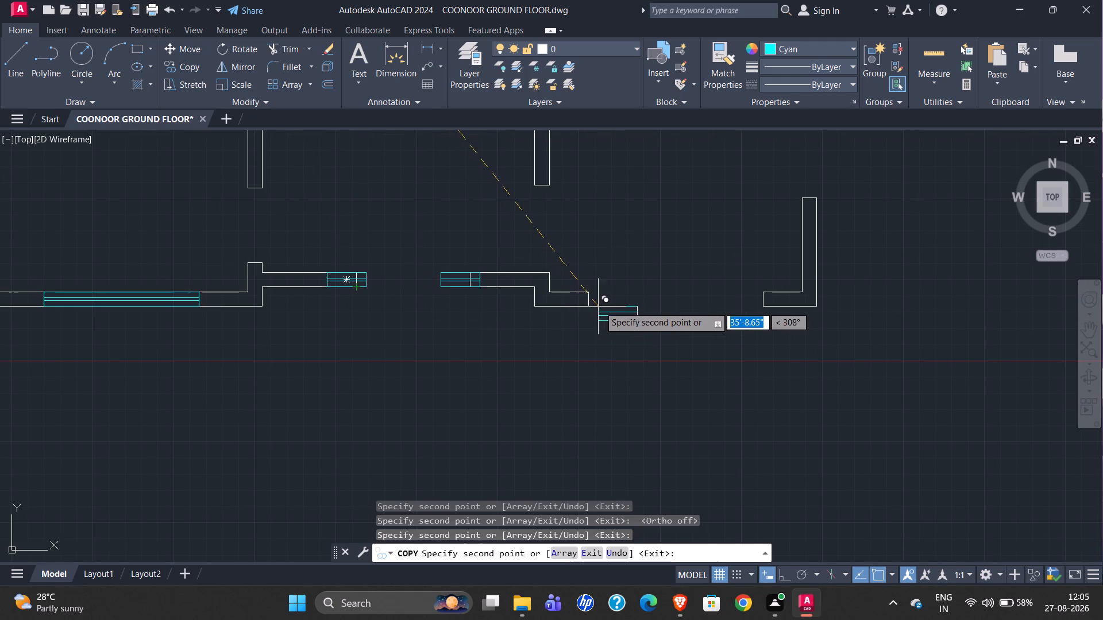
pyautogui.click(591, 291)
# Examine the kitchen and dining windows on the east and front walls in the original plan, ending the window copying.
pyautogui.scroll(-2, 472, 367)
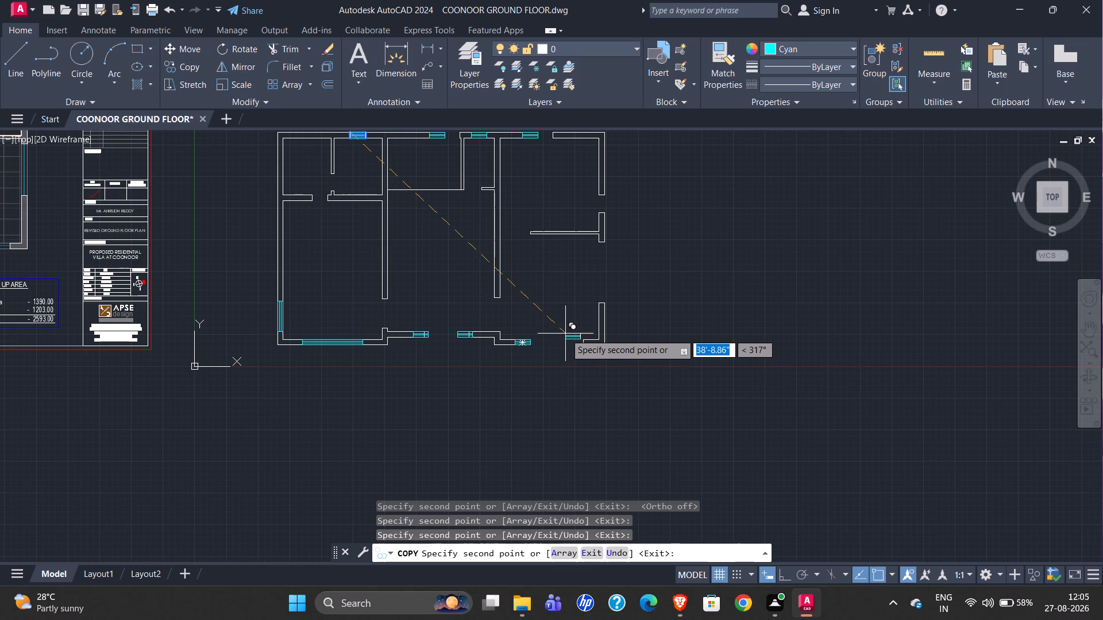
pyautogui.scroll(-2, 575, 334)
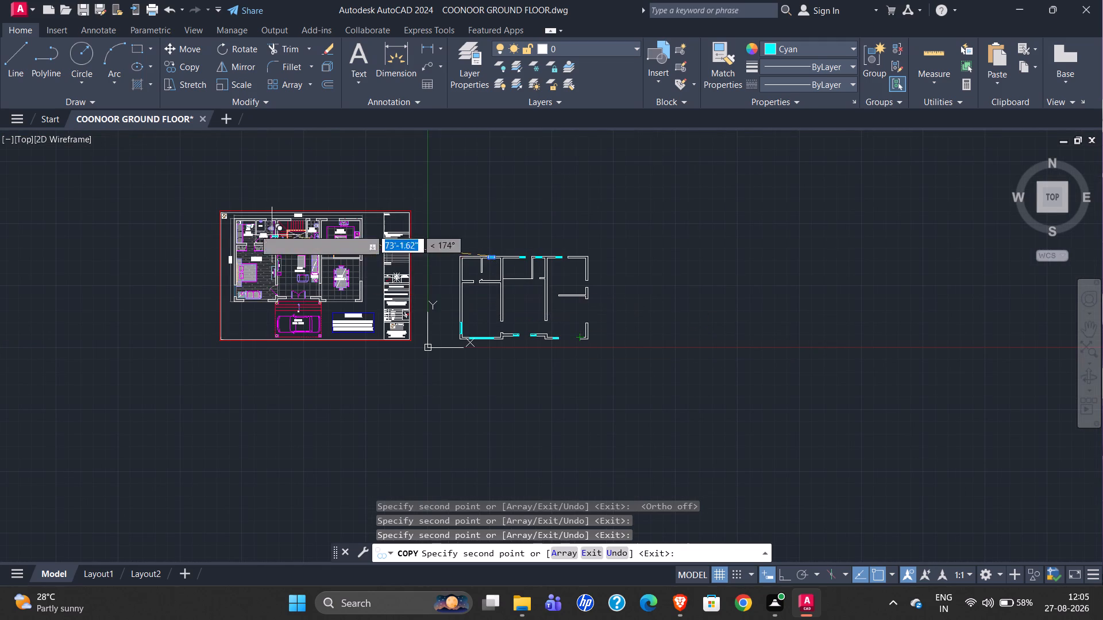
pyautogui.scroll(4, 197, 208)
pyautogui.scroll(-2, 288, 232)
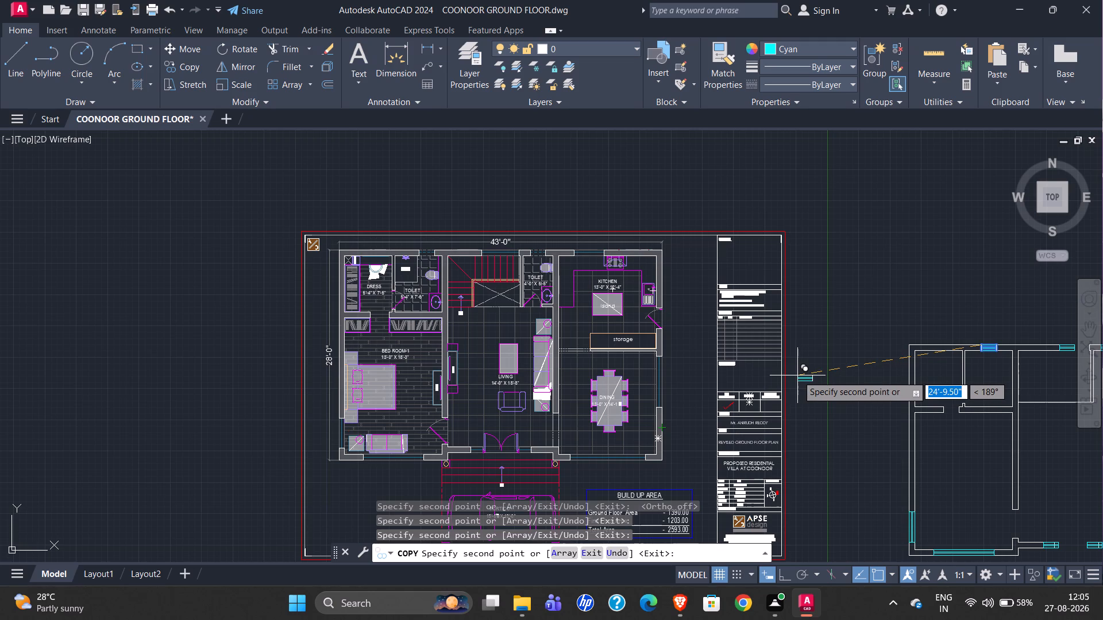
pyautogui.scroll(4, 623, 344)
pyautogui.scroll(-2, 448, 363)
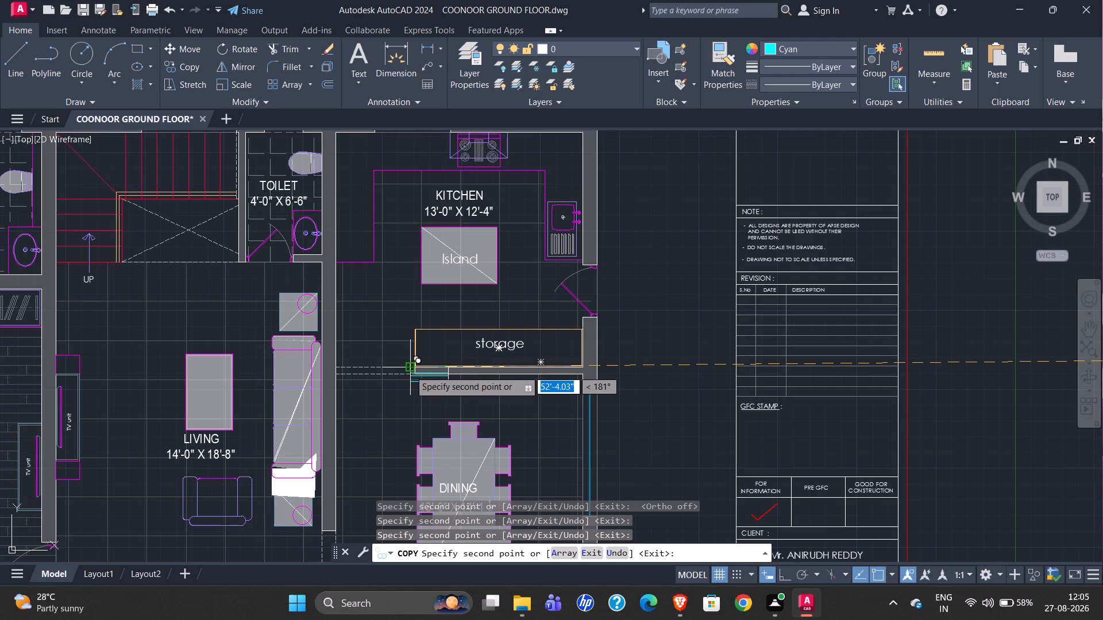
pyautogui.scroll(-1, 266, 334)
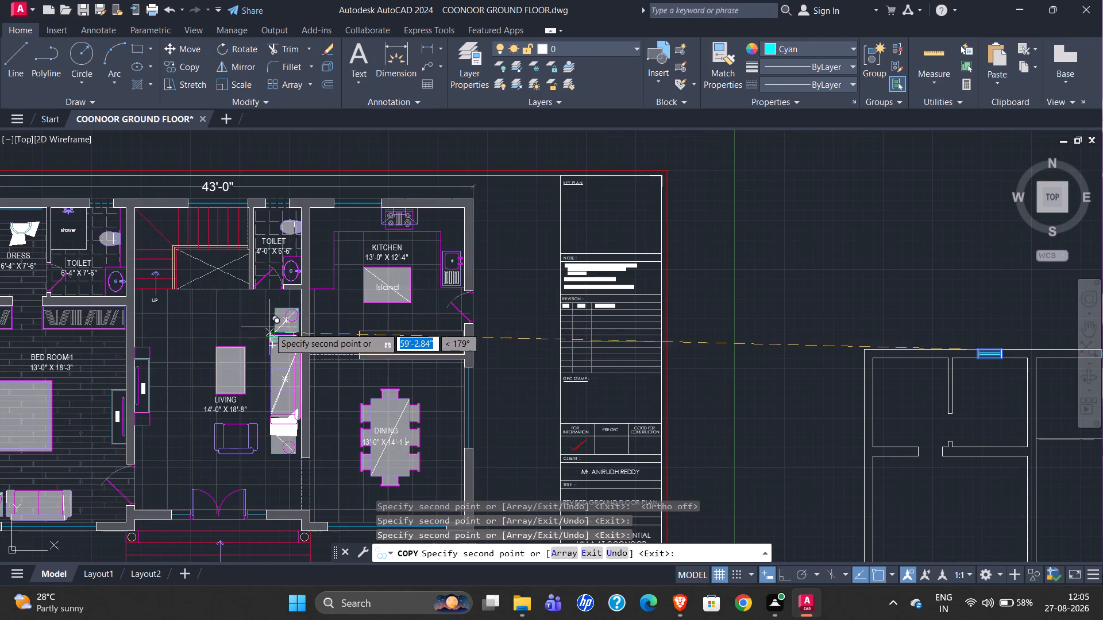
pyautogui.scroll(-2, 264, 264)
pyautogui.scroll(3, 657, 385)
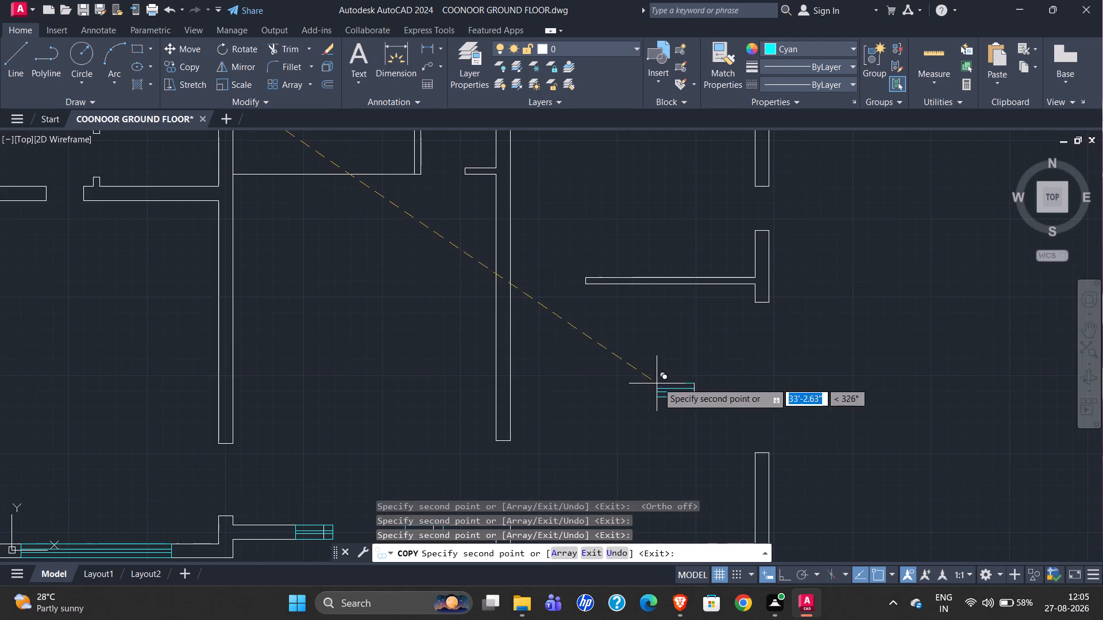
pyautogui.press('Escape')
# Copy the bedroom's west window from its southwest corner to the inner south jamb corner of the dining area's east wall opening.
pyautogui.scroll(-2, 660, 346)
pyautogui.scroll(-1, 872, 327)
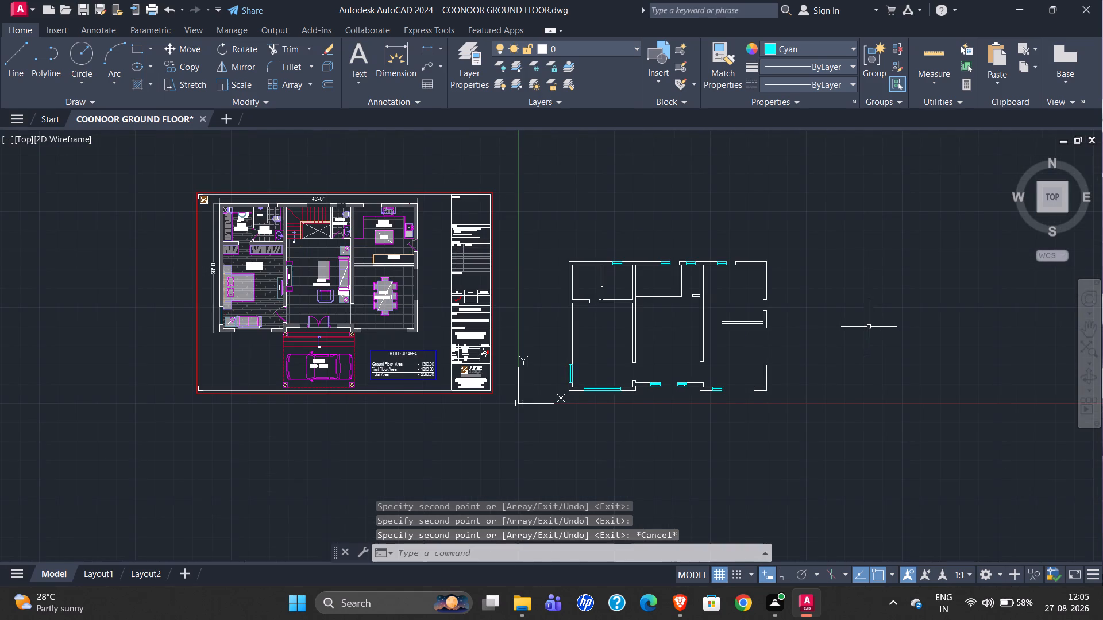
pyautogui.scroll(3, 618, 392)
pyautogui.click(394, 262)
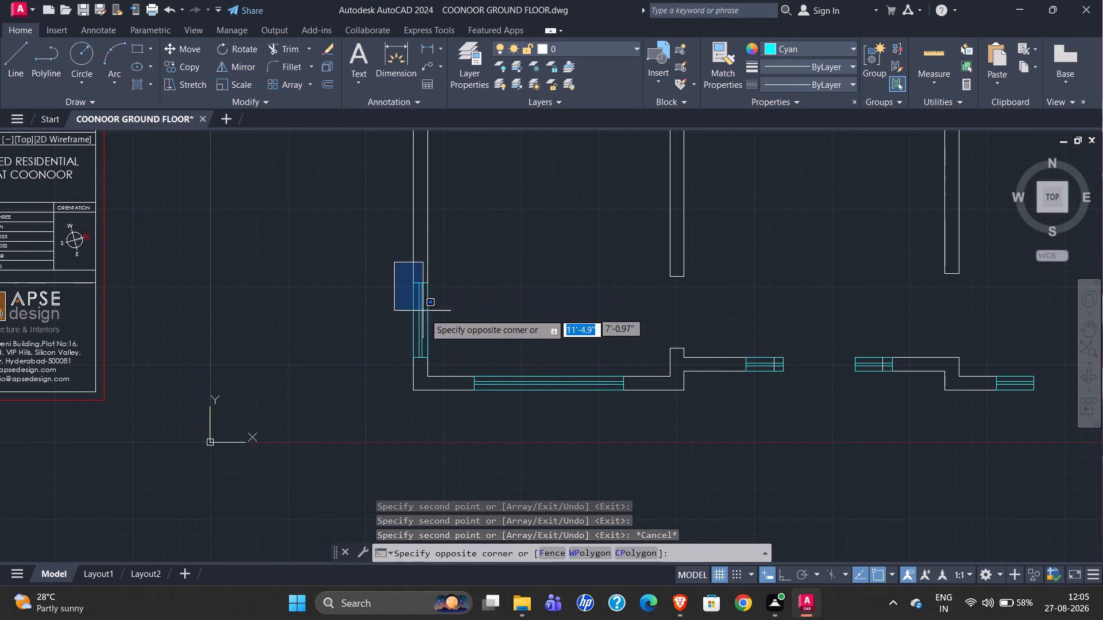
pyautogui.click(445, 370)
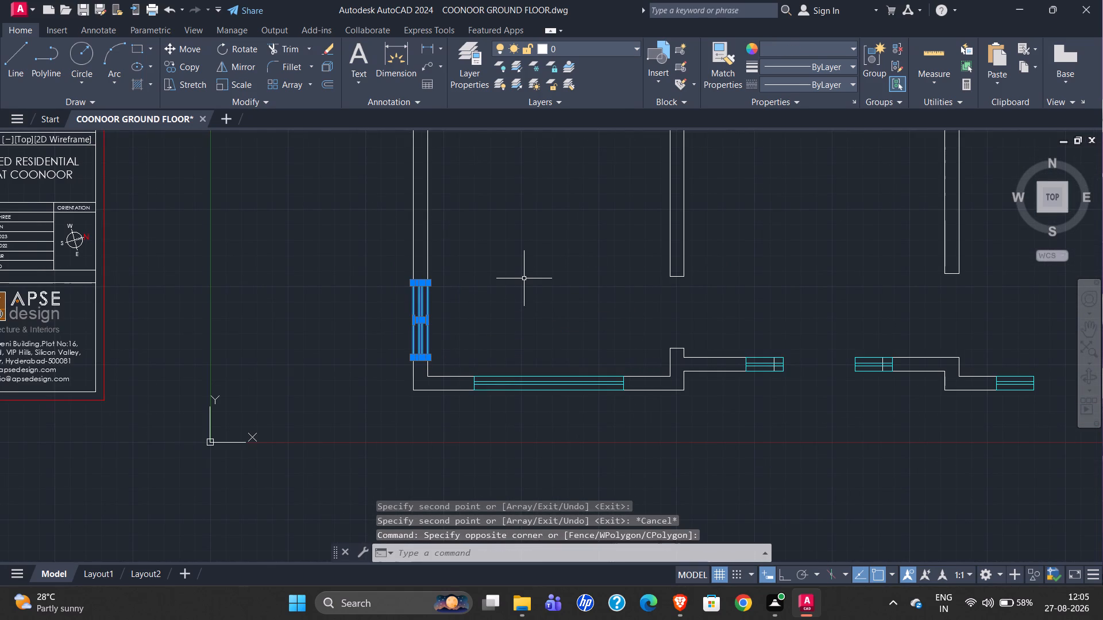
pyautogui.write('CP')
pyautogui.press('BackSpace')
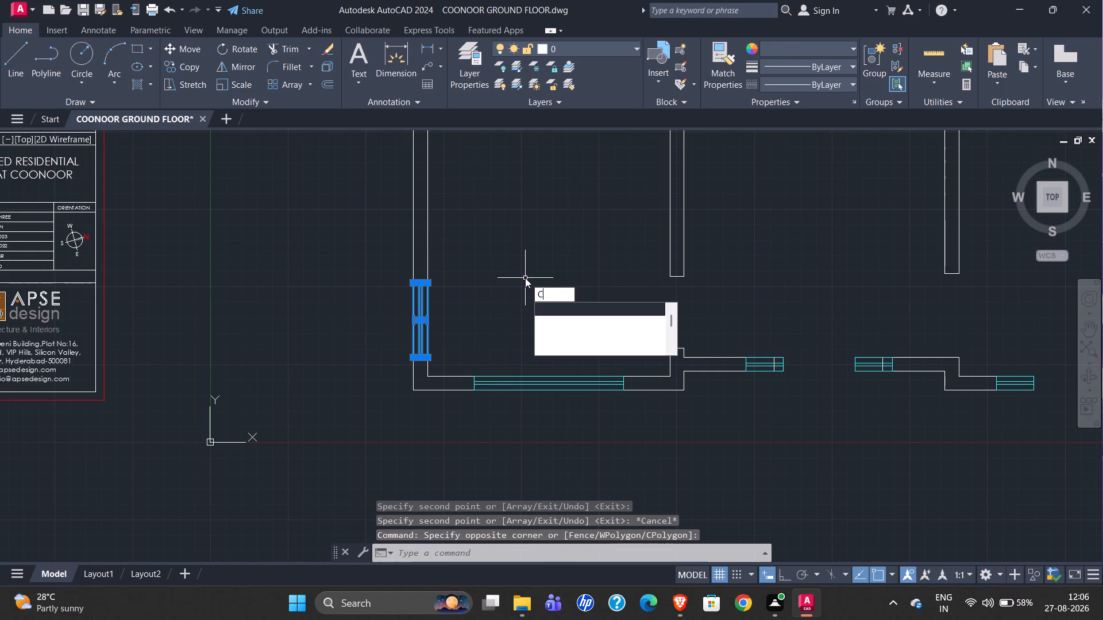
pyautogui.press('o')
pyautogui.press('Return')
pyautogui.scroll(3, 393, 373)
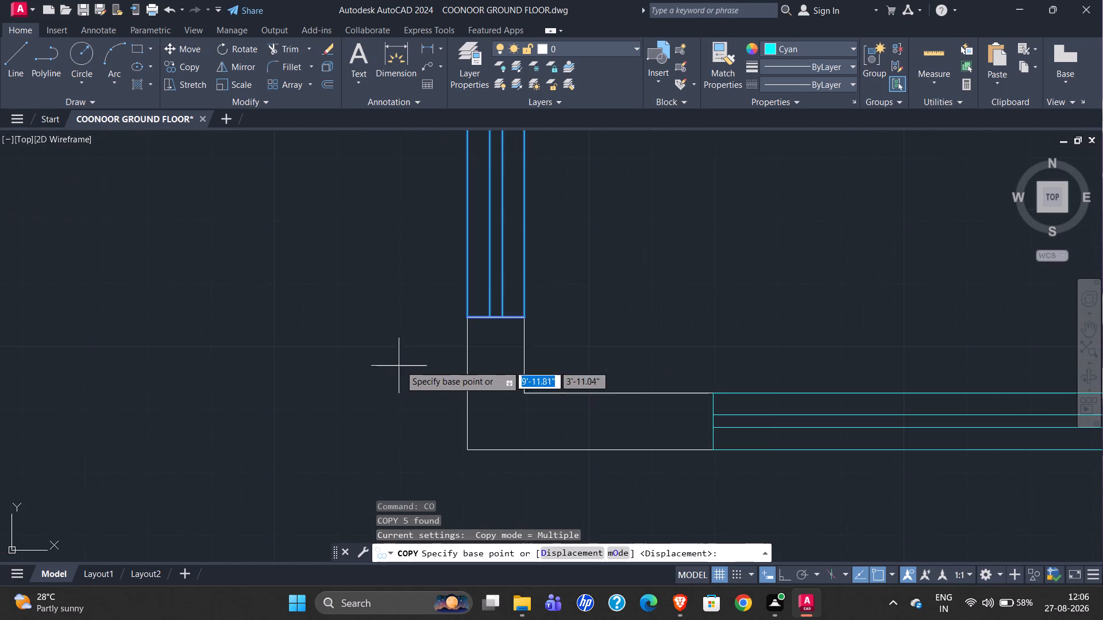
pyautogui.click(469, 316)
pyautogui.scroll(-4, 331, 366)
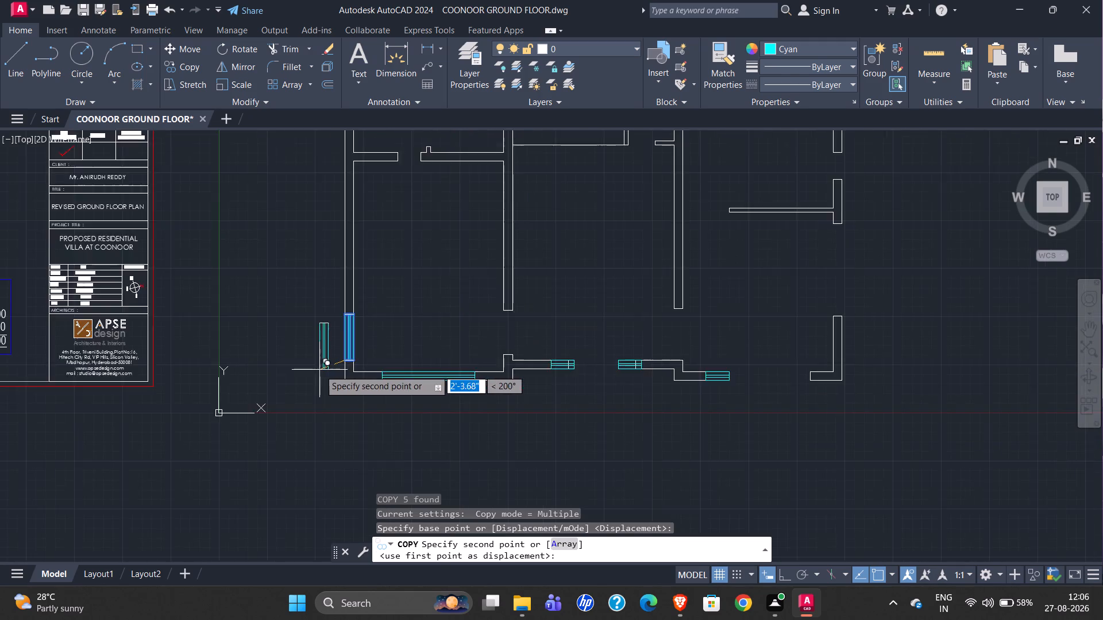
pyautogui.scroll(-2, 319, 370)
pyautogui.scroll(5, 520, 340)
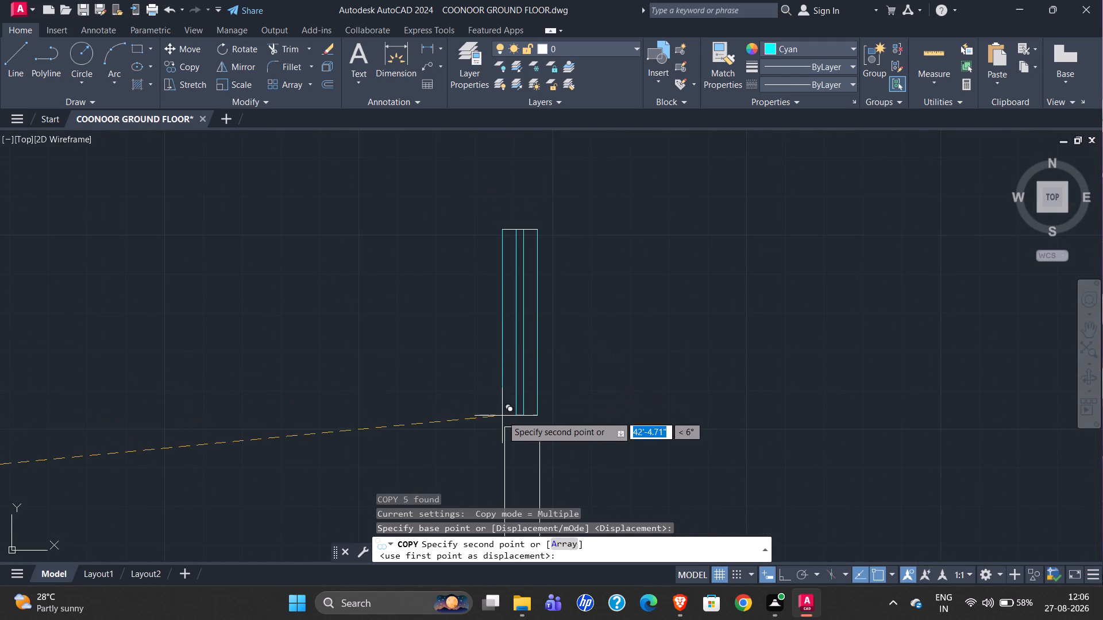
pyautogui.click(507, 428)
pyautogui.press('Escape')
# Stretch the frame of the rear window above the stairs to the opening's east jamb and erase the leftover white end line.
pyautogui.scroll(-2, 557, 343)
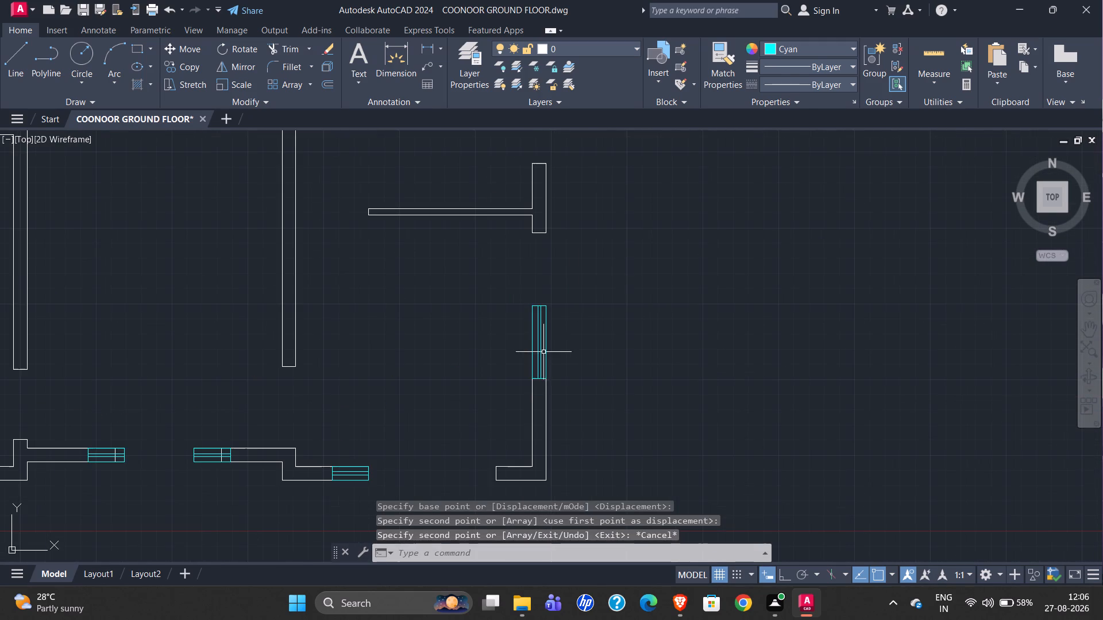
pyautogui.scroll(-1, 539, 354)
pyautogui.scroll(4, 260, 455)
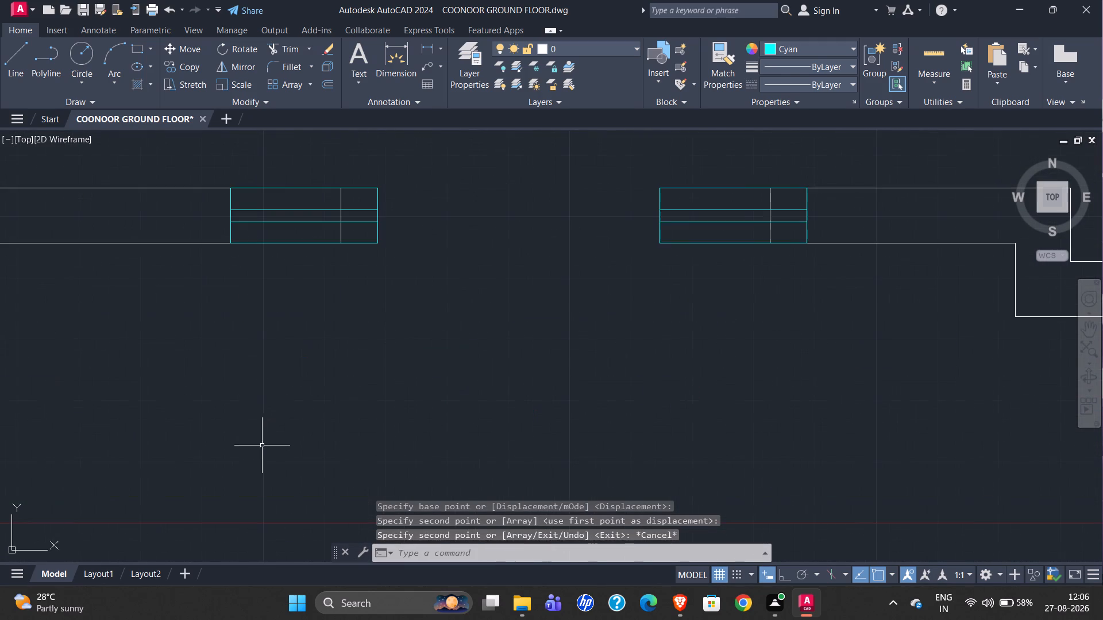
pyautogui.scroll(-2, 292, 369)
pyautogui.scroll(-2, 394, 415)
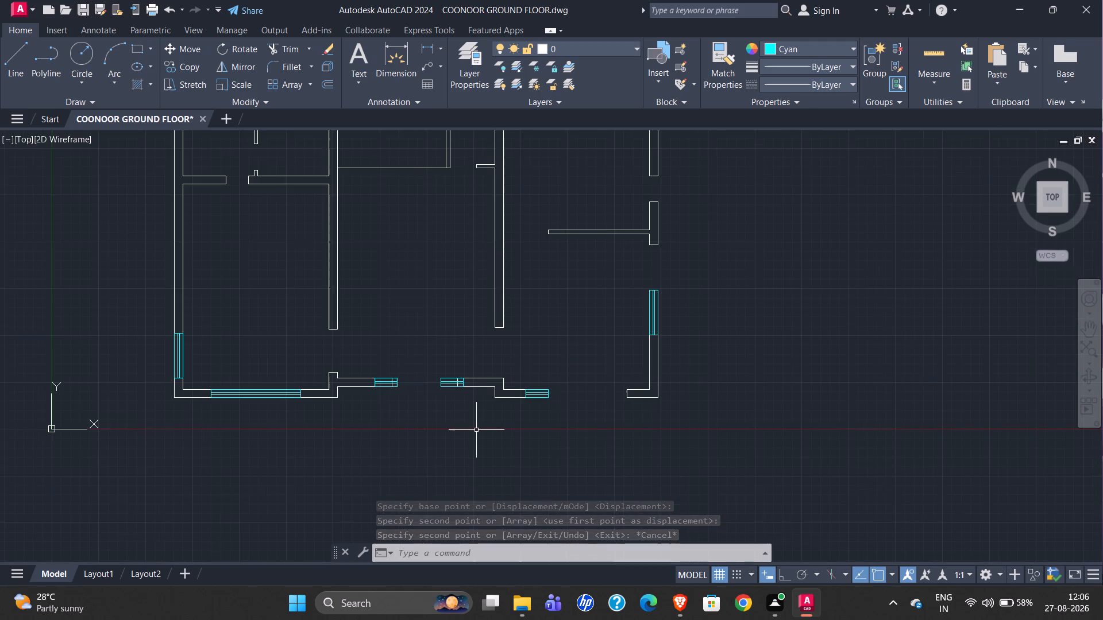
pyautogui.scroll(-2, 327, 473)
pyautogui.scroll(4, 249, 288)
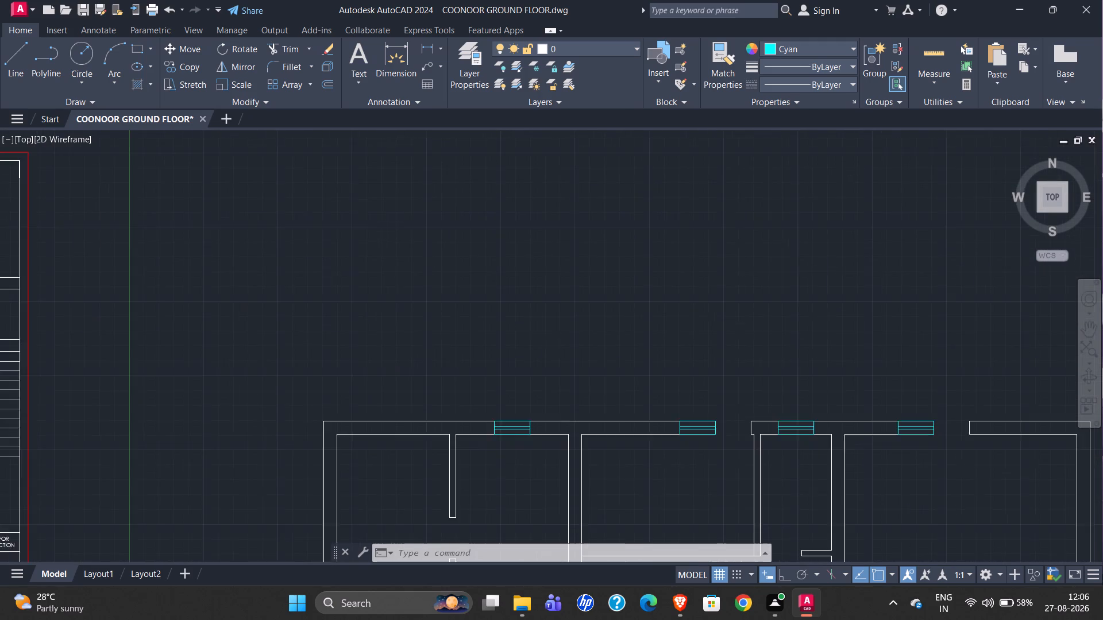
pyautogui.scroll(-2, 265, 275)
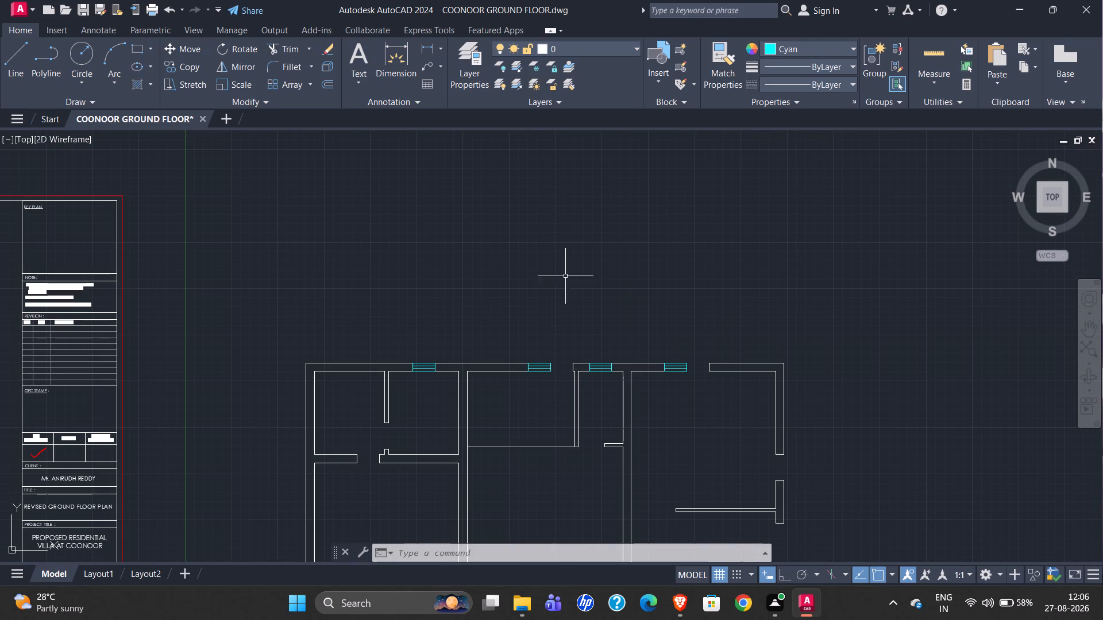
pyautogui.scroll(-1, 506, 274)
pyautogui.scroll(4, 523, 333)
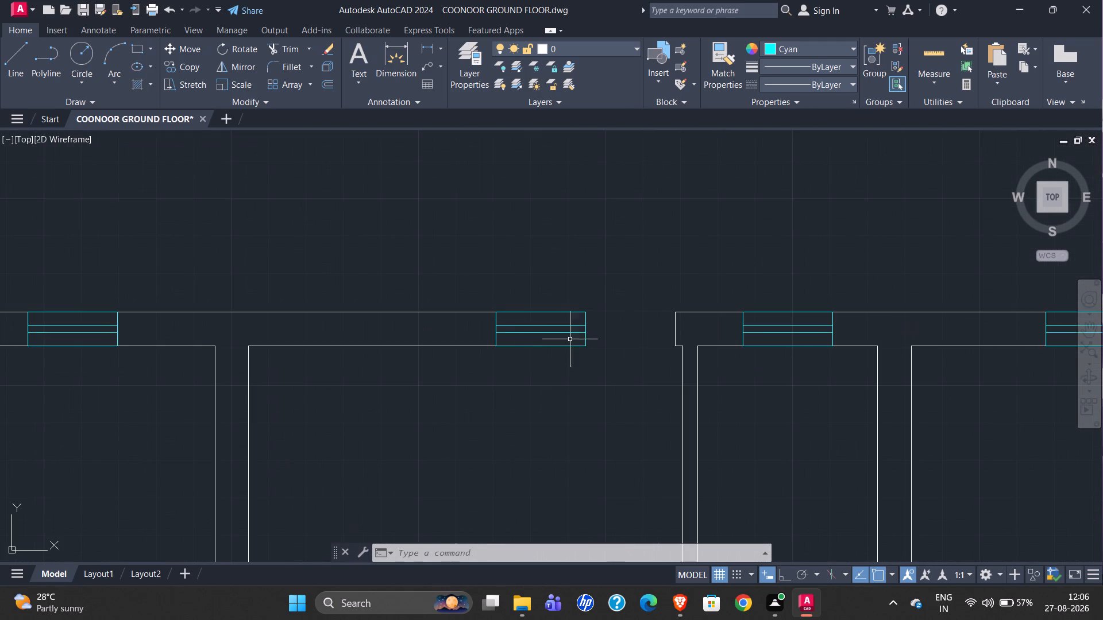
pyautogui.click(587, 339)
pyautogui.click(588, 329)
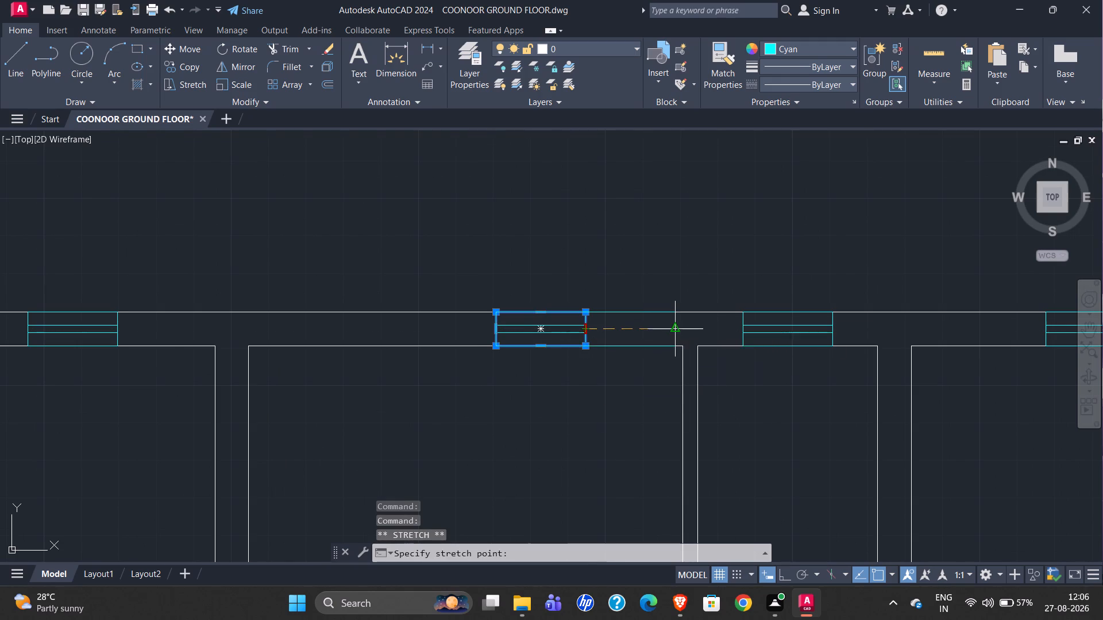
pyautogui.click(674, 329)
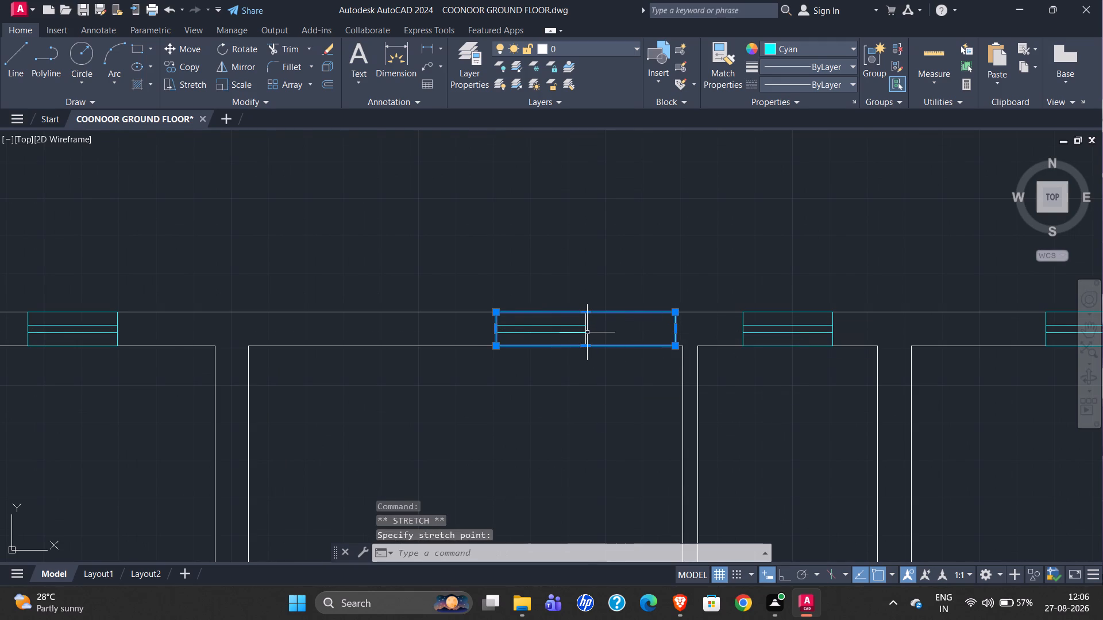
pyautogui.press('Escape')
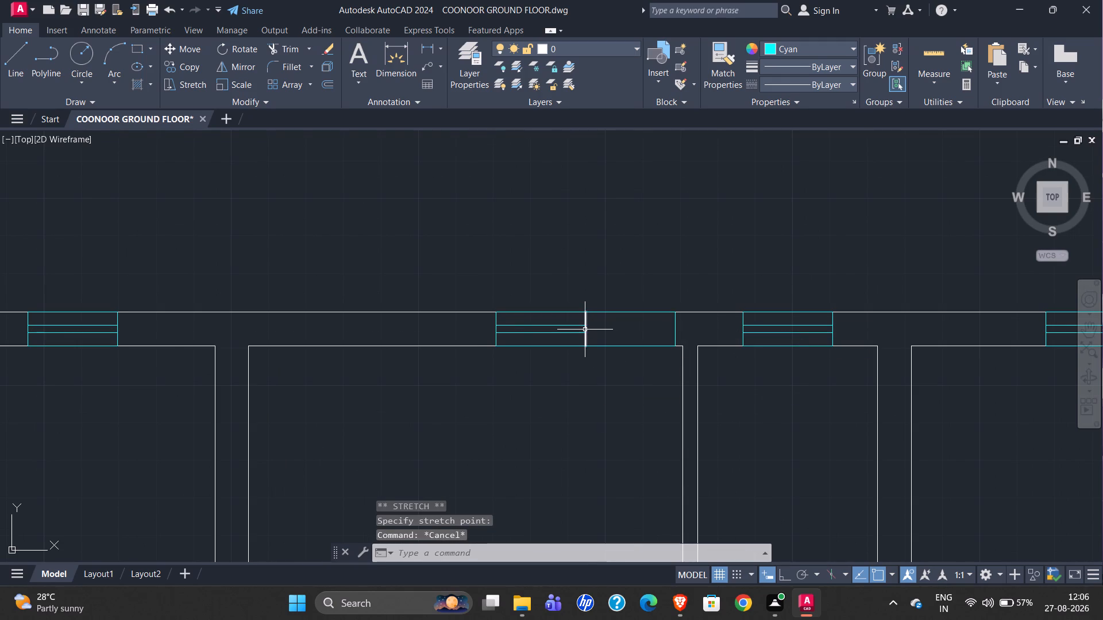
pyautogui.click(585, 330)
pyautogui.press('Delete')
# Extend the stair window's two glazing lines to the east end of its frame.
pyautogui.scroll(2, 584, 320)
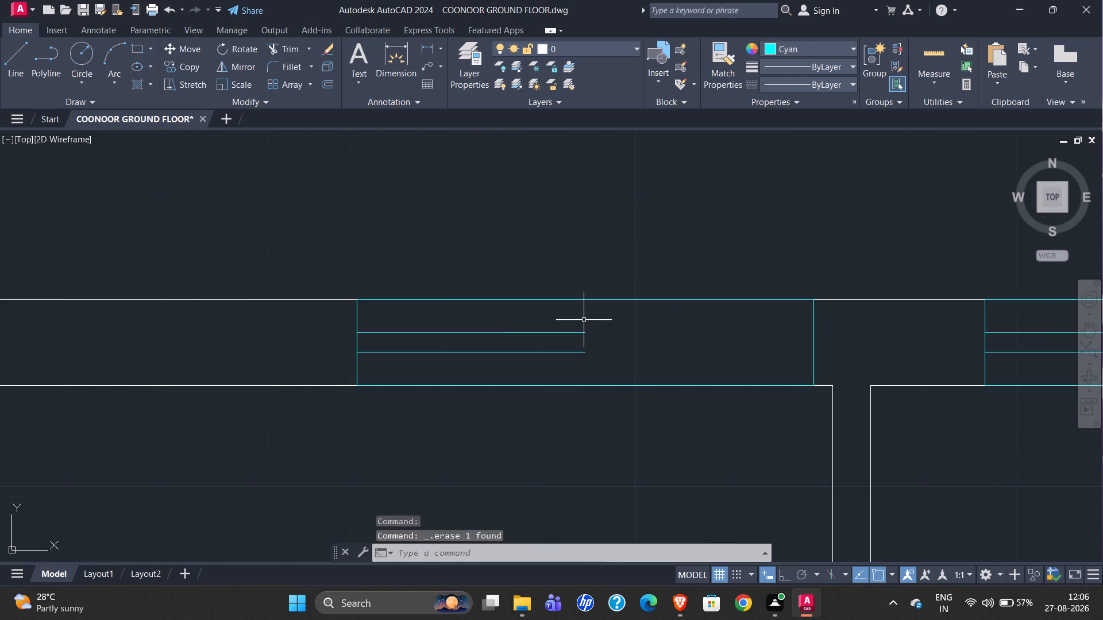
pyautogui.write('EX')
pyautogui.press('Return')
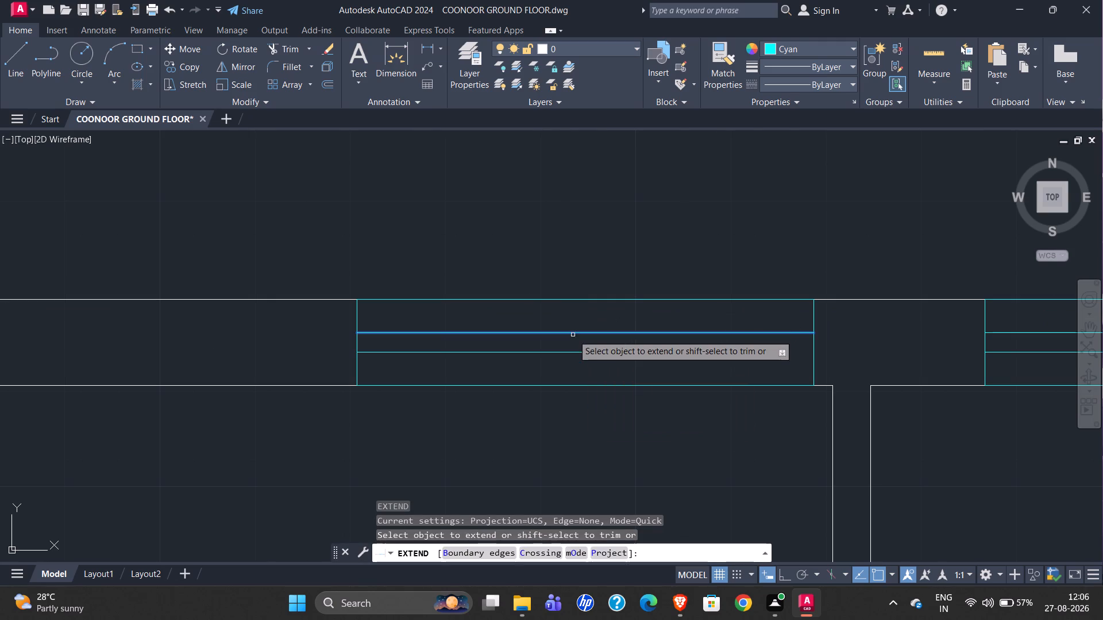
pyautogui.moveTo(570, 325); pyautogui.dragTo(568, 362)
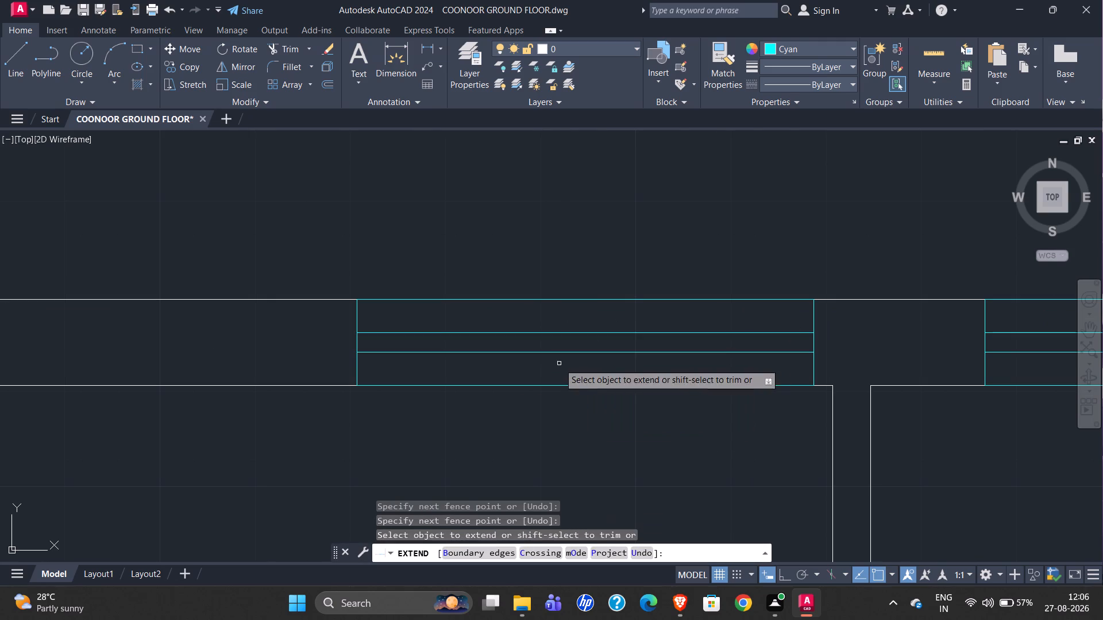
# Extend the two glazing lines of the kitchen's rear window to the opening's east jamb.
pyautogui.scroll(-2, 349, 367)
pyautogui.scroll(1, 682, 386)
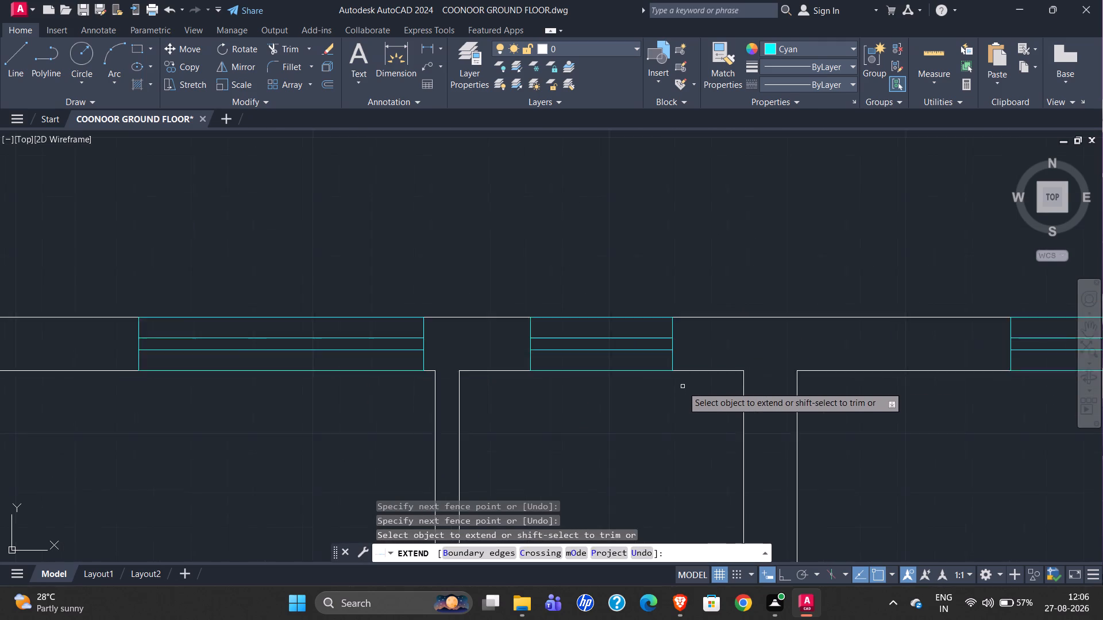
pyautogui.scroll(1, 682, 386)
pyautogui.scroll(-2, 506, 371)
pyautogui.scroll(-1, 423, 395)
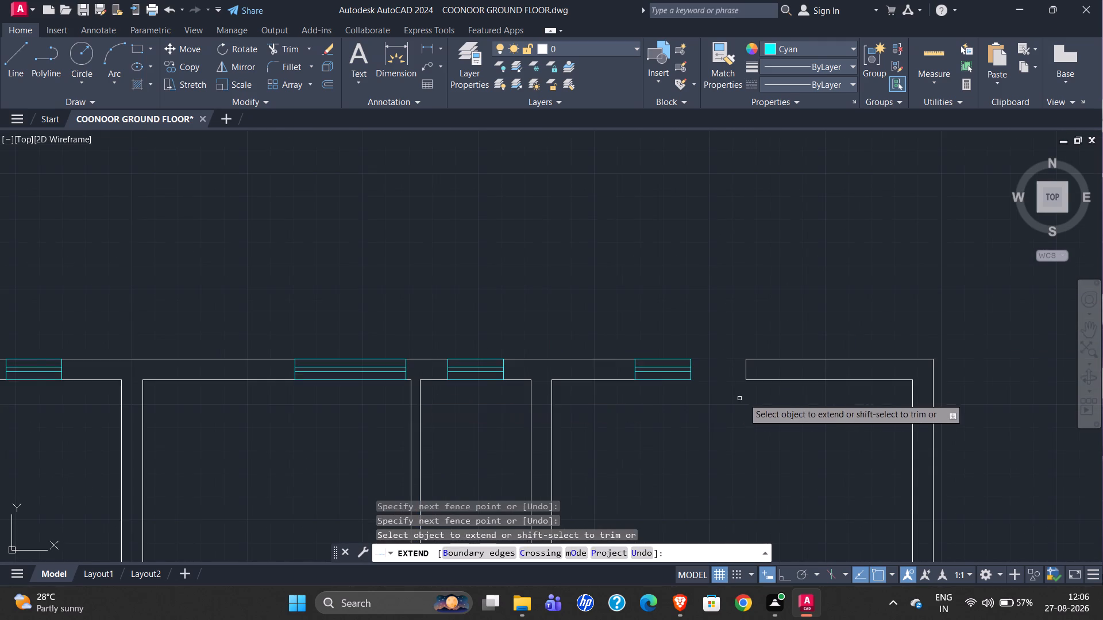
pyautogui.scroll(3, 722, 384)
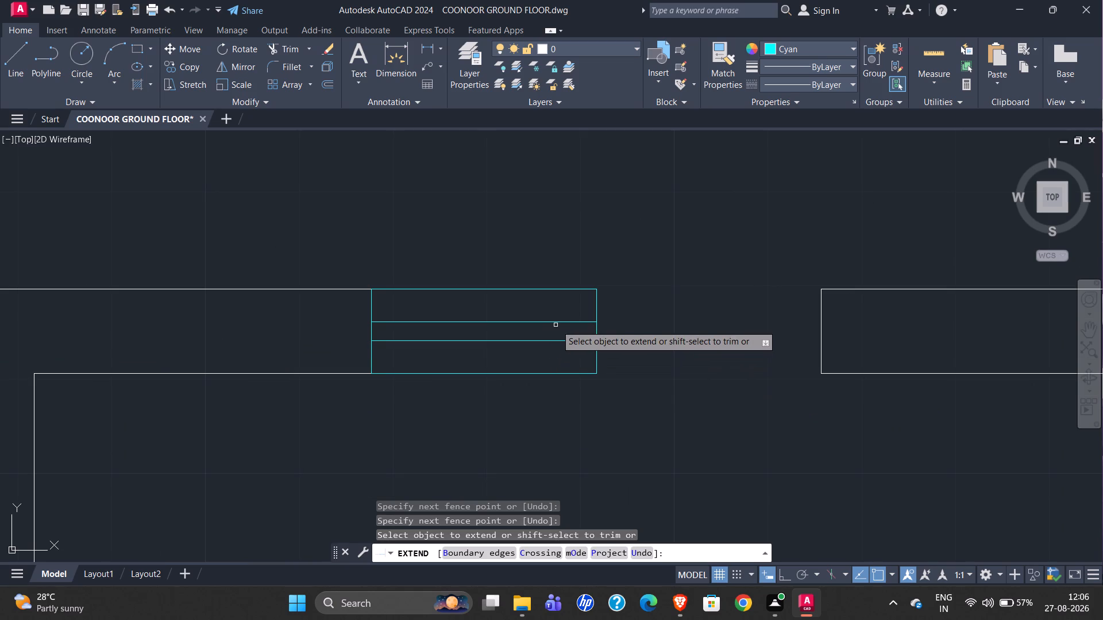
pyautogui.click(554, 344)
pyautogui.click(561, 308)
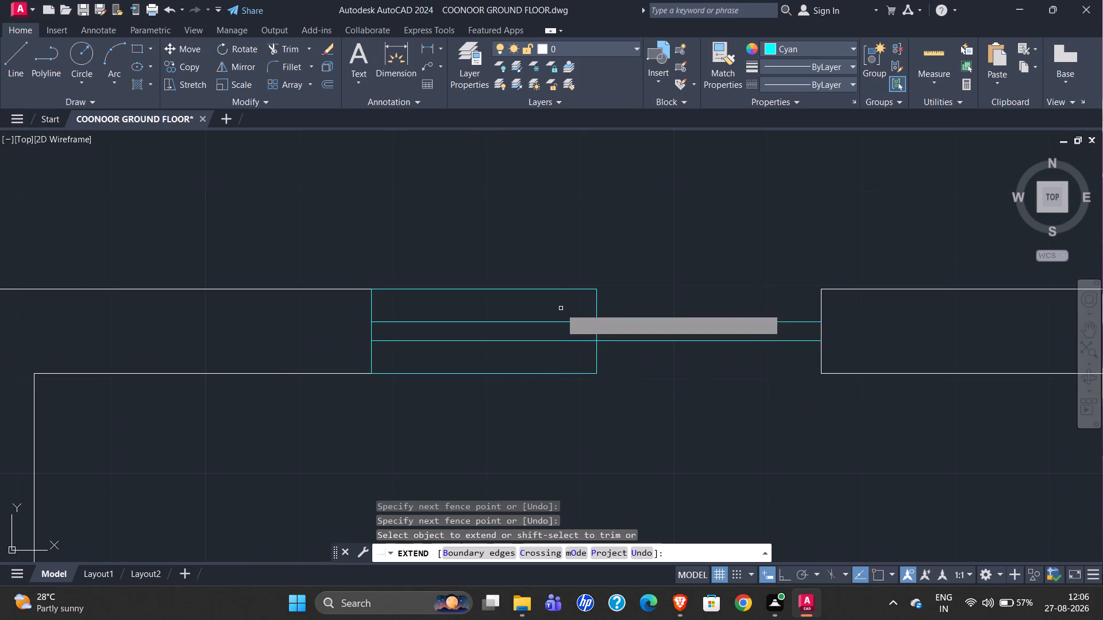
pyautogui.press('Escape')
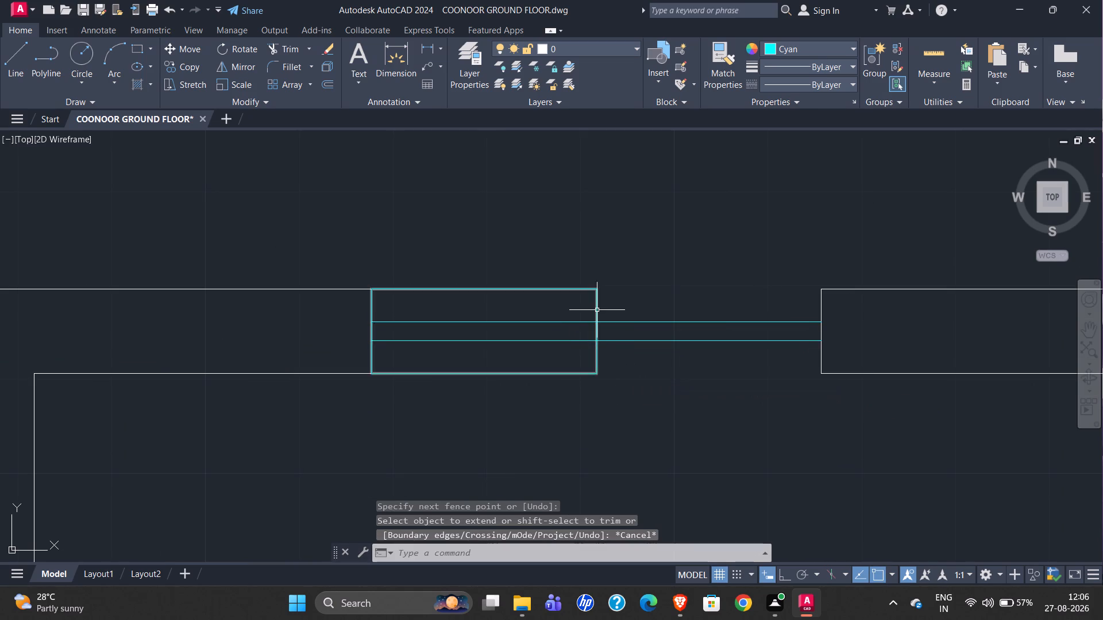
# Stretch the kitchen rear window's frame to the opening's east jamb and erase the leftover white line across it.
pyautogui.click(596, 307)
pyautogui.click(599, 331)
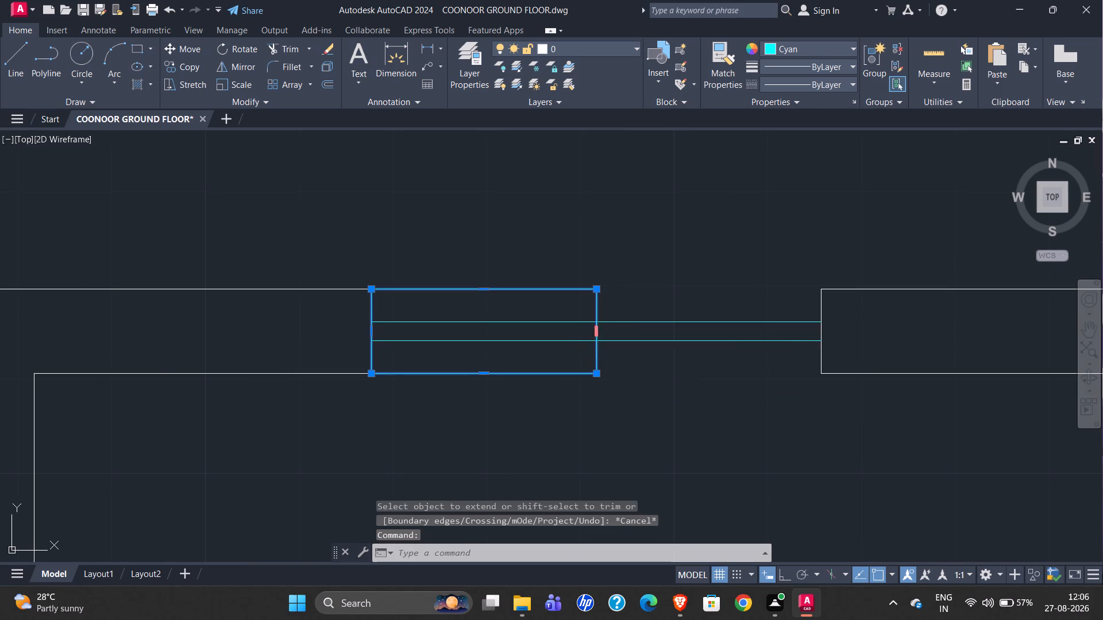
pyautogui.click(824, 334)
pyautogui.press('Escape')
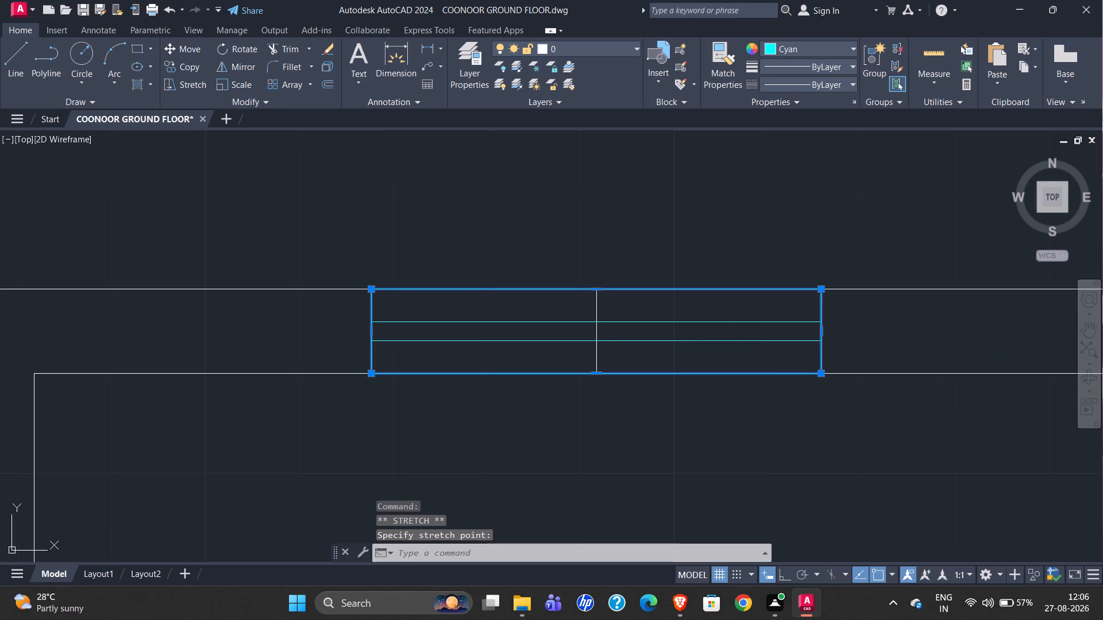
pyautogui.click(598, 304)
pyautogui.press('Delete')
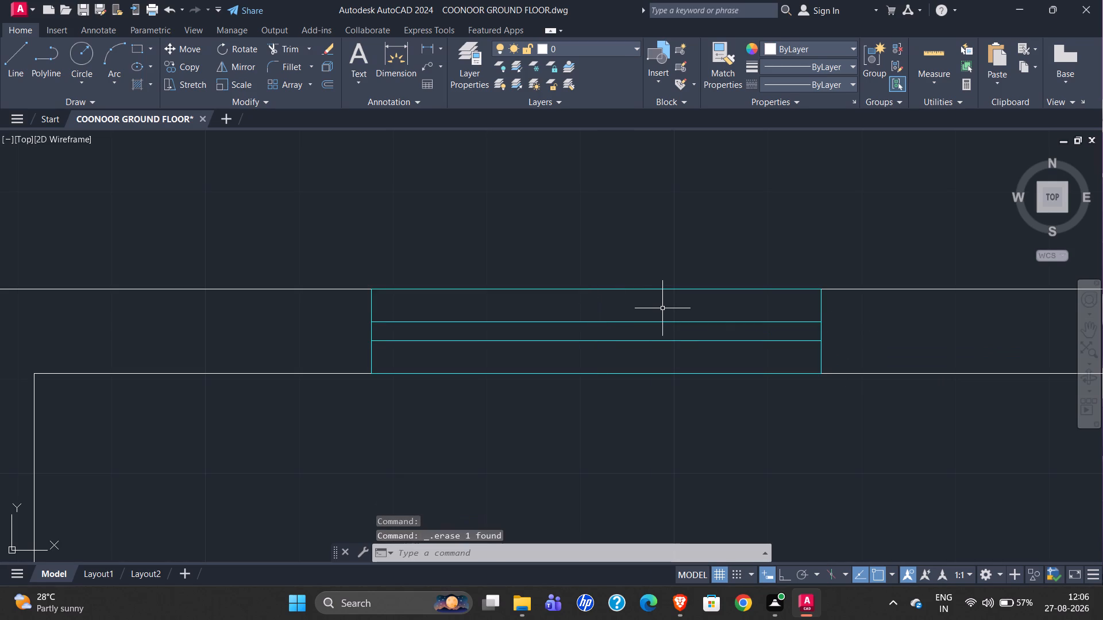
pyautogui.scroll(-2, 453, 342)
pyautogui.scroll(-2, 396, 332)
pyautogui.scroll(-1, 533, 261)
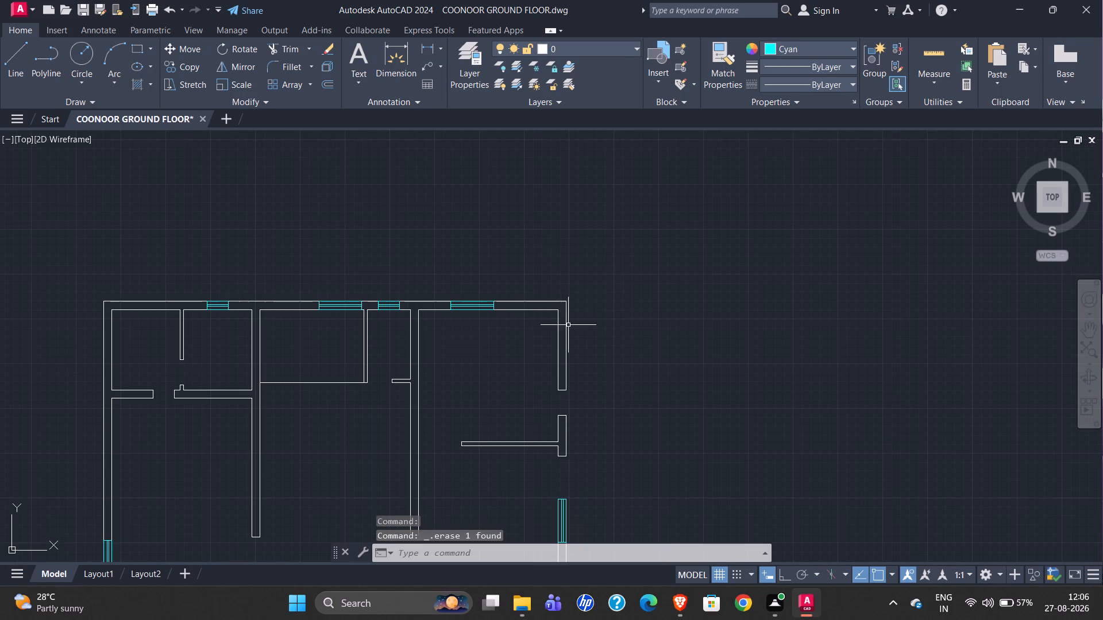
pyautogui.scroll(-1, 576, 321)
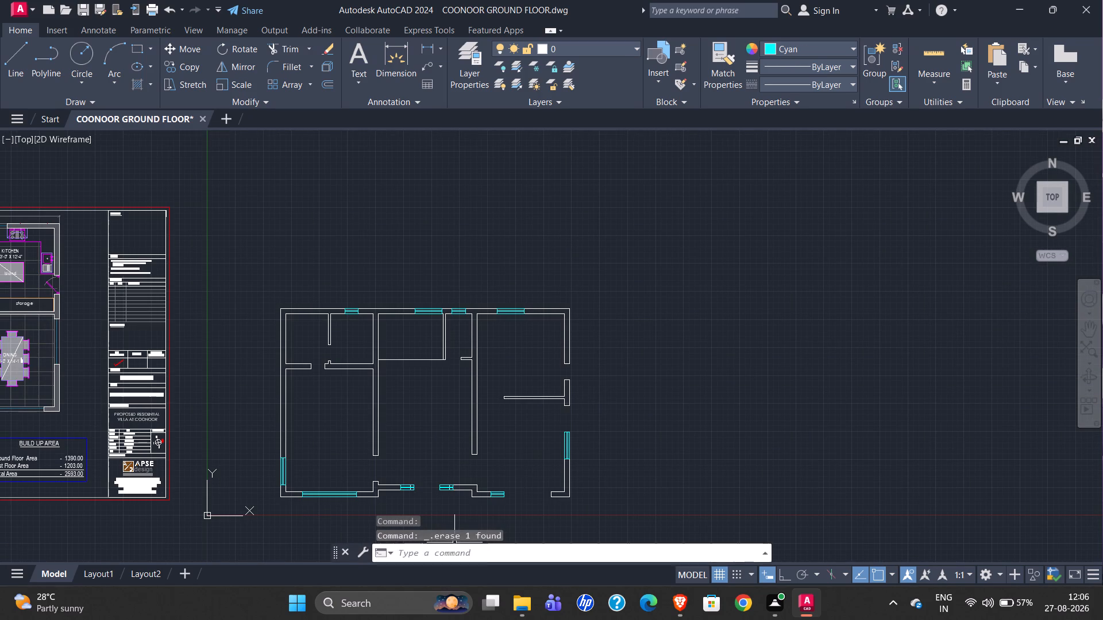
# Stretch the frame of the dining room's front window to the opening's east jamb and erase the leftover white line across it.
pyautogui.scroll(3, 523, 518)
pyautogui.scroll(3, 409, 417)
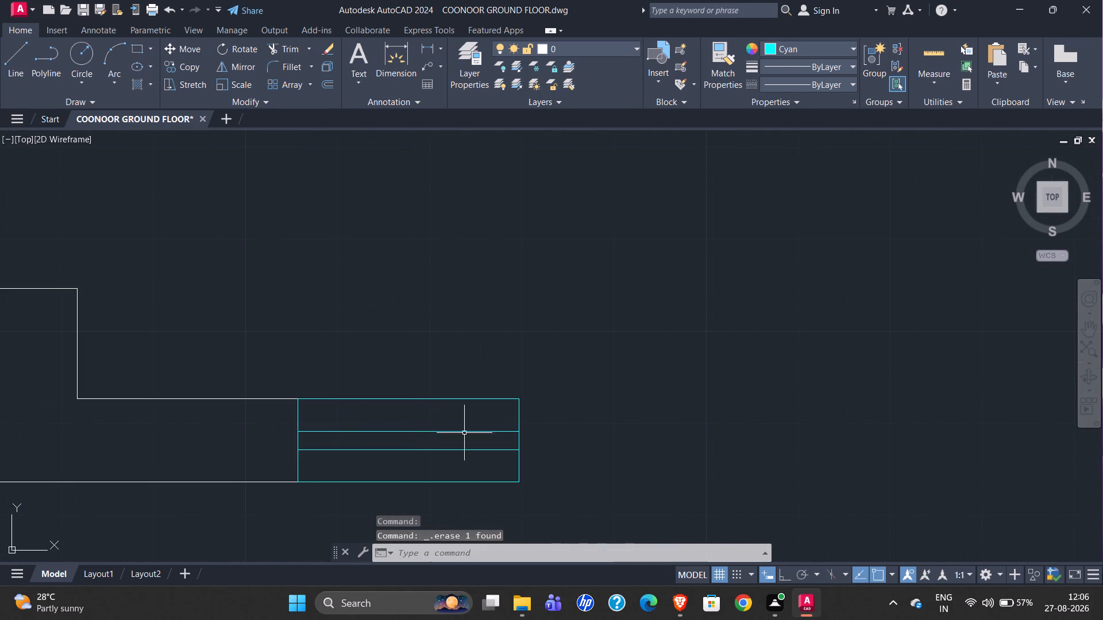
pyautogui.click(520, 417)
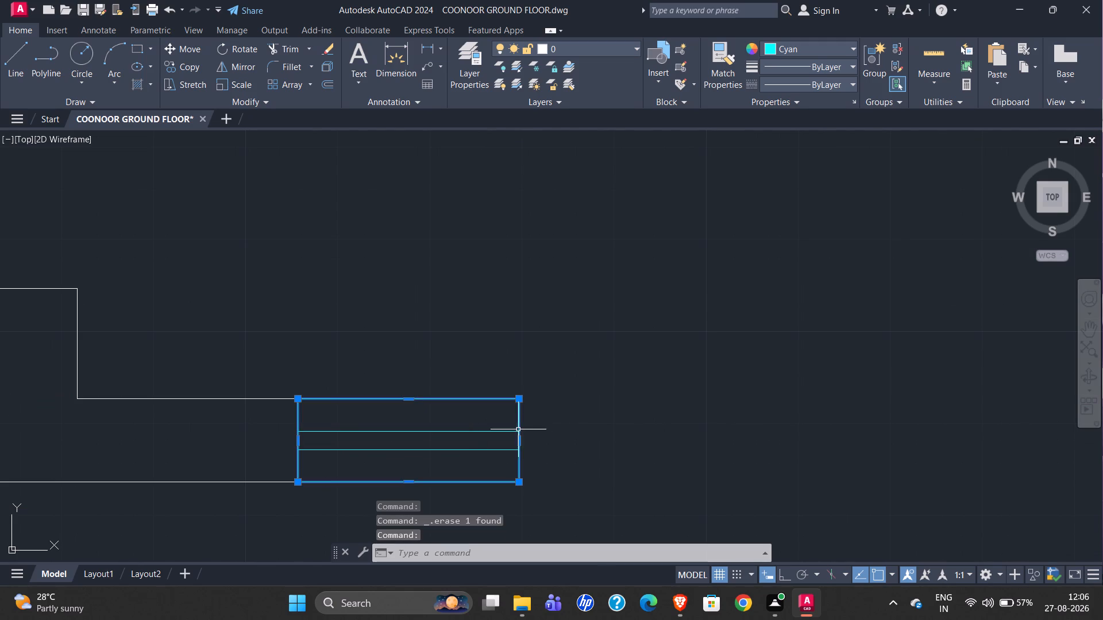
pyautogui.click(520, 443)
pyautogui.scroll(-2, 378, 420)
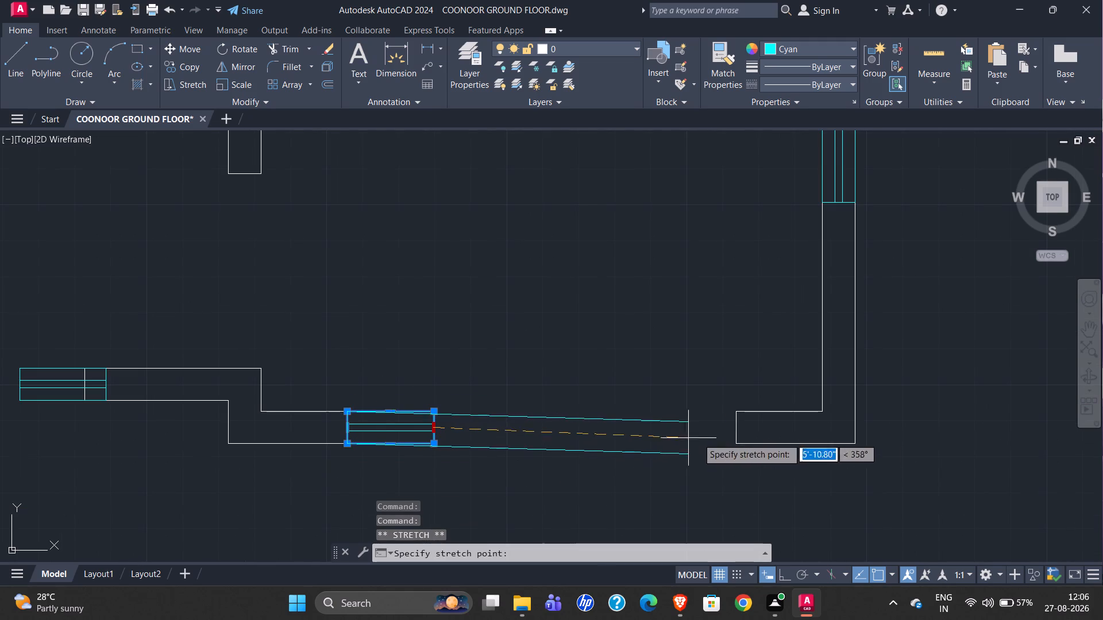
pyautogui.click(738, 429)
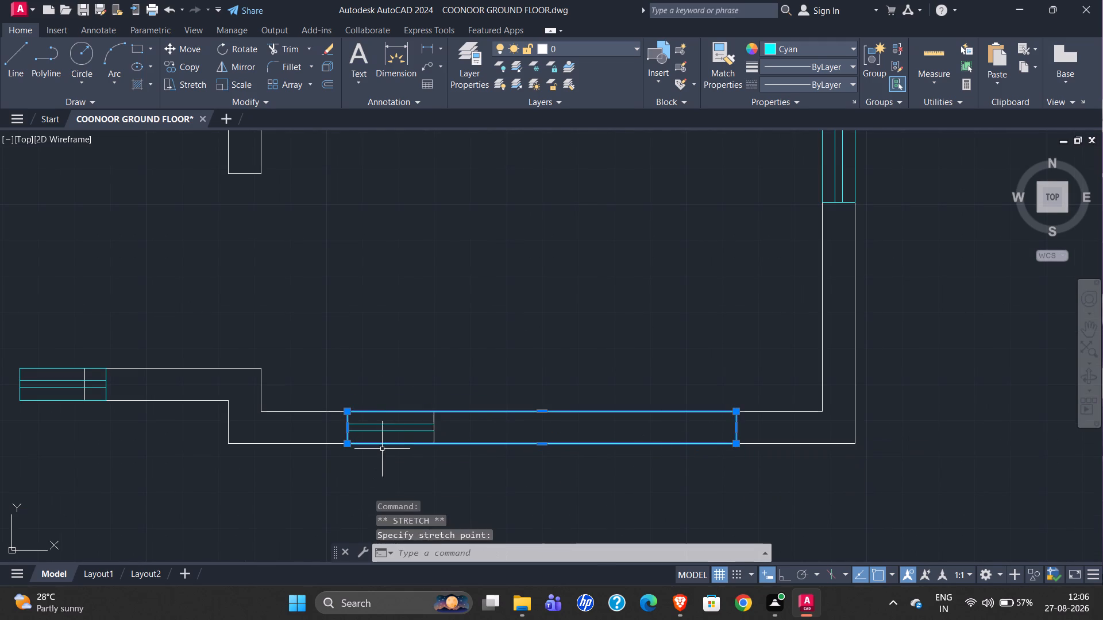
pyautogui.press('Escape')
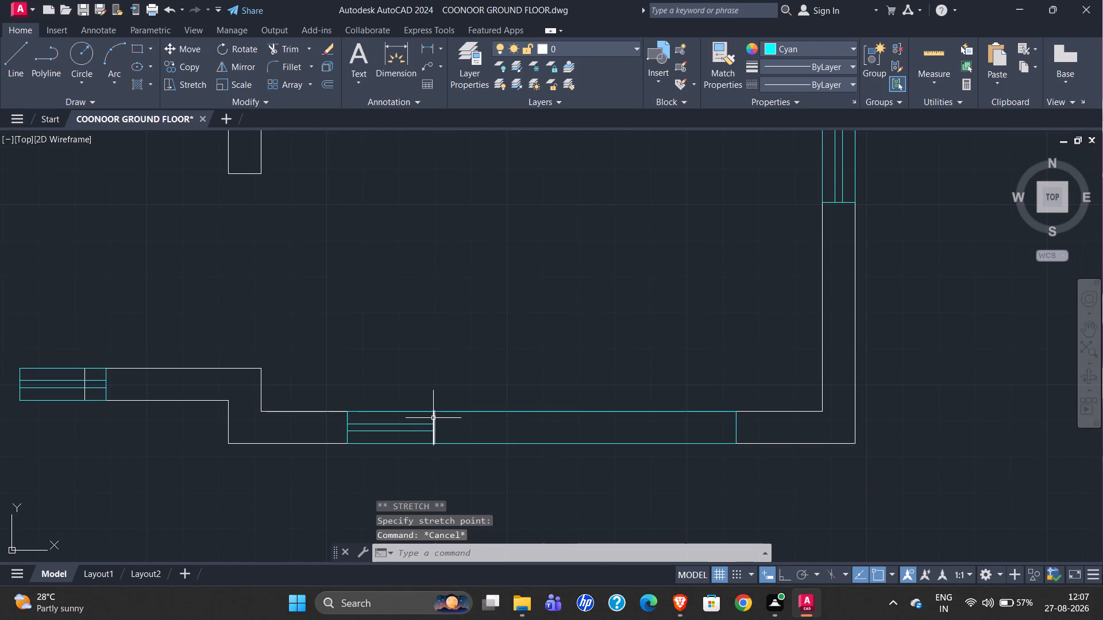
pyautogui.click(433, 418)
pyautogui.press('Delete')
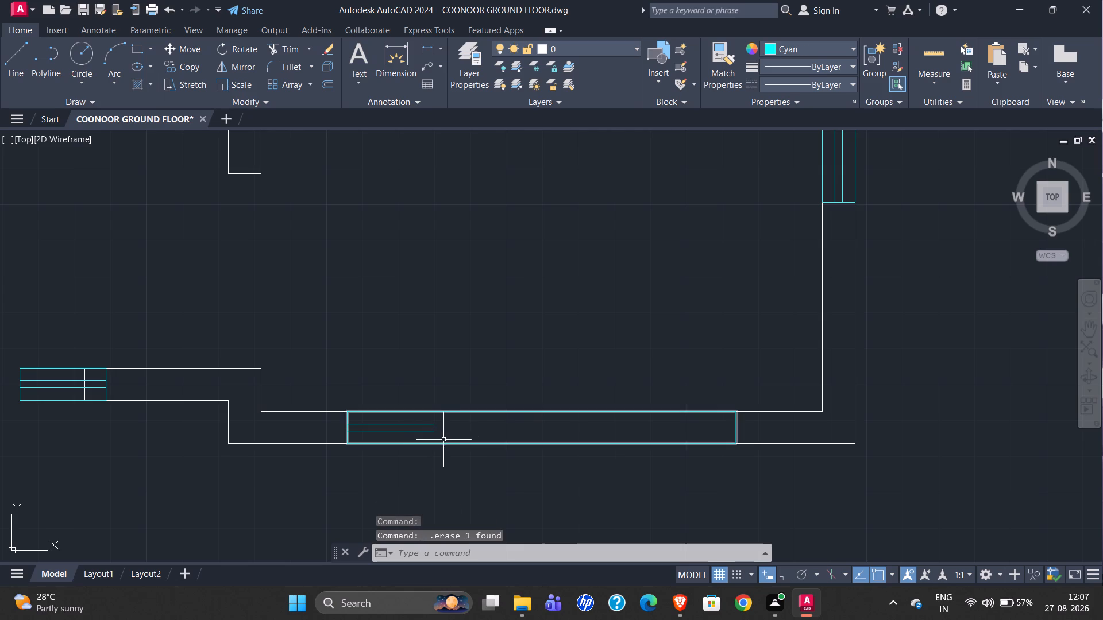
# Extend the two glazing lines of the dining room's front window to the east end of its frame.
pyautogui.press('e')
pyautogui.press('x')
pyautogui.press('Return')
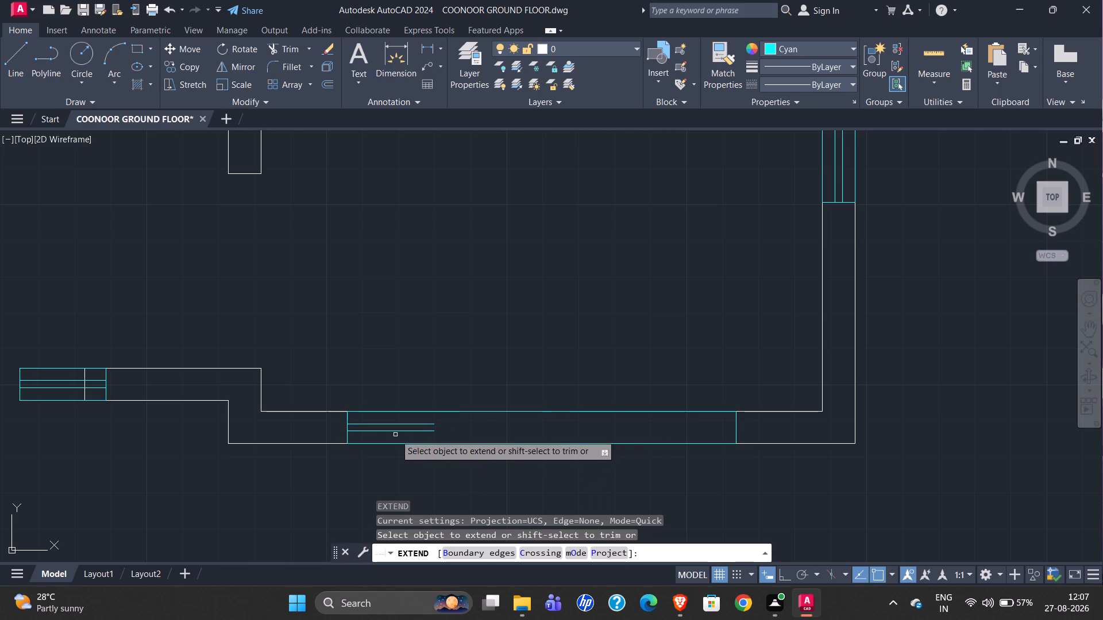
pyautogui.click(403, 433)
pyautogui.click(411, 424)
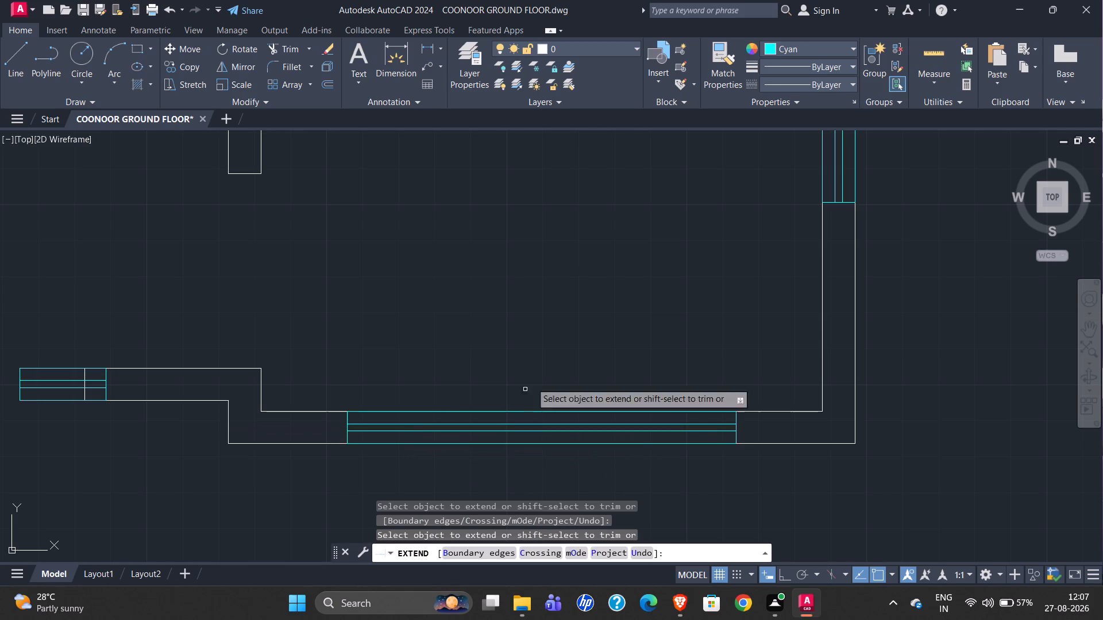
pyautogui.scroll(-2, 595, 297)
pyautogui.scroll(3, 308, 295)
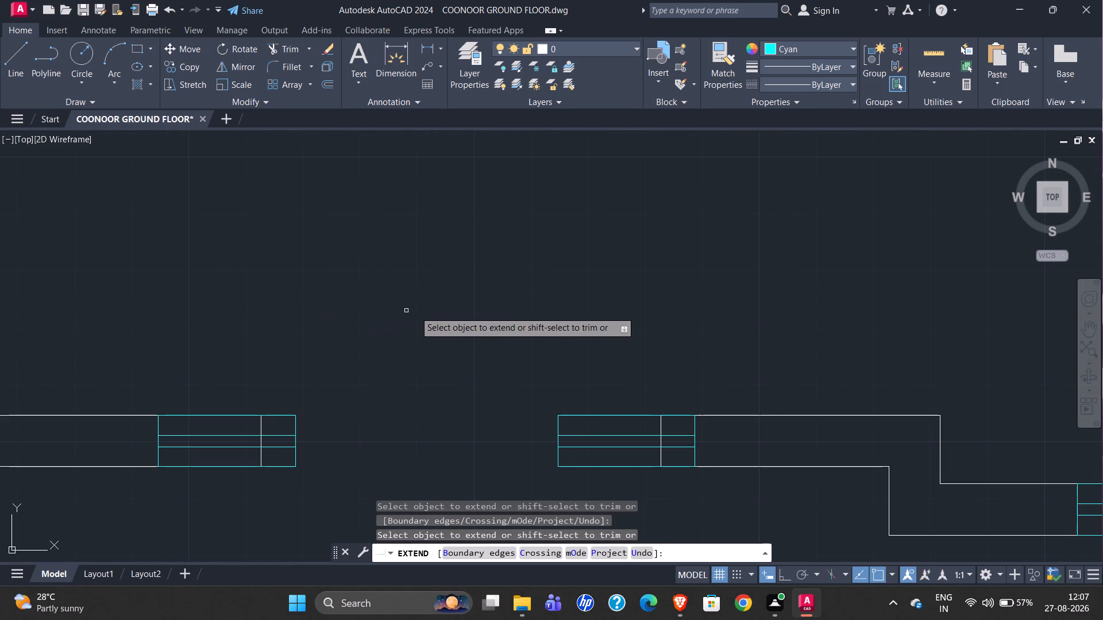
pyautogui.press('Escape')
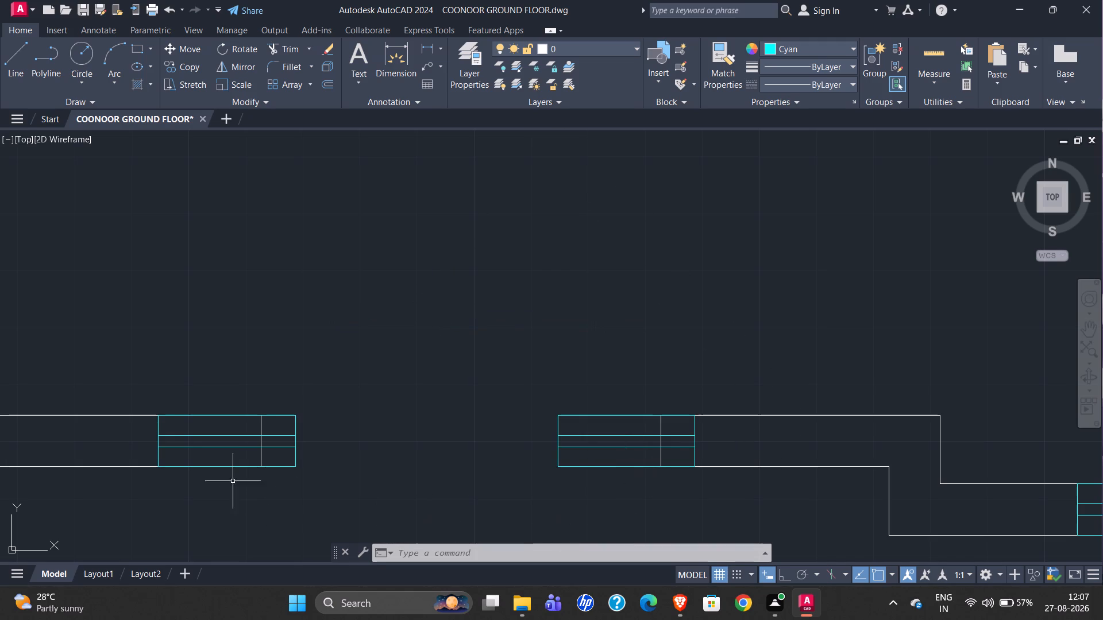
# Shorten the frame of the small window west of the entrance so its east end meets the white line crossing it.
pyautogui.scroll(2, 158, 461)
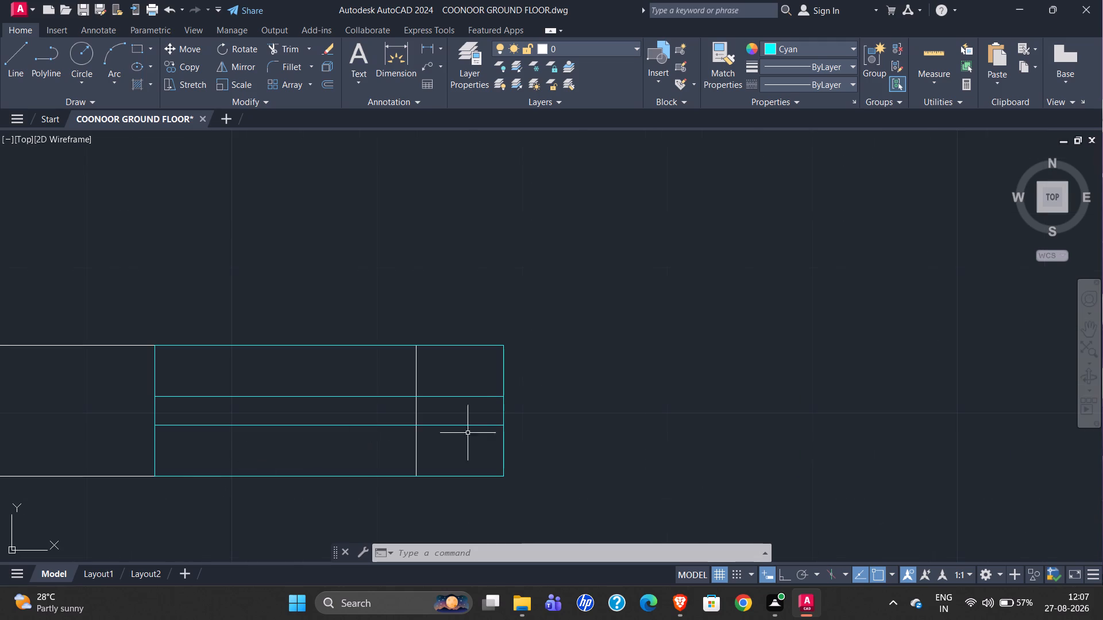
pyautogui.click(503, 410)
pyautogui.click(503, 414)
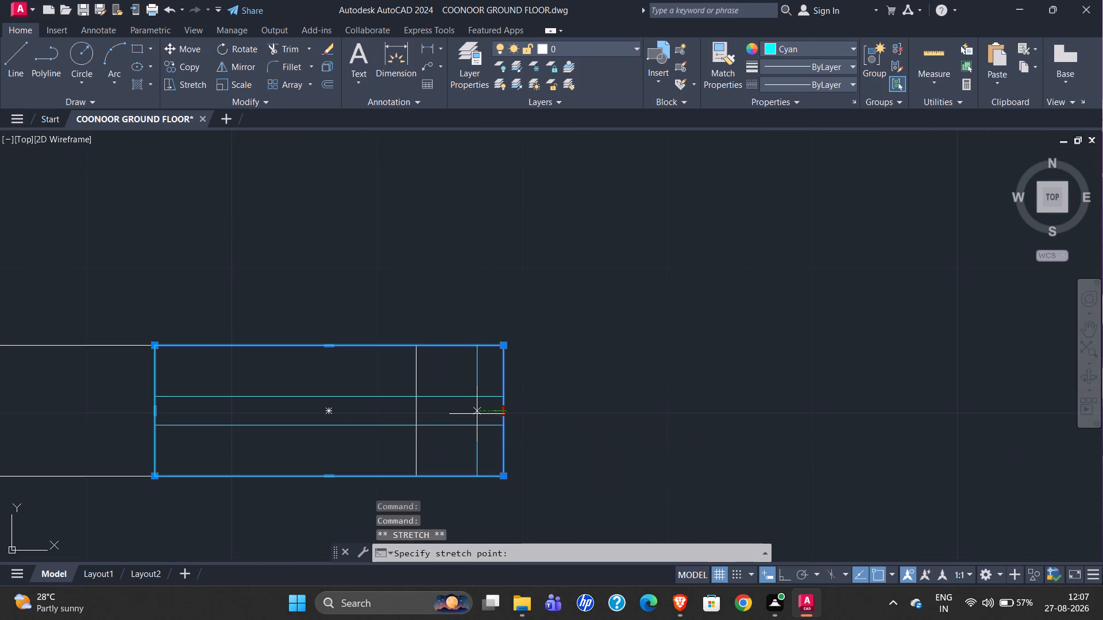
pyautogui.click(413, 415)
pyautogui.press('Escape')
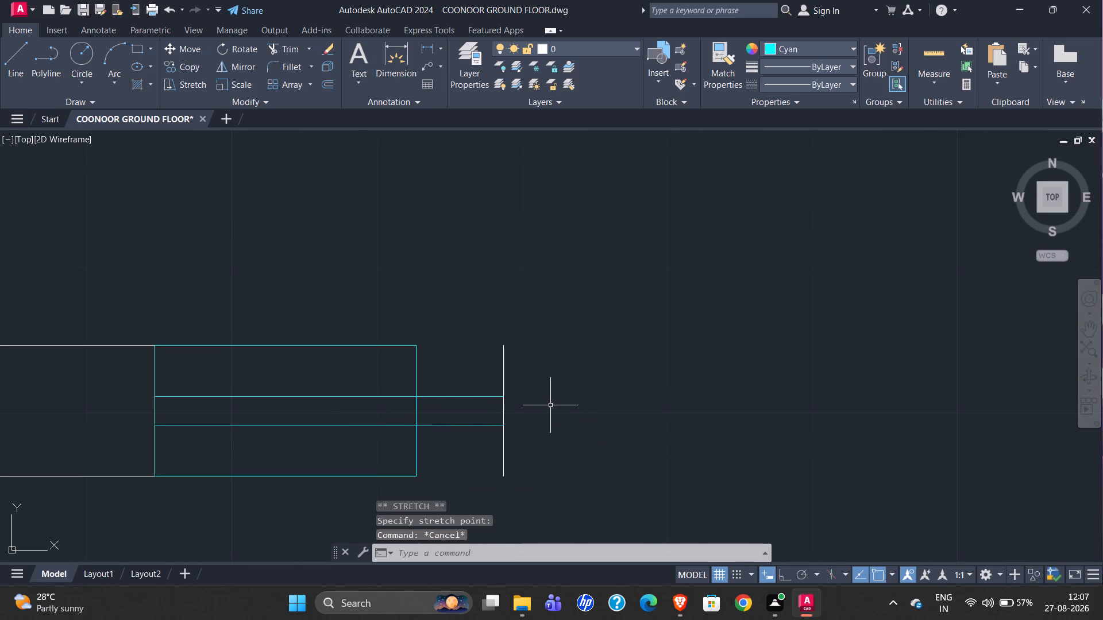
# Trim the west entrance window's glazing lines back to the shortened frame and remove the leftover white end line.
pyautogui.write('TR')
pyautogui.press('Return')
pyautogui.moveTo(445, 361); pyautogui.dragTo(452, 475)
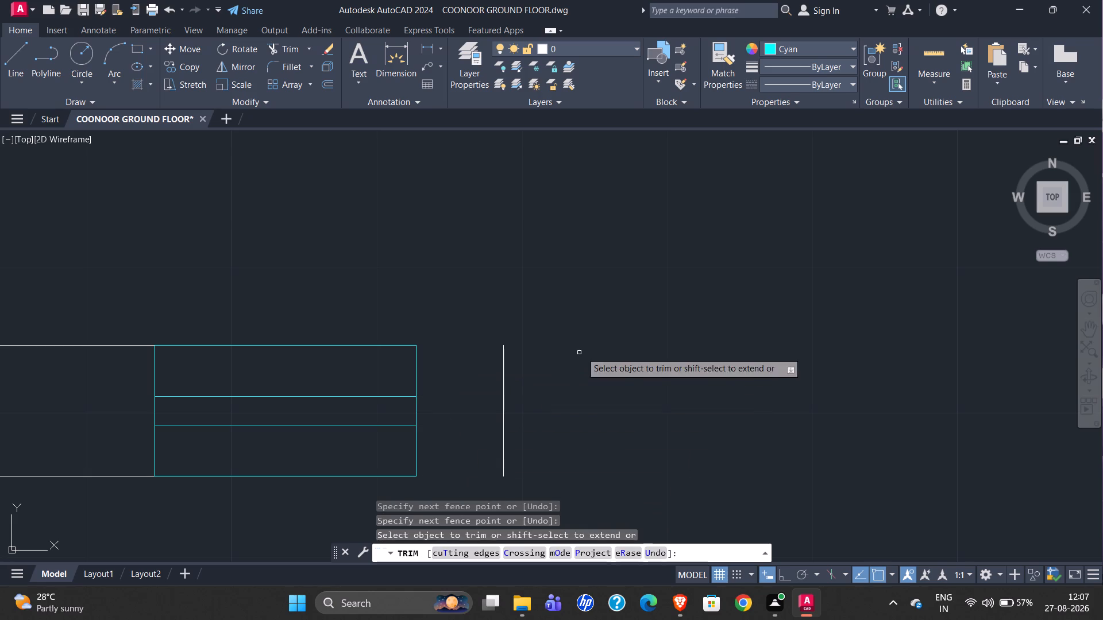
pyautogui.scroll(-3, 221, 378)
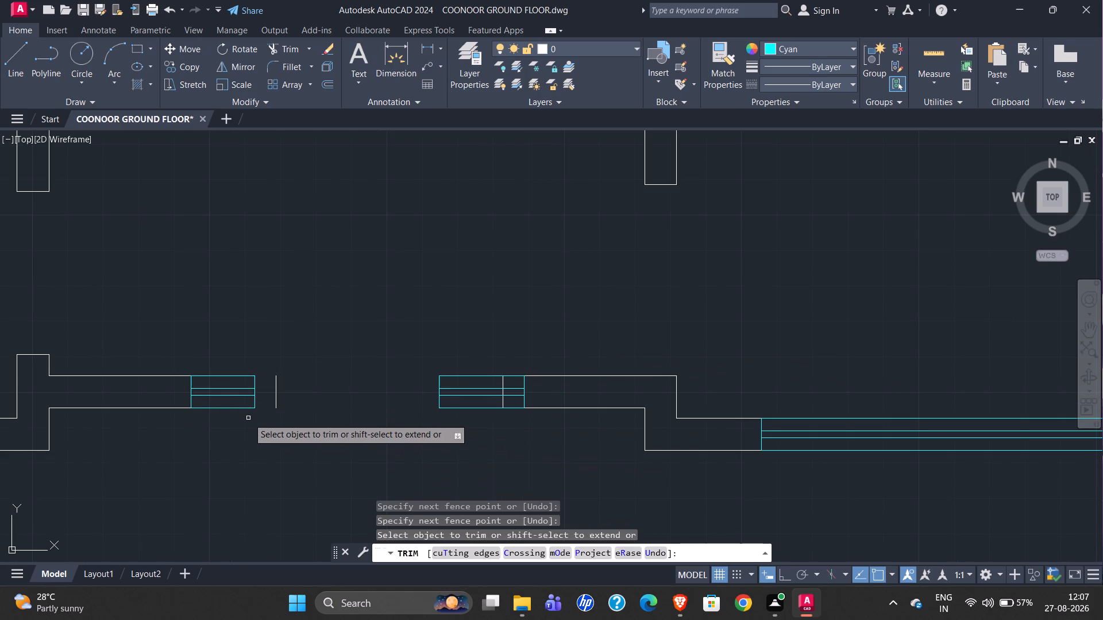
pyautogui.scroll(2, 259, 385)
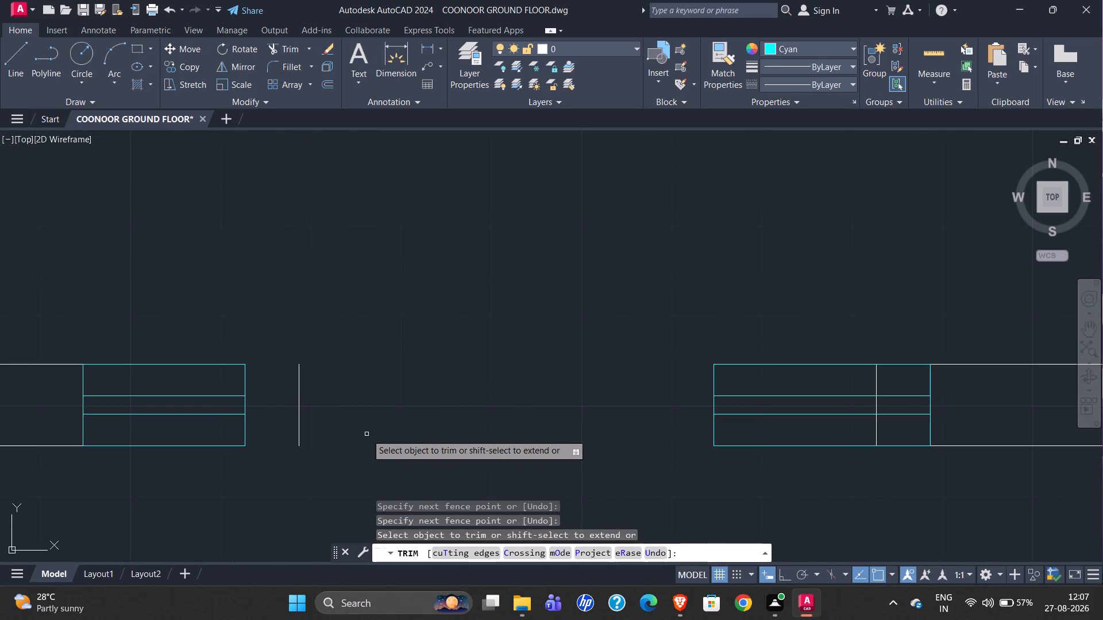
pyautogui.moveTo(279, 398); pyautogui.dragTo(322, 408)
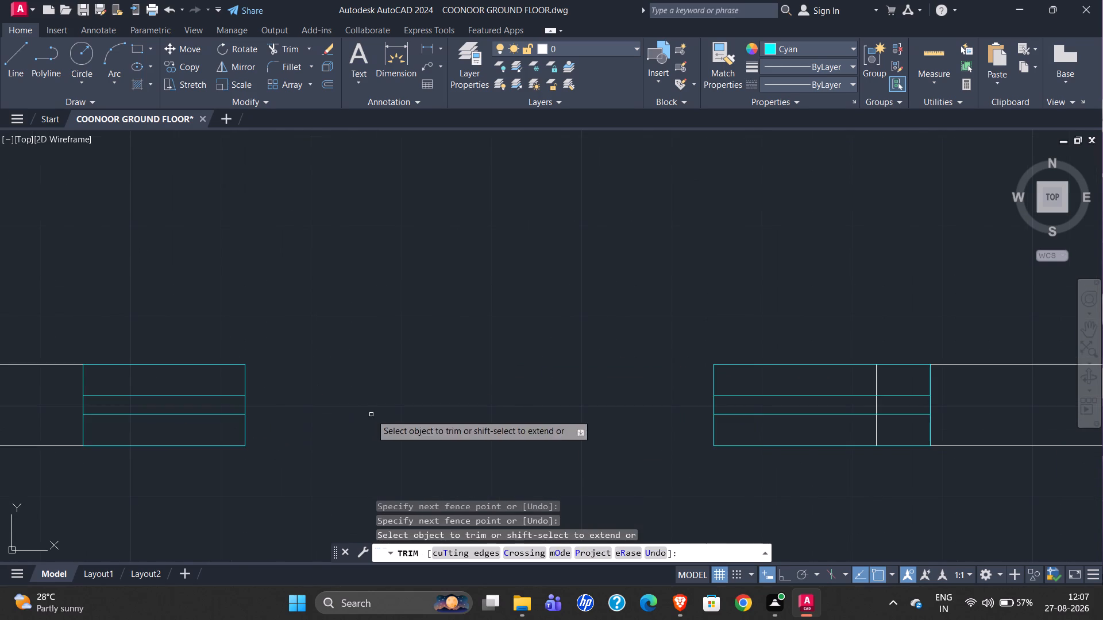
pyautogui.press('Escape')
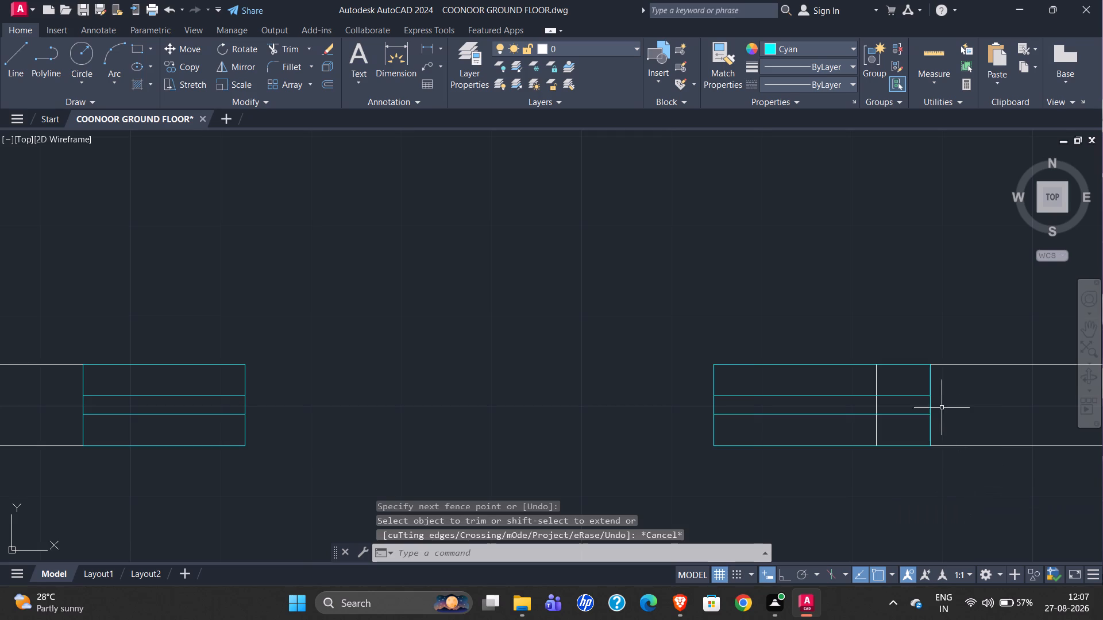
# Shorten the frame of the small window east of the entrance so its east end meets the white line crossing it.
pyautogui.click(932, 399)
pyautogui.click(928, 408)
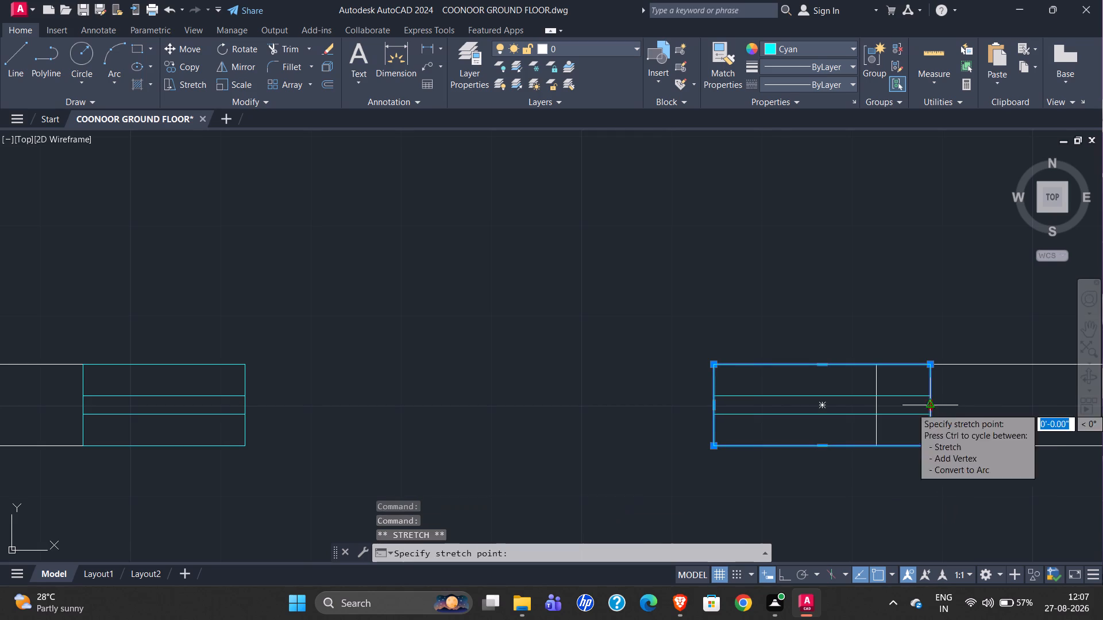
pyautogui.click(877, 404)
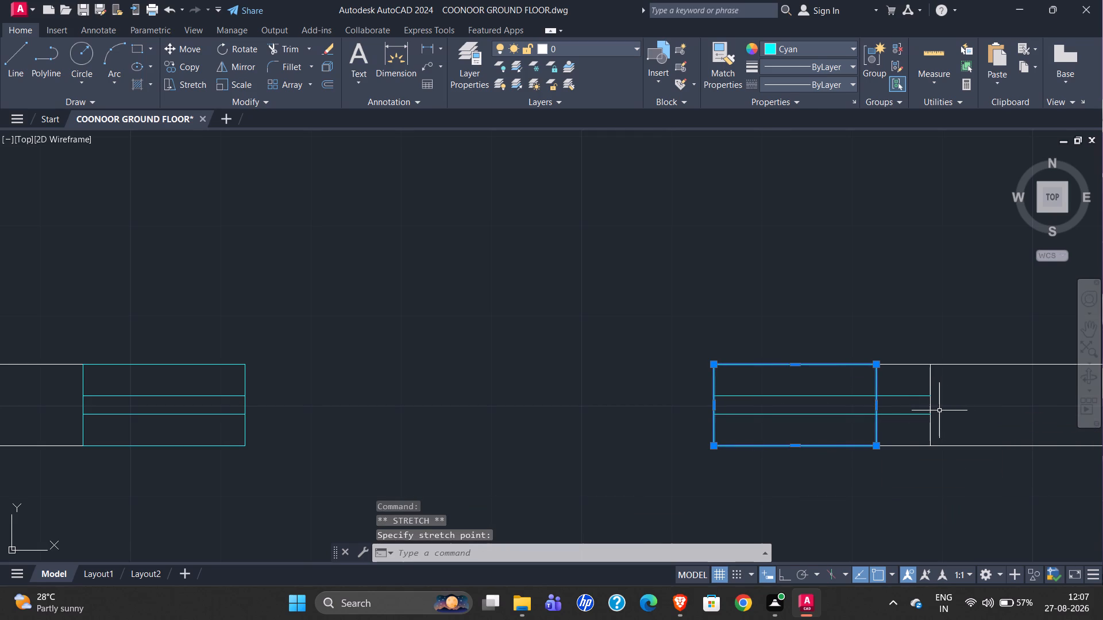
# Trim the east entrance window's glazing lines back to the shortened frame and remove the leftover white line beyond it.
pyautogui.press('t')
pyautogui.press('r')
pyautogui.press('Return')
pyautogui.moveTo(915, 433); pyautogui.dragTo(929, 382)
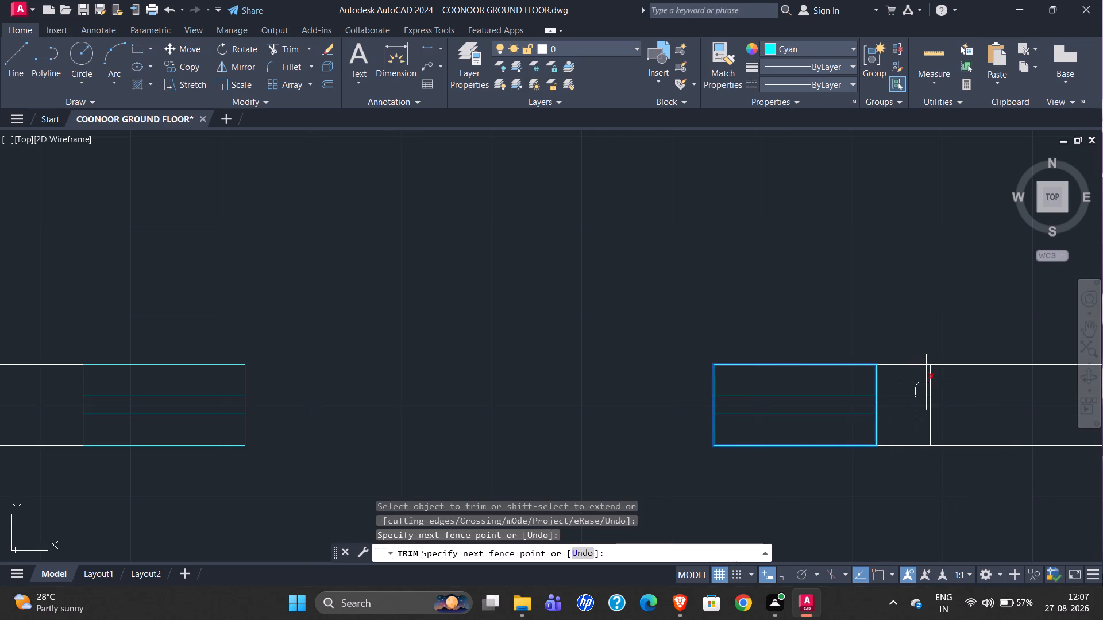
pyautogui.moveTo(929, 382); pyautogui.dragTo(944, 403)
pyautogui.press('Escape')
# Stretch the frame of the dining room's east wall window north to the wall end just below the 4" partition.
pyautogui.scroll(-2, 456, 468)
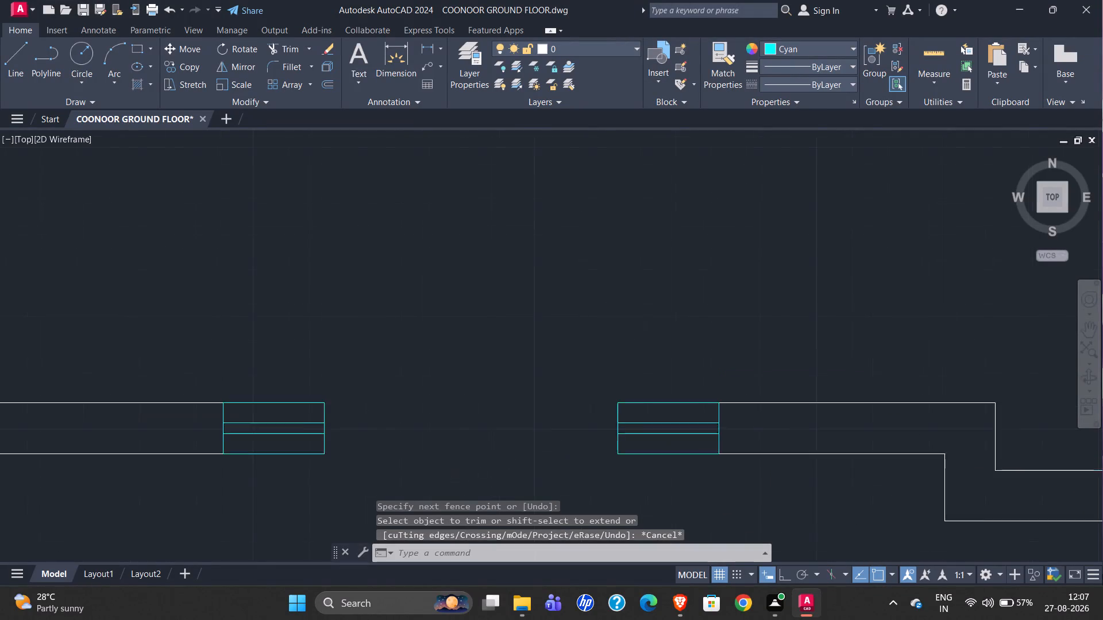
pyautogui.scroll(-1, 408, 471)
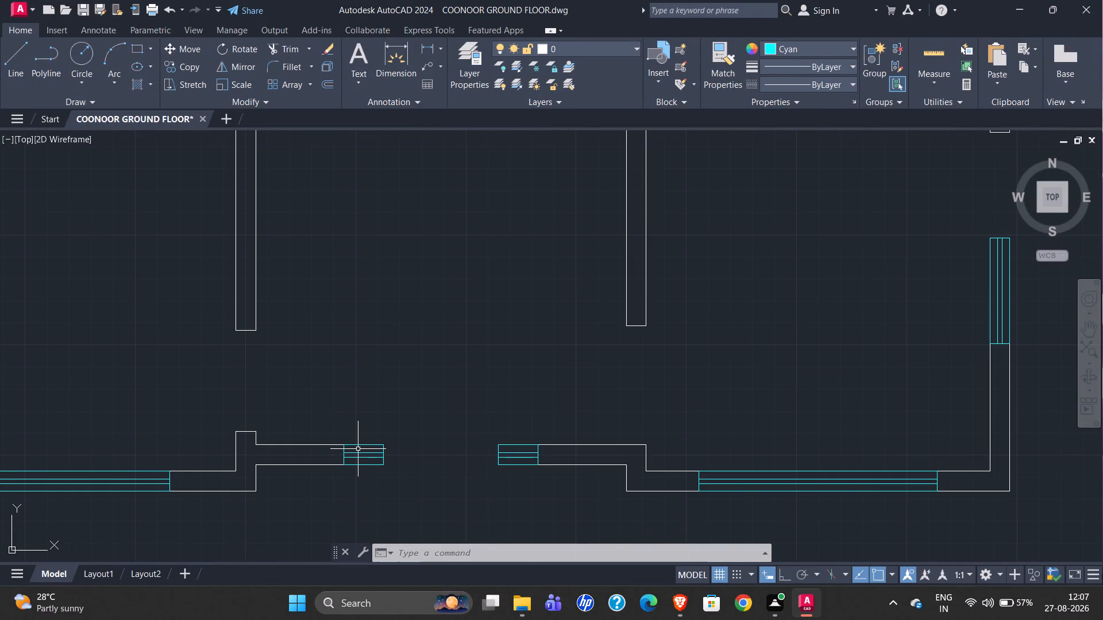
pyautogui.scroll(-1, 335, 451)
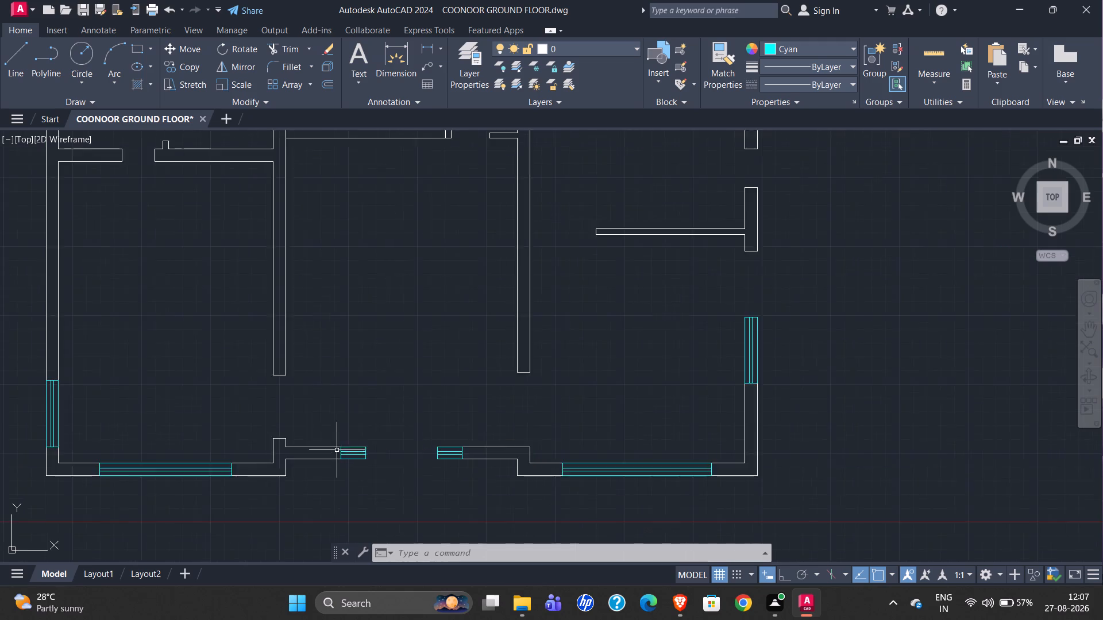
pyautogui.scroll(-1, 340, 451)
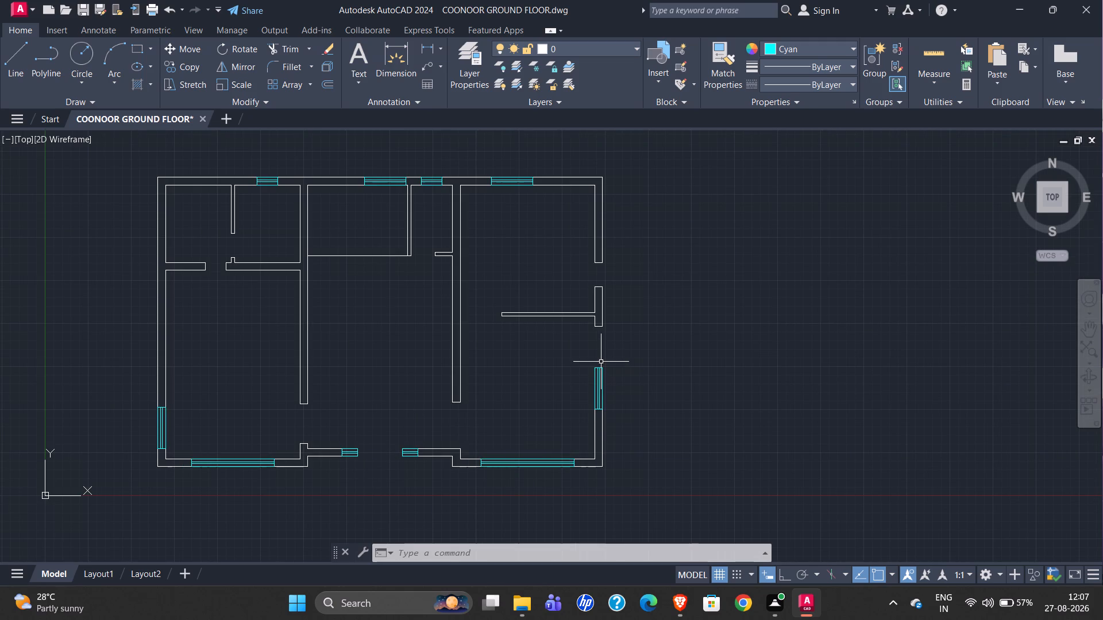
pyautogui.scroll(3, 606, 322)
pyautogui.scroll(-1, 606, 321)
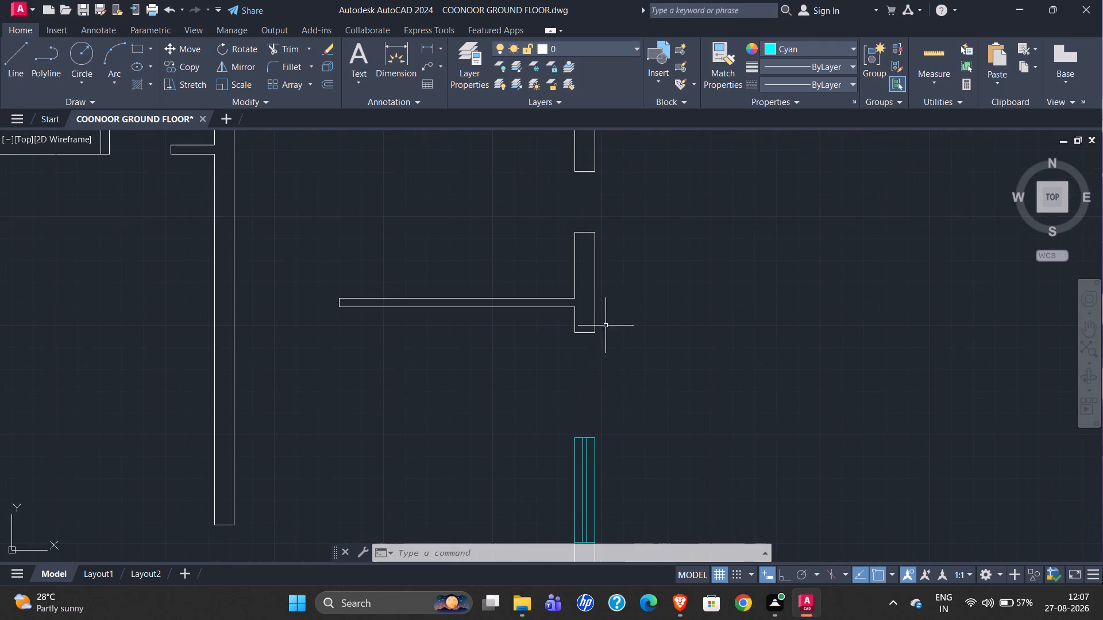
pyautogui.scroll(3, 590, 440)
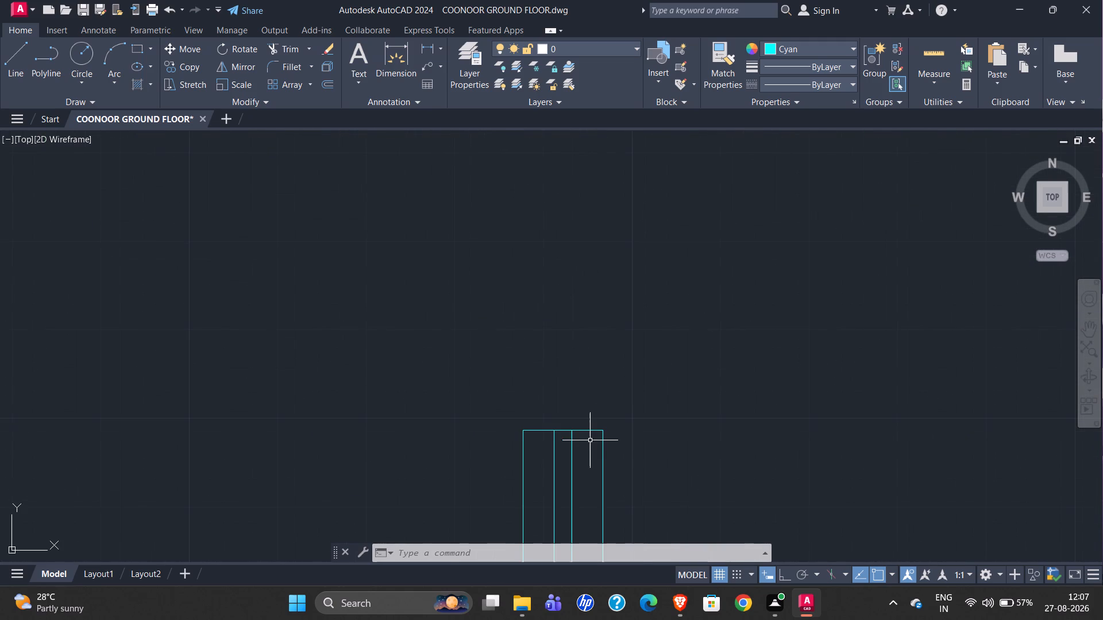
pyautogui.click(588, 428)
pyautogui.click(584, 432)
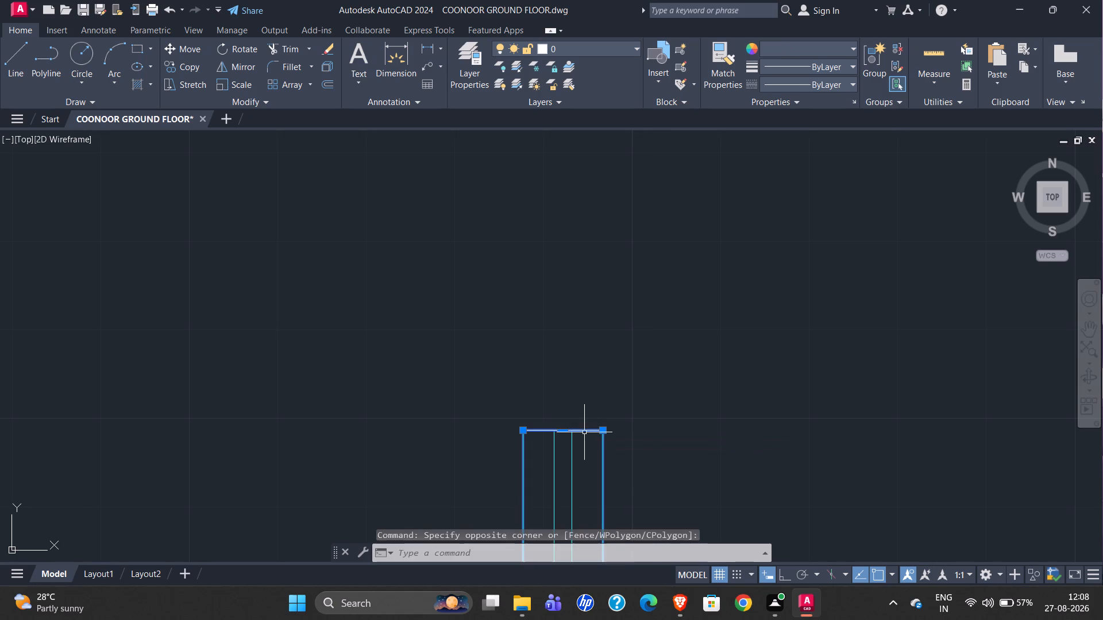
pyautogui.click(563, 432)
pyautogui.scroll(-3, 564, 434)
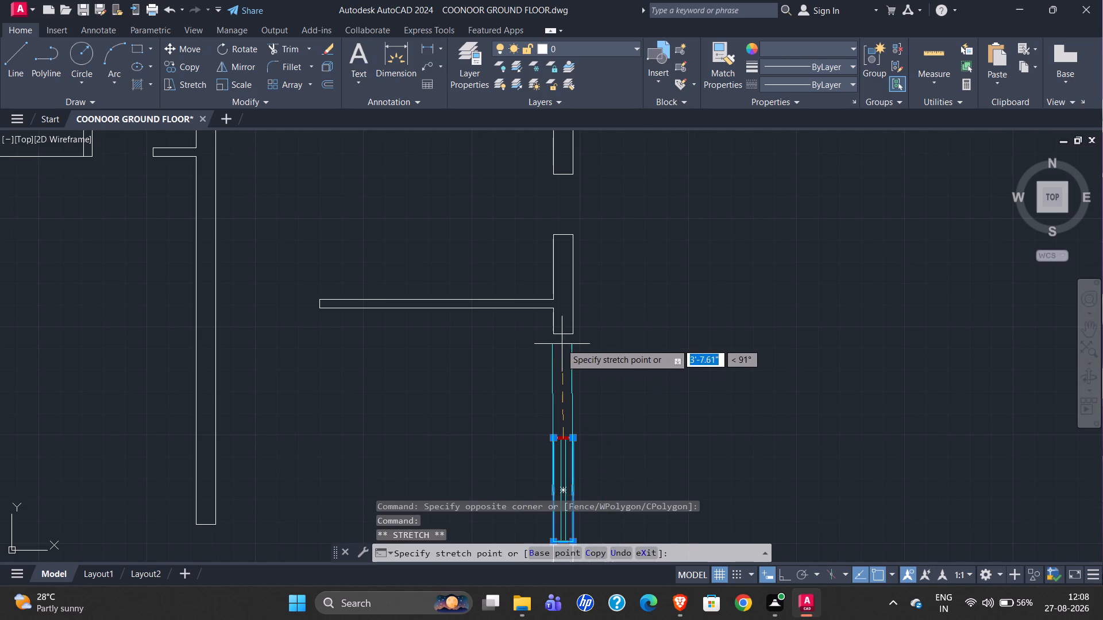
pyautogui.click(565, 332)
pyautogui.scroll(1, 575, 487)
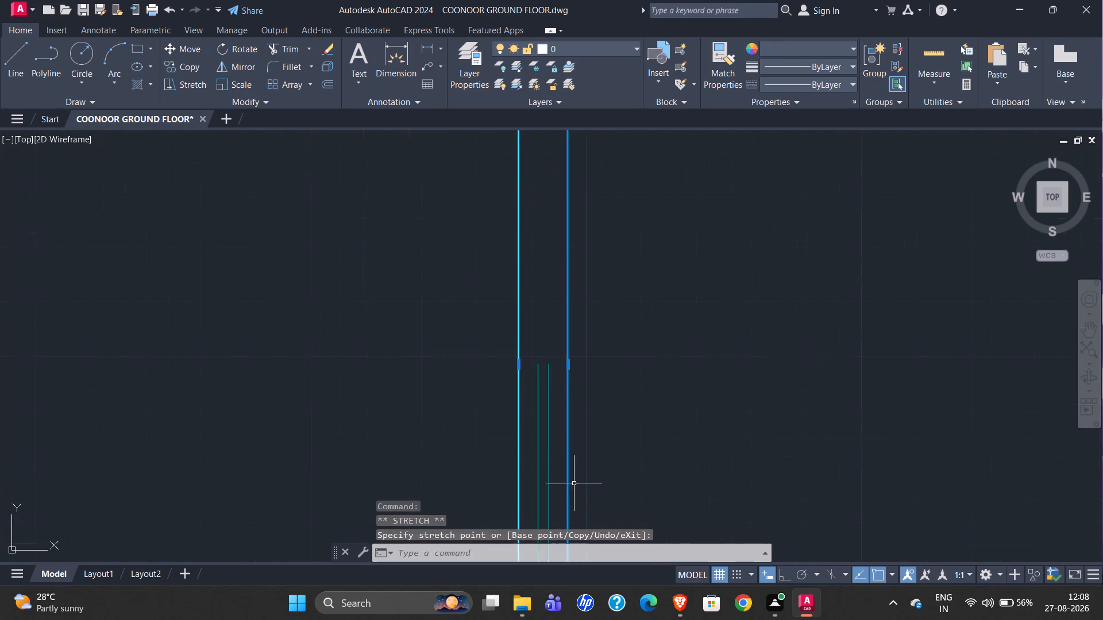
pyautogui.scroll(2, 574, 482)
pyautogui.scroll(-1, 614, 367)
pyautogui.press('Escape')
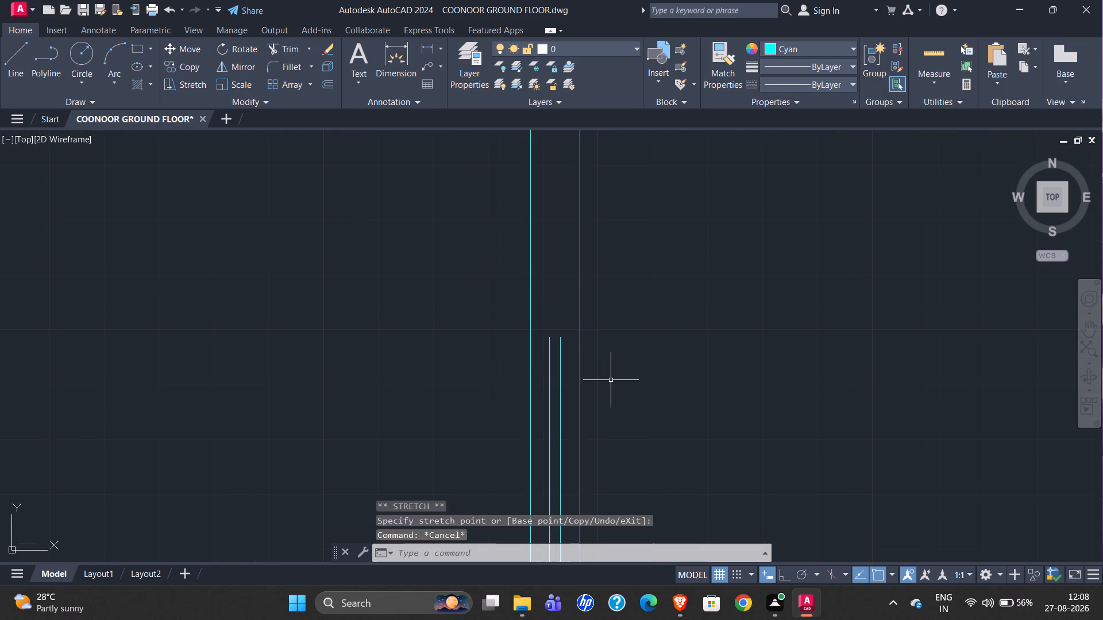
# Extend the two glazing lines of the east wall window to the north end of its frame.
pyautogui.press('e')
pyautogui.press('x')
pyautogui.press('Return')
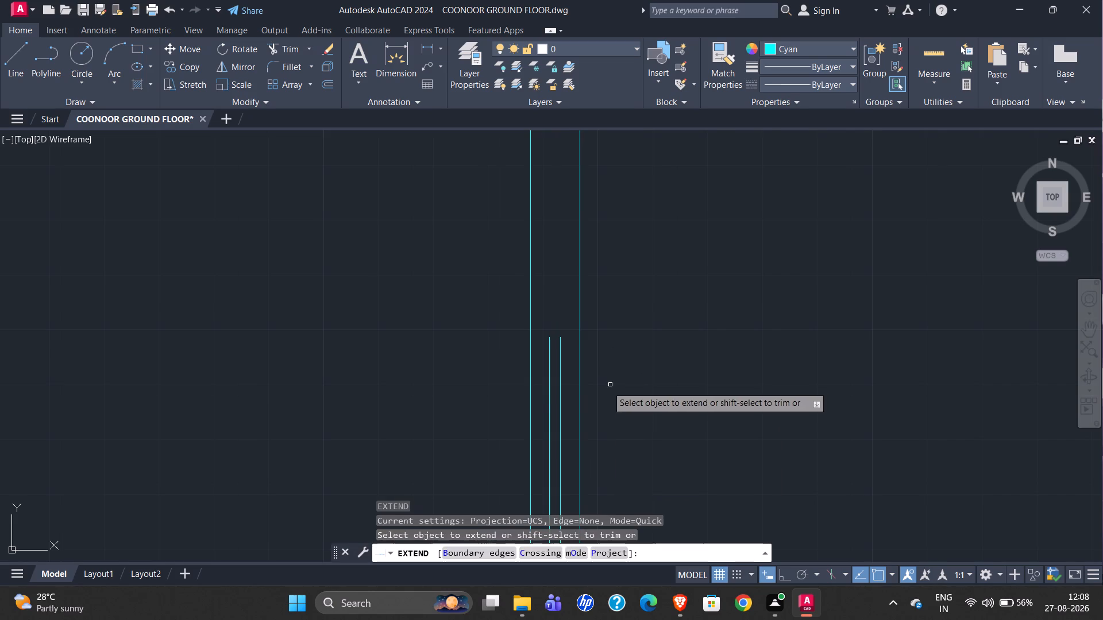
pyautogui.moveTo(546, 402); pyautogui.dragTo(563, 403)
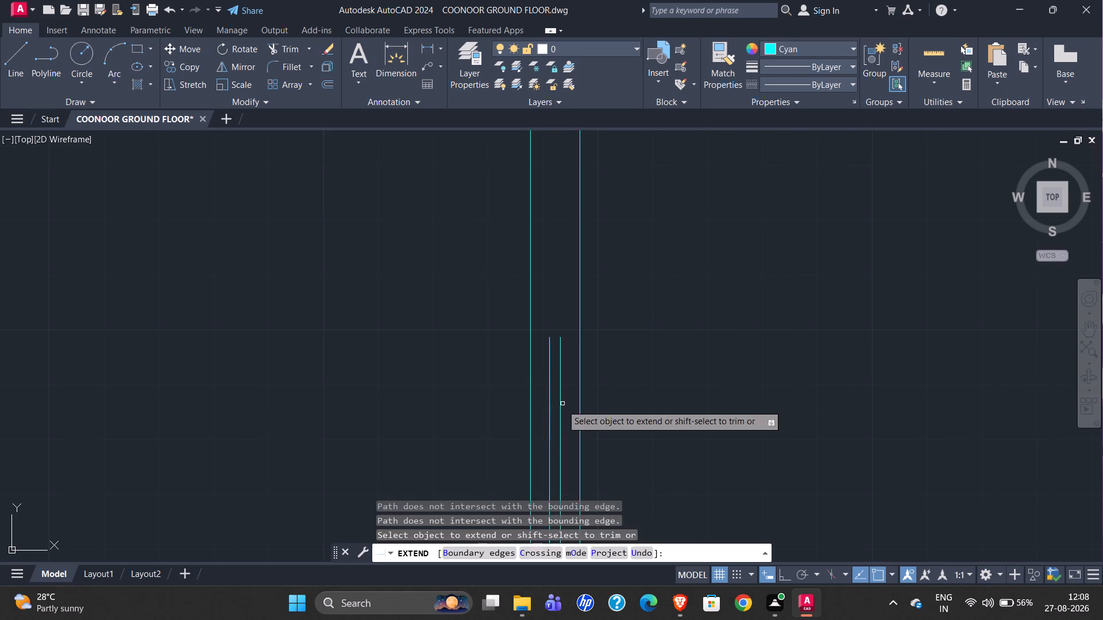
pyautogui.scroll(-1, 542, 436)
pyautogui.moveTo(537, 427); pyautogui.dragTo(565, 422)
pyautogui.scroll(-2, 778, 320)
pyautogui.press('Escape')
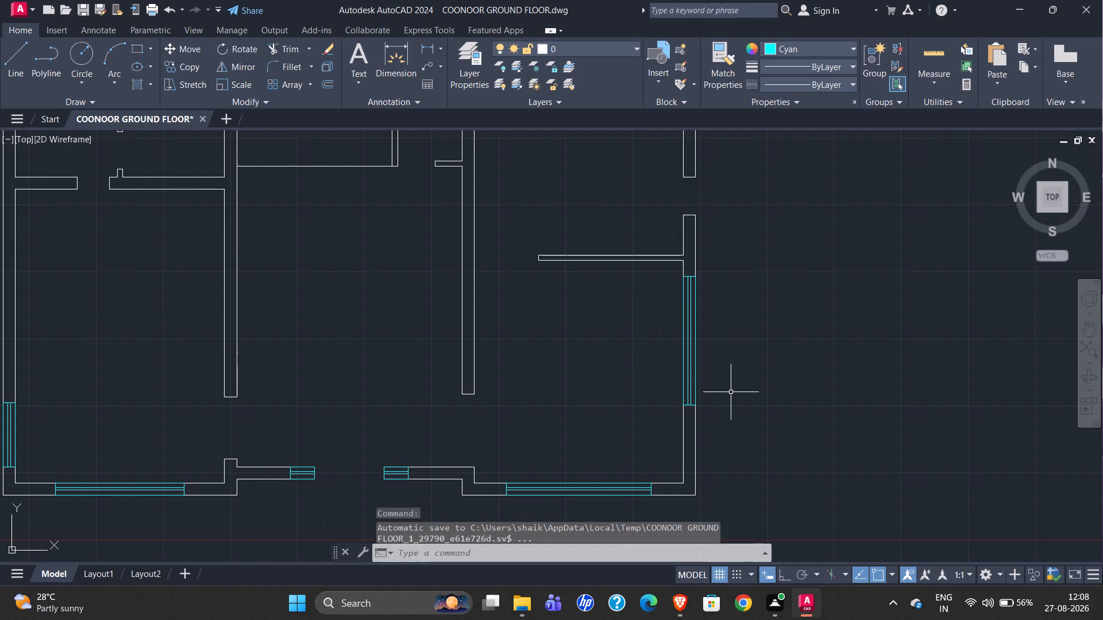
# Examine the walls and windows of the original ground floor plan for how they are filled.
pyautogui.scroll(-1, 678, 431)
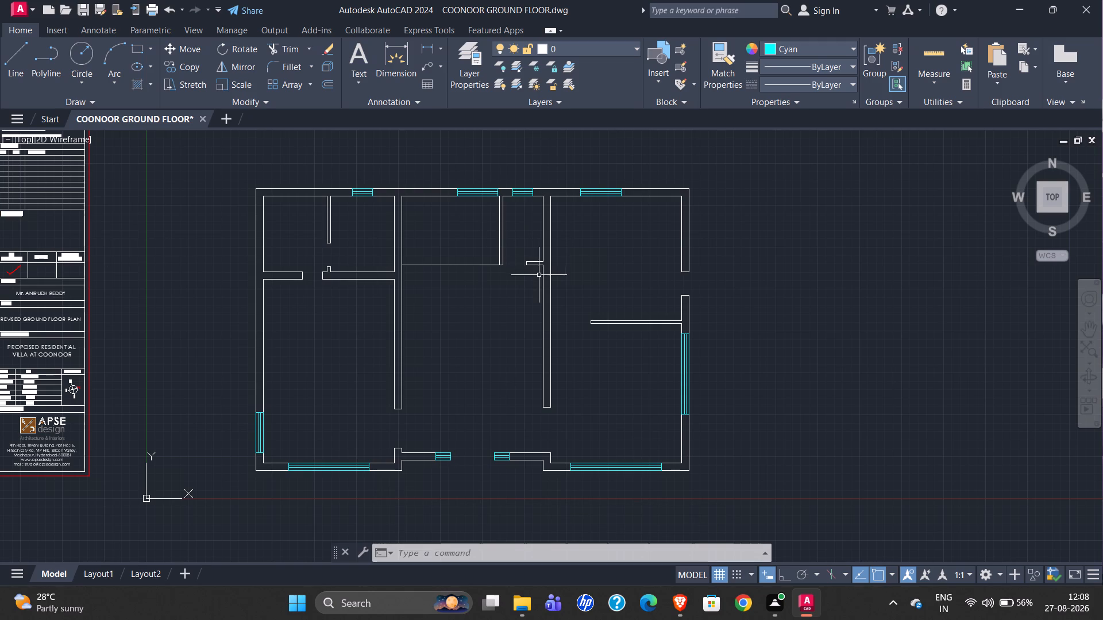
pyautogui.scroll(-1, 651, 285)
pyautogui.scroll(-2, 511, 311)
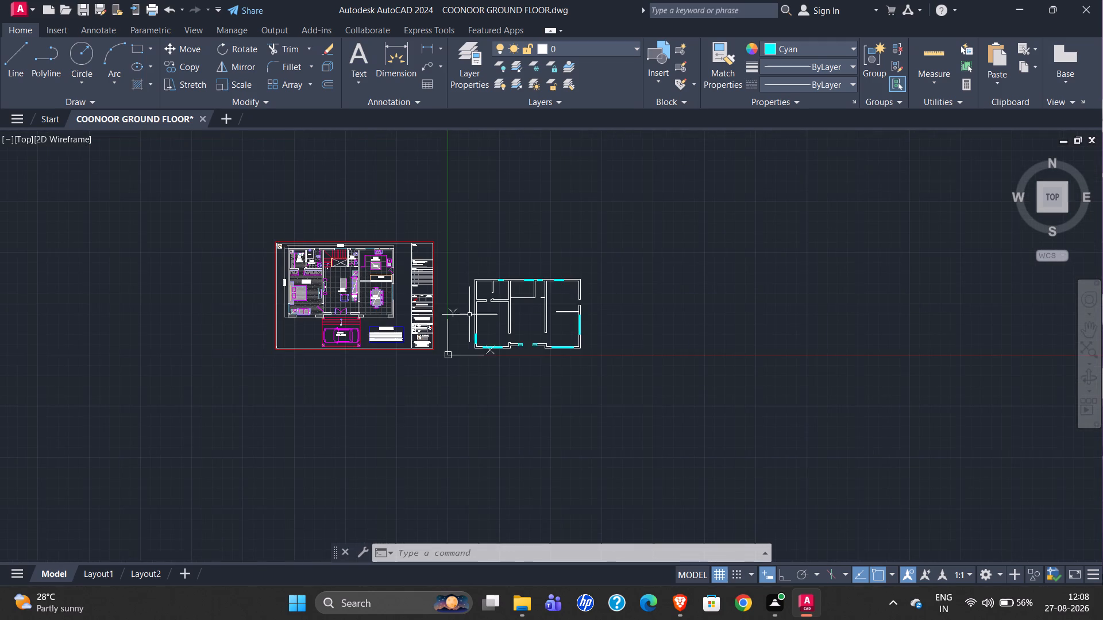
pyautogui.scroll(4, 301, 273)
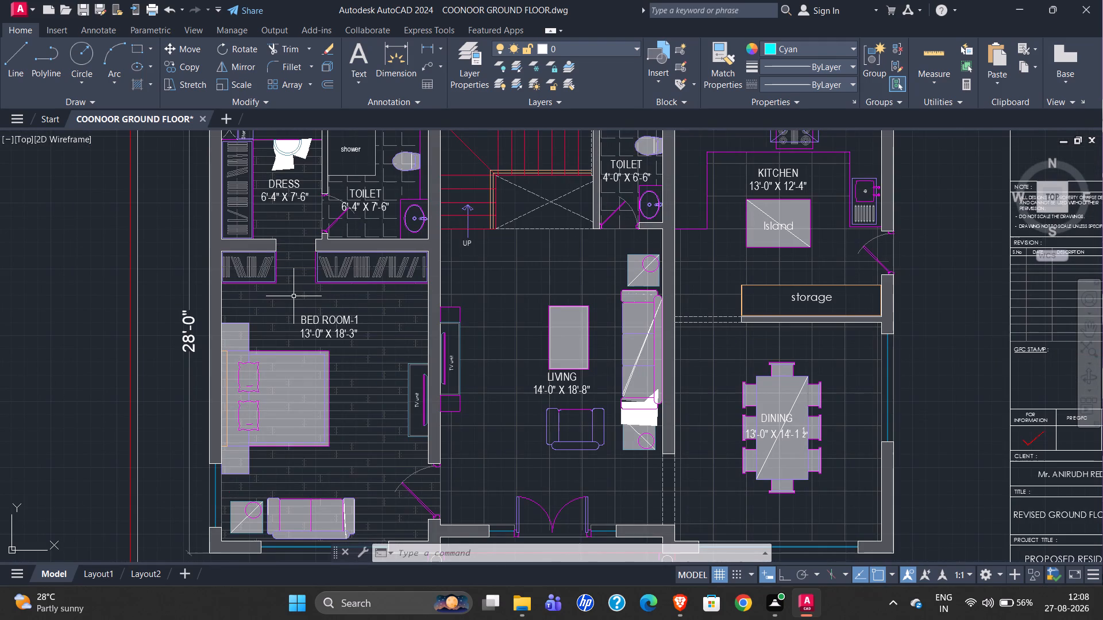
pyautogui.scroll(-1, 286, 312)
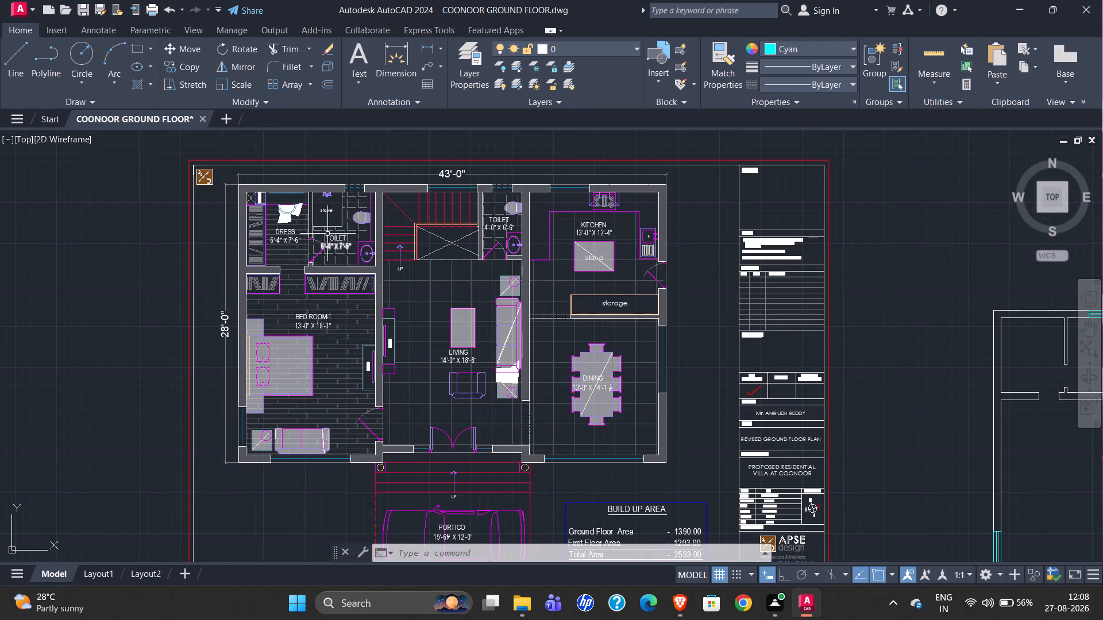
pyautogui.scroll(3, 322, 231)
pyautogui.scroll(-1, 222, 273)
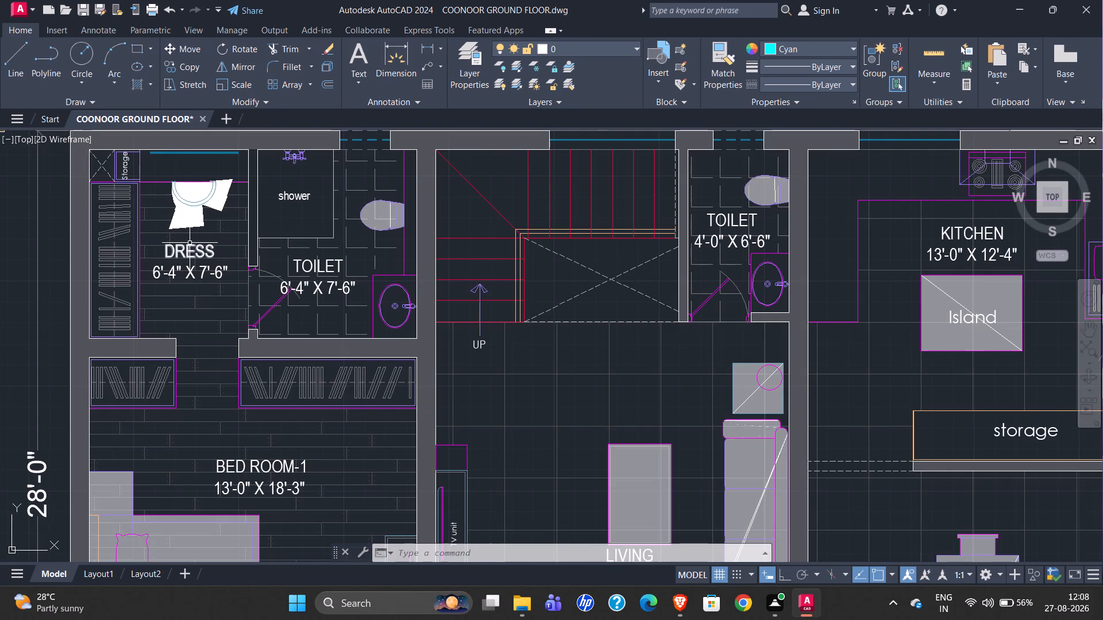
pyautogui.scroll(-2, 227, 243)
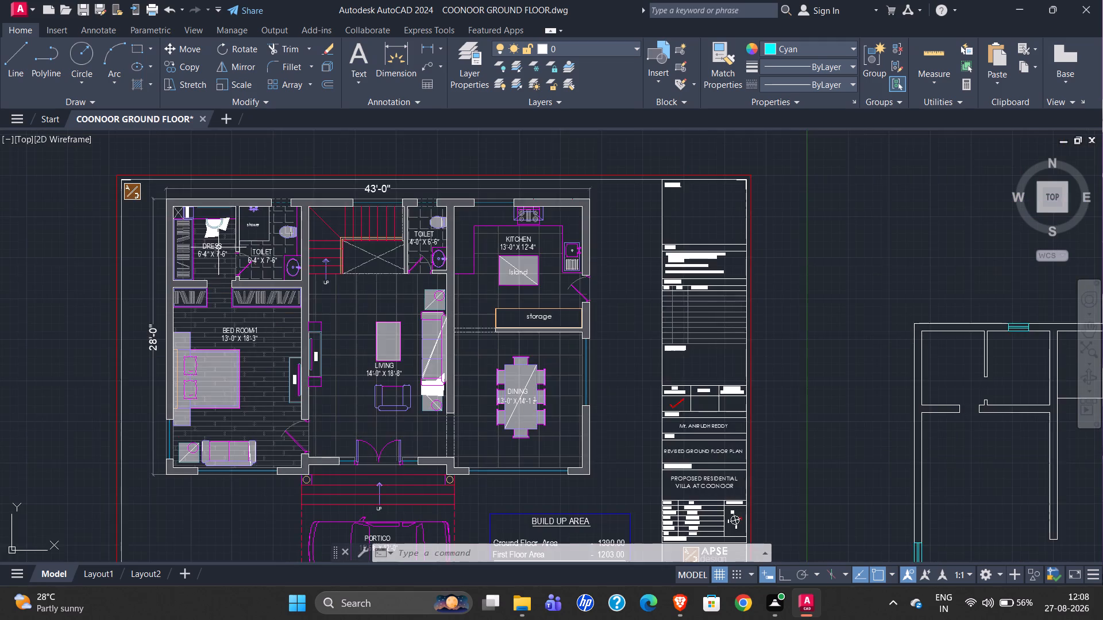
pyautogui.scroll(-1, 209, 254)
# Fill the narrow glazing strips of the bedroom's west and south windows in the redrawn plan with a solid cyan hatch.
pyautogui.scroll(3, 686, 487)
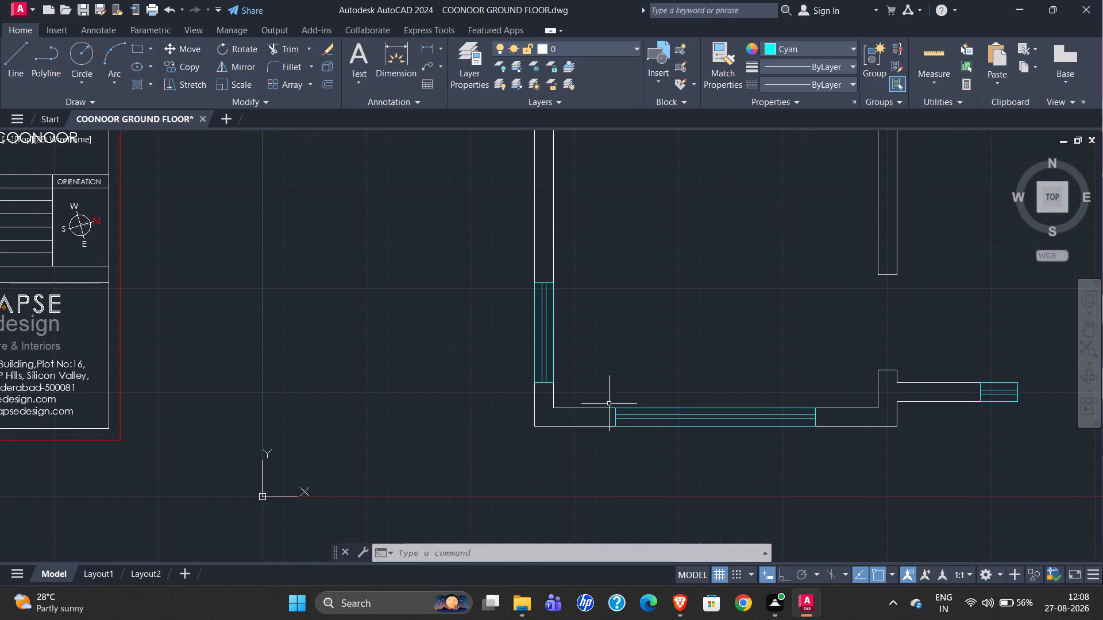
pyautogui.click(137, 83)
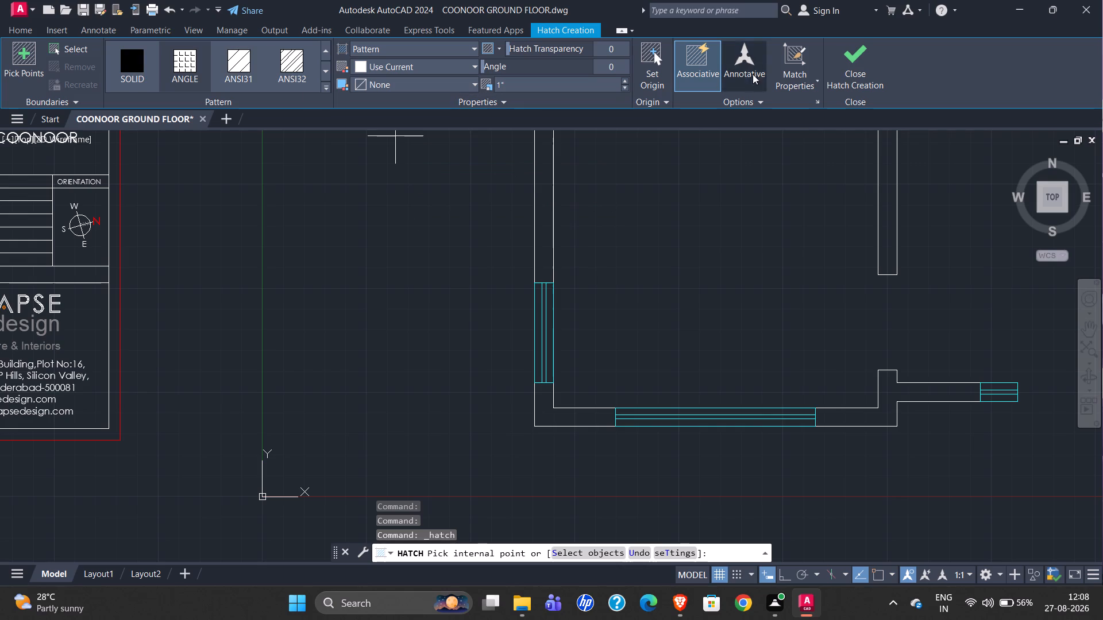
pyautogui.click(425, 65)
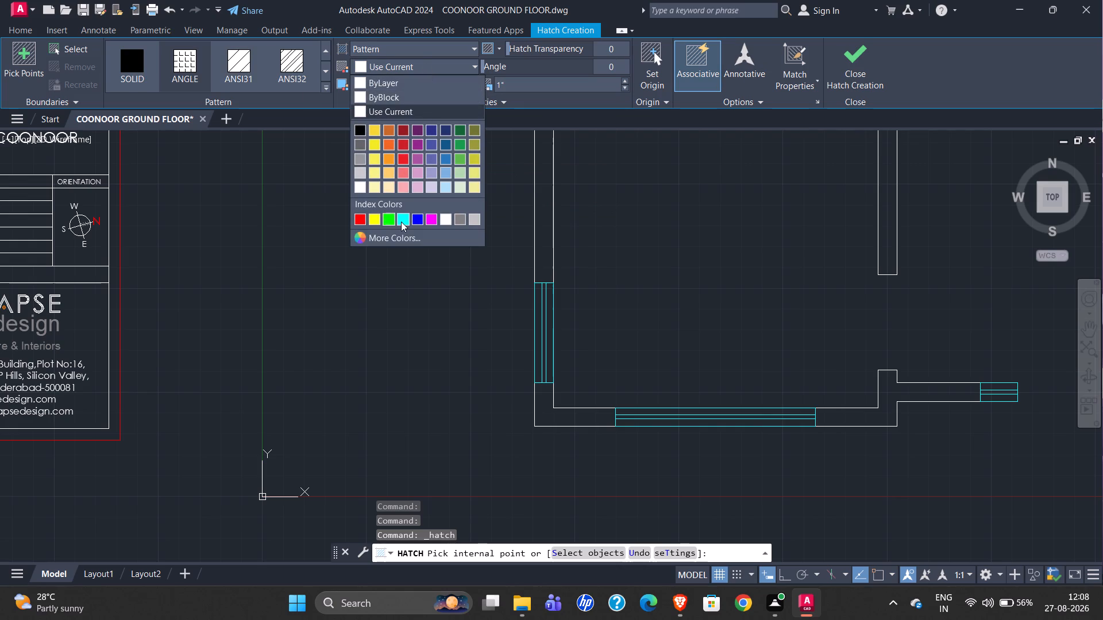
pyautogui.click(401, 222)
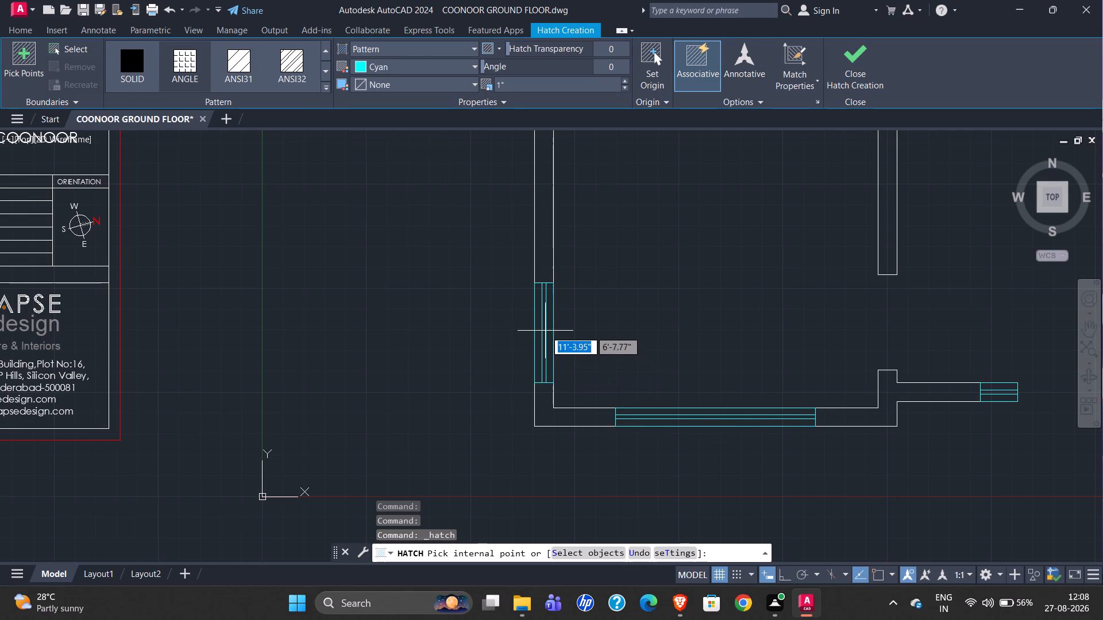
pyautogui.scroll(2, 545, 328)
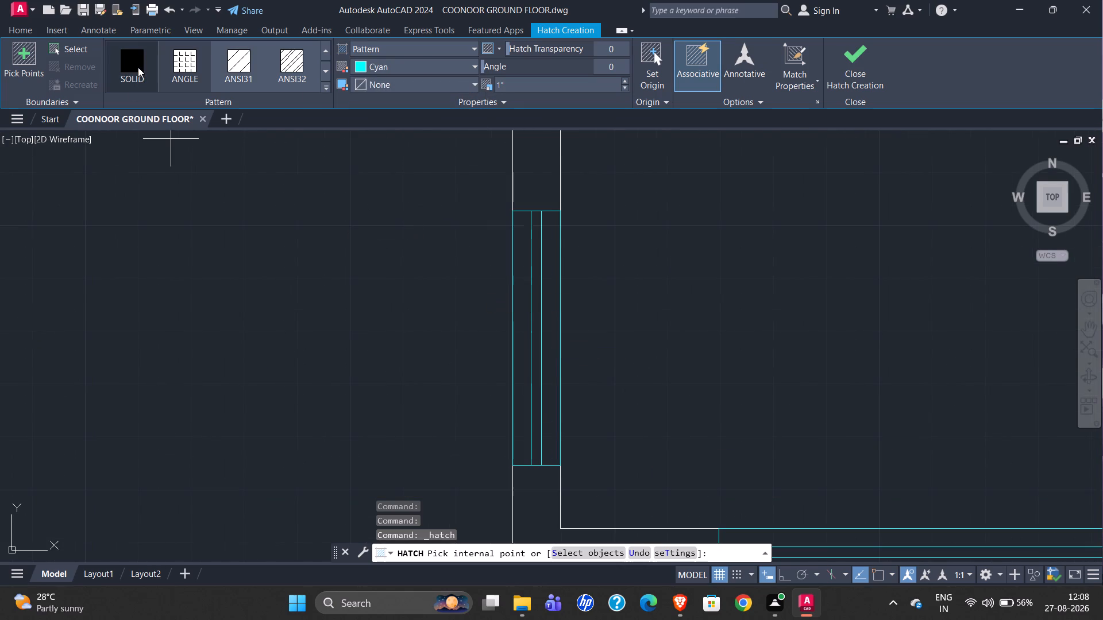
pyautogui.click(138, 67)
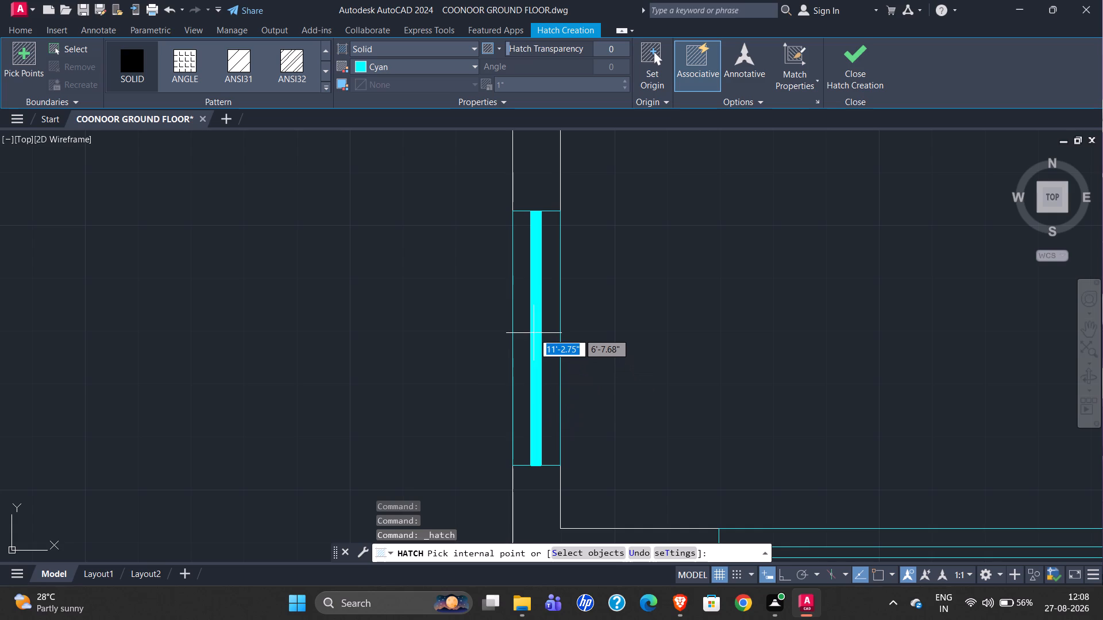
pyautogui.click(534, 333)
pyautogui.scroll(-2, 694, 242)
pyautogui.scroll(2, 800, 394)
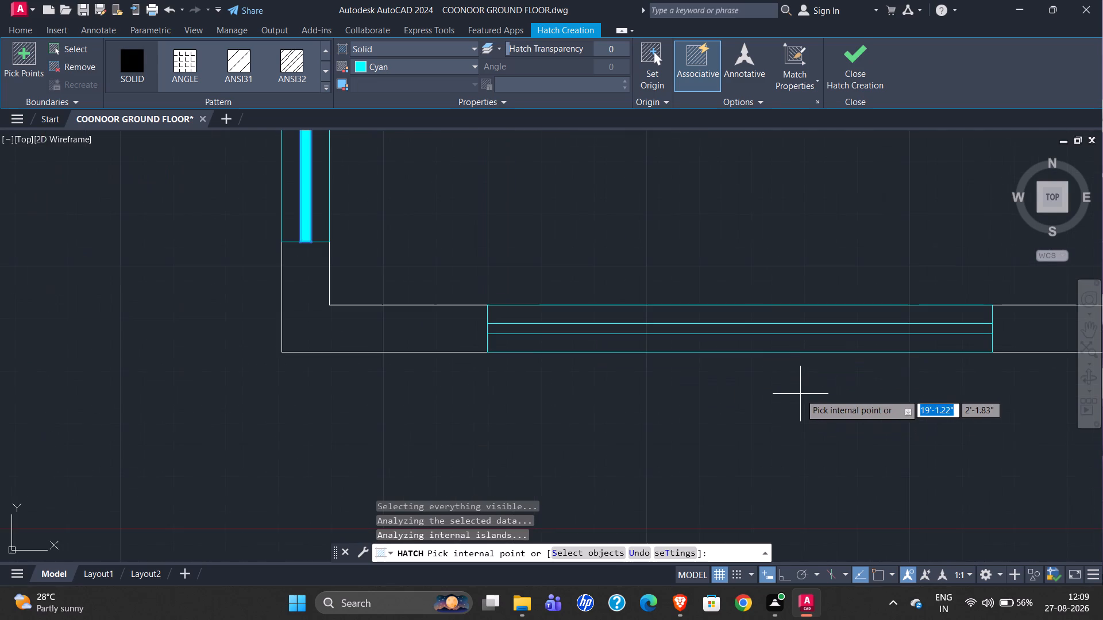
pyautogui.click(776, 331)
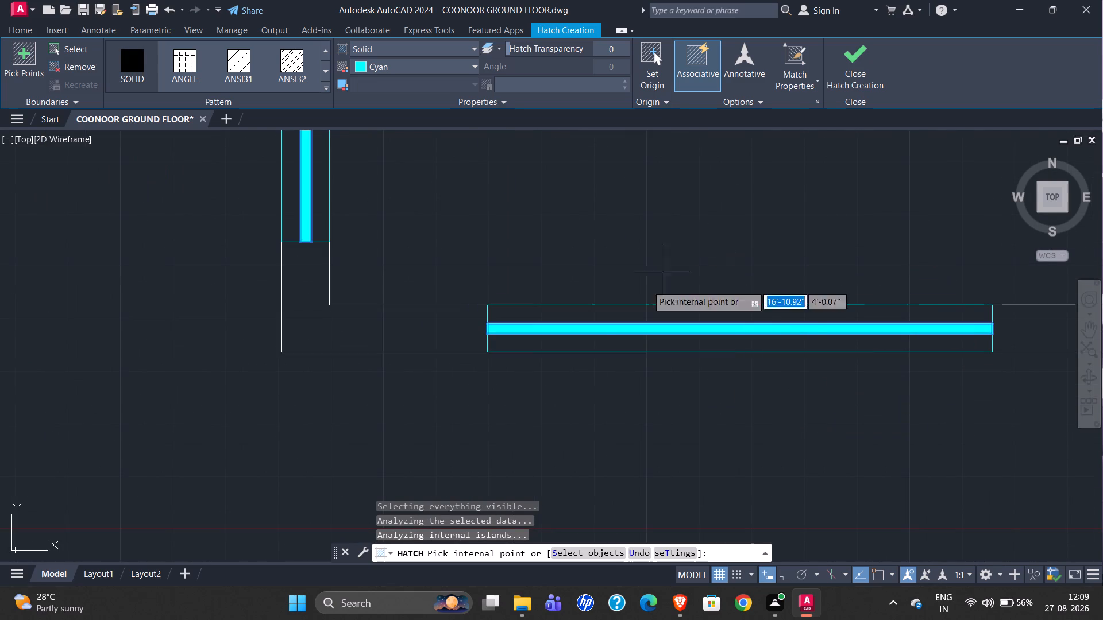
# Compare the window glazing in the original plan, including the entrance front and the north wall.
pyautogui.scroll(-3, 596, 335)
pyautogui.scroll(-2, 708, 435)
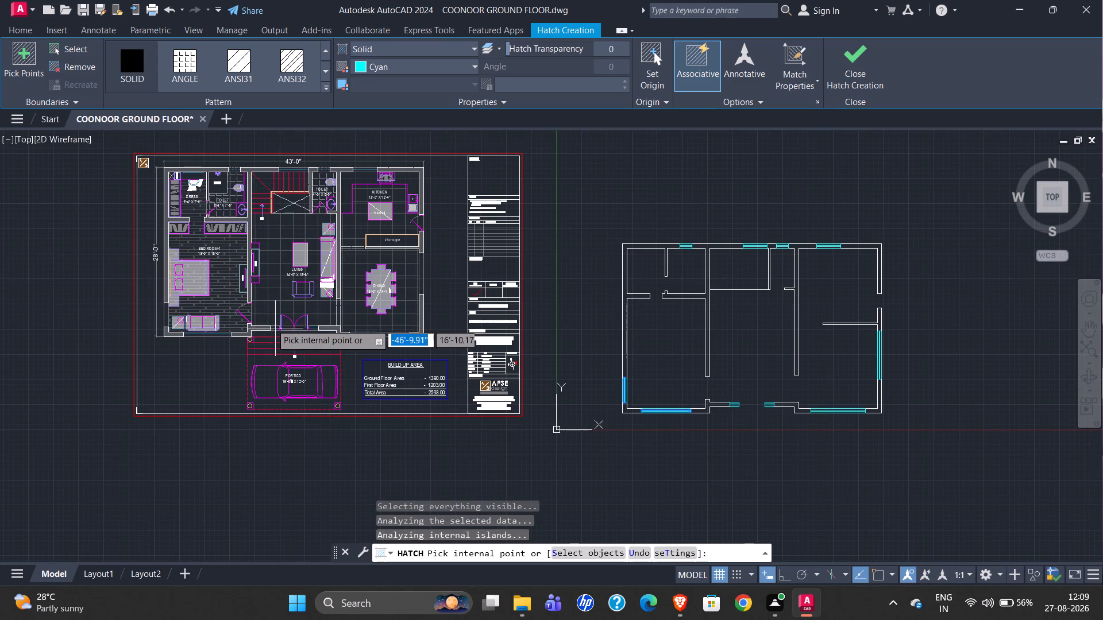
pyautogui.scroll(4, 268, 320)
pyautogui.scroll(-2, 150, 319)
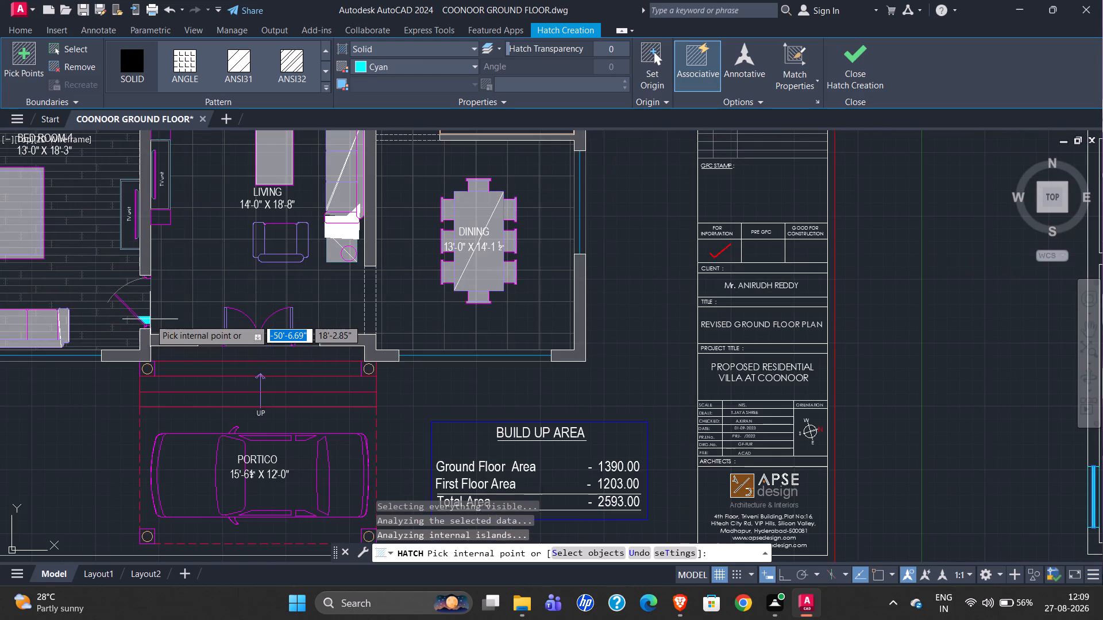
pyautogui.scroll(-1, 271, 410)
pyautogui.scroll(-1, 307, 443)
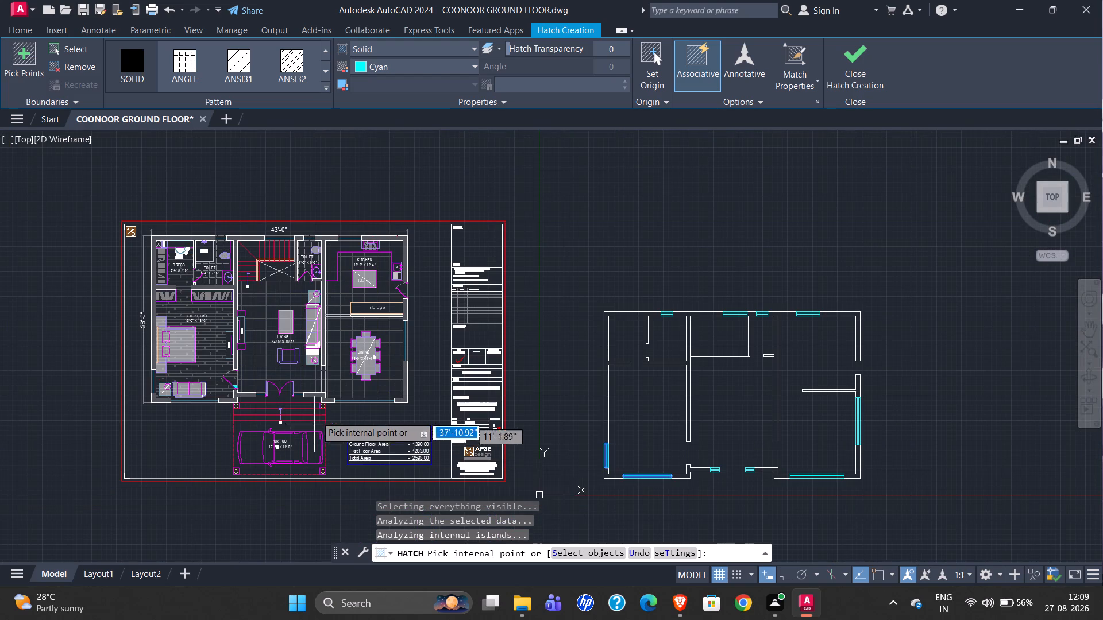
pyautogui.scroll(2, 121, 225)
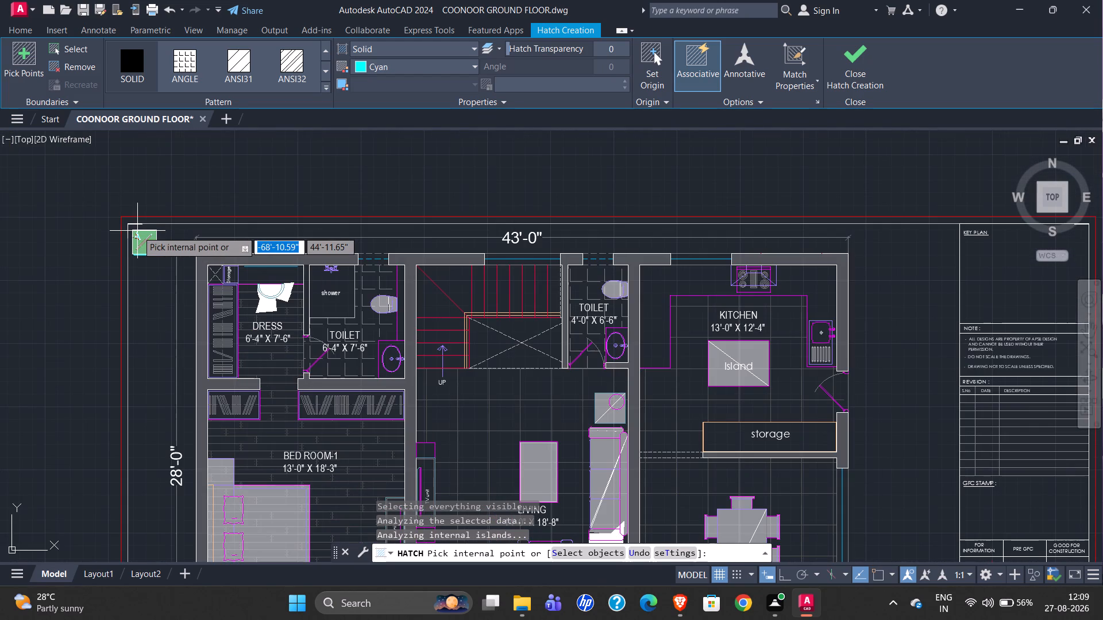
pyautogui.scroll(-1, 279, 213)
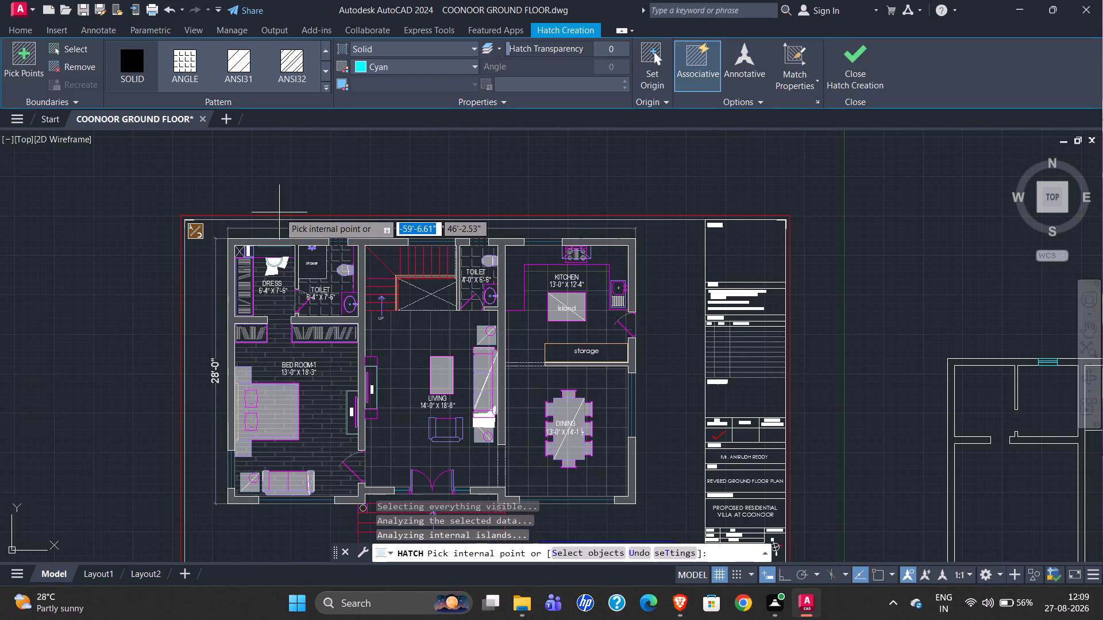
pyautogui.scroll(-2, 265, 212)
# Fill the glazing strips of the two small windows beside the entrance with the same solid cyan hatch.
pyautogui.scroll(3, 648, 378)
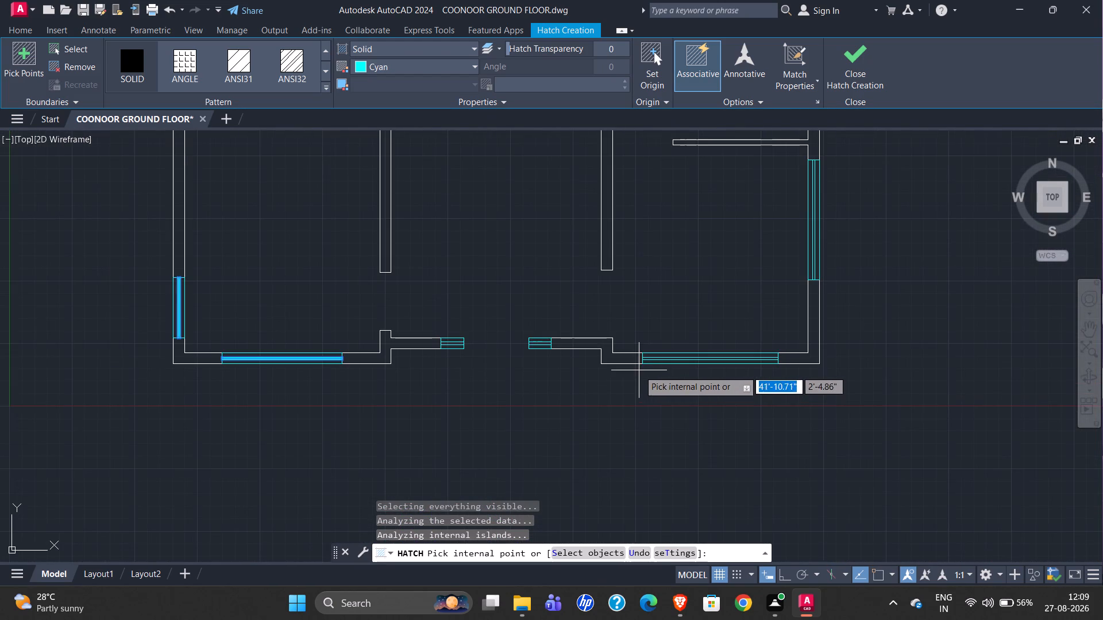
pyautogui.scroll(4, 453, 356)
pyautogui.click(443, 280)
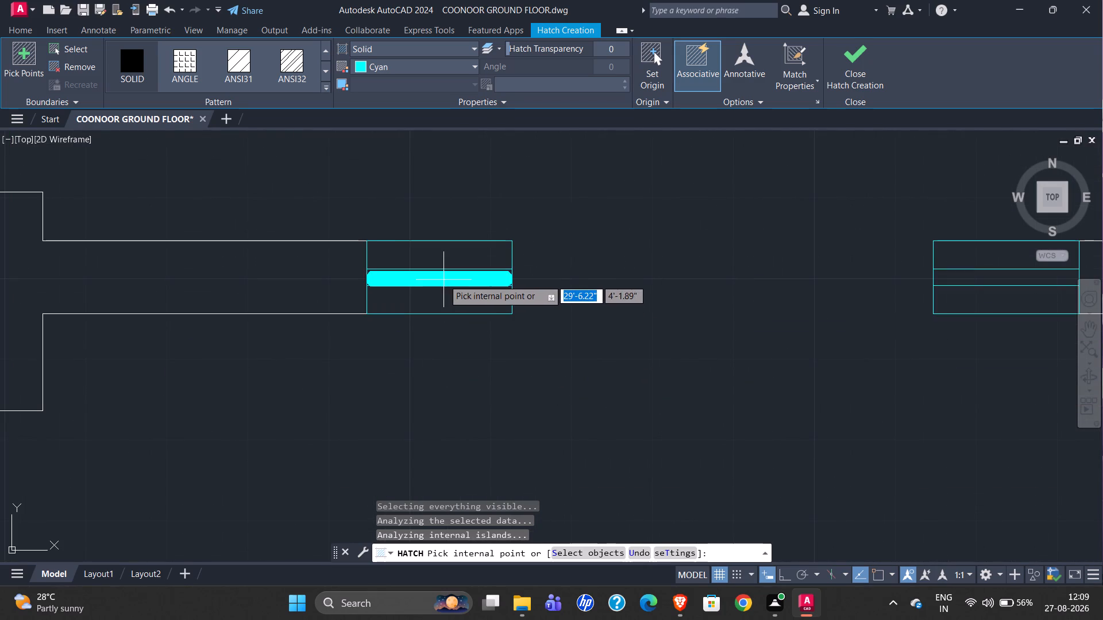
pyautogui.scroll(-1, 373, 349)
pyautogui.click(774, 303)
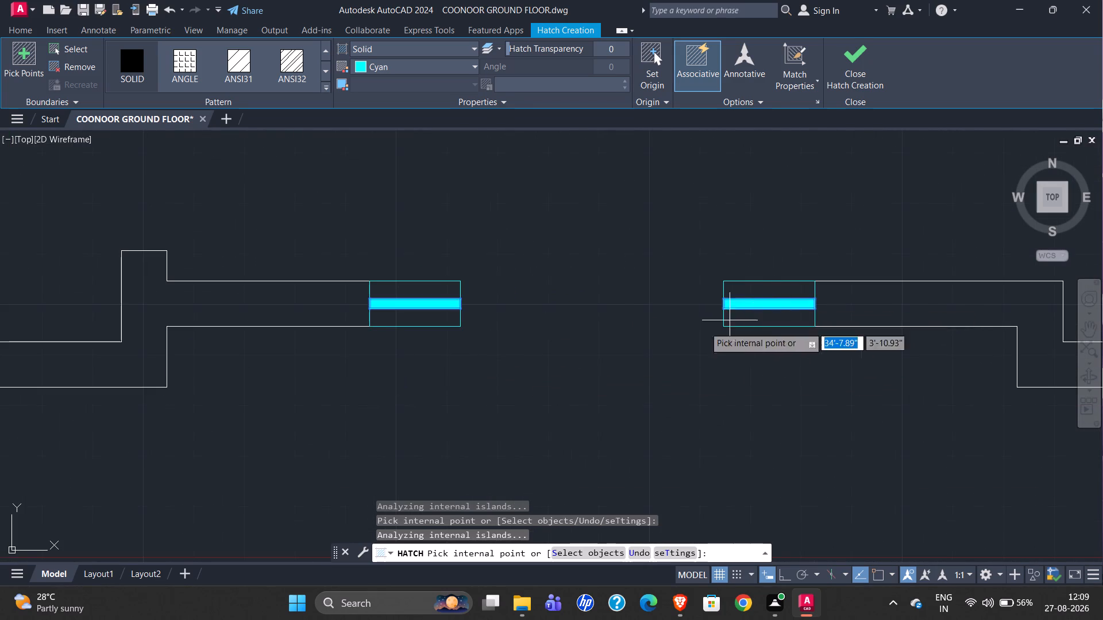
# Fill the glazing strips of the dining room's south and east windows with the solid cyan hatch.
pyautogui.scroll(-1, 529, 349)
pyautogui.scroll(-1, 607, 400)
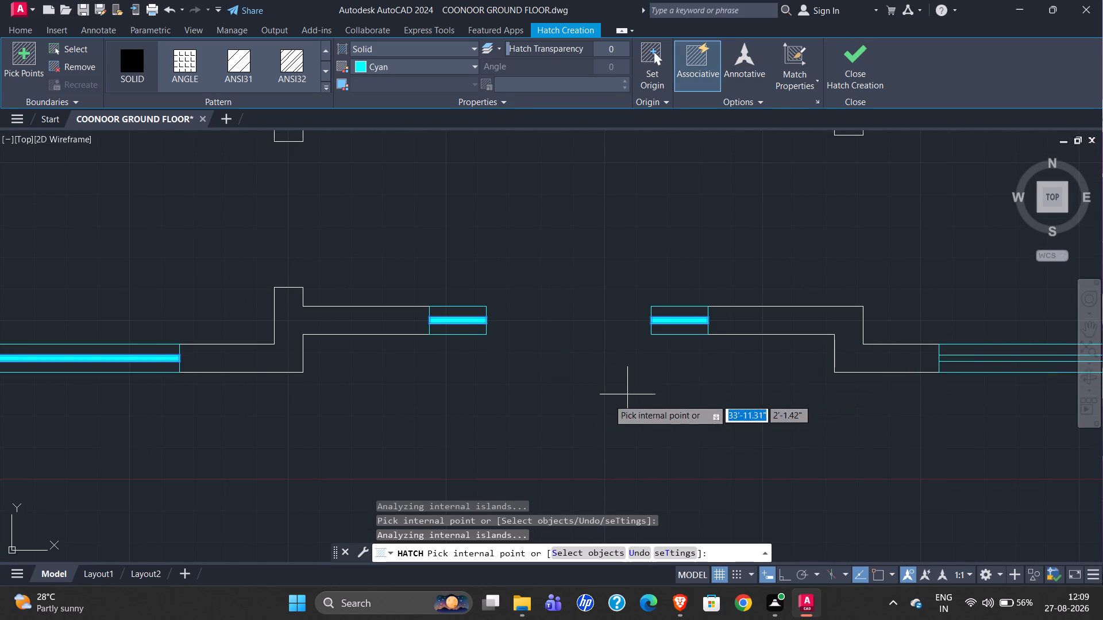
pyautogui.scroll(-1, 604, 400)
pyautogui.scroll(3, 823, 404)
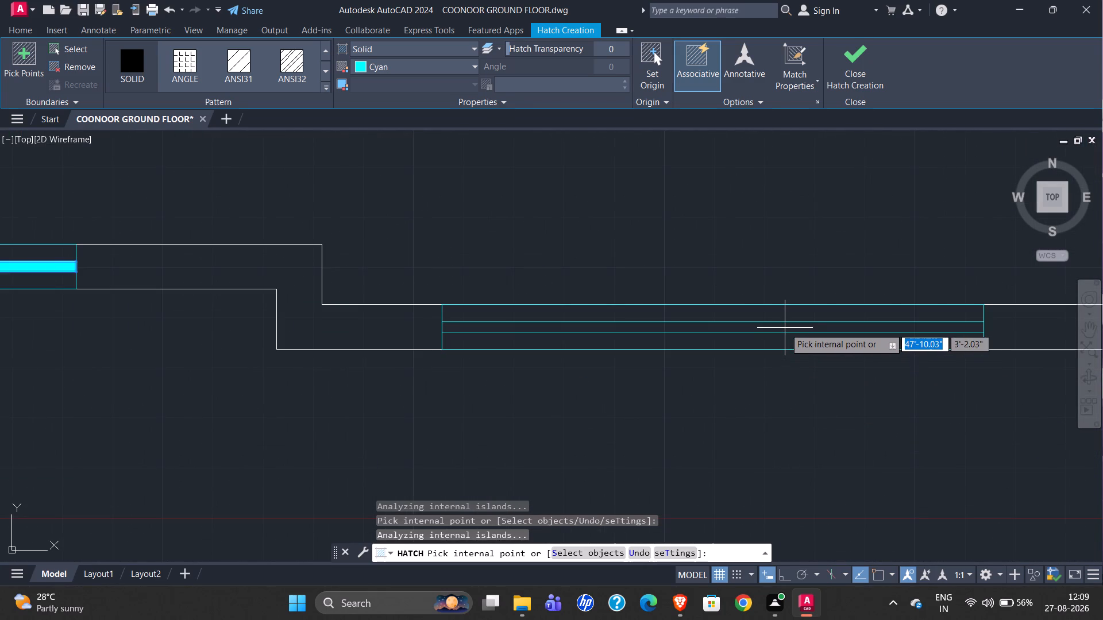
pyautogui.click(785, 328)
pyautogui.scroll(-3, 537, 435)
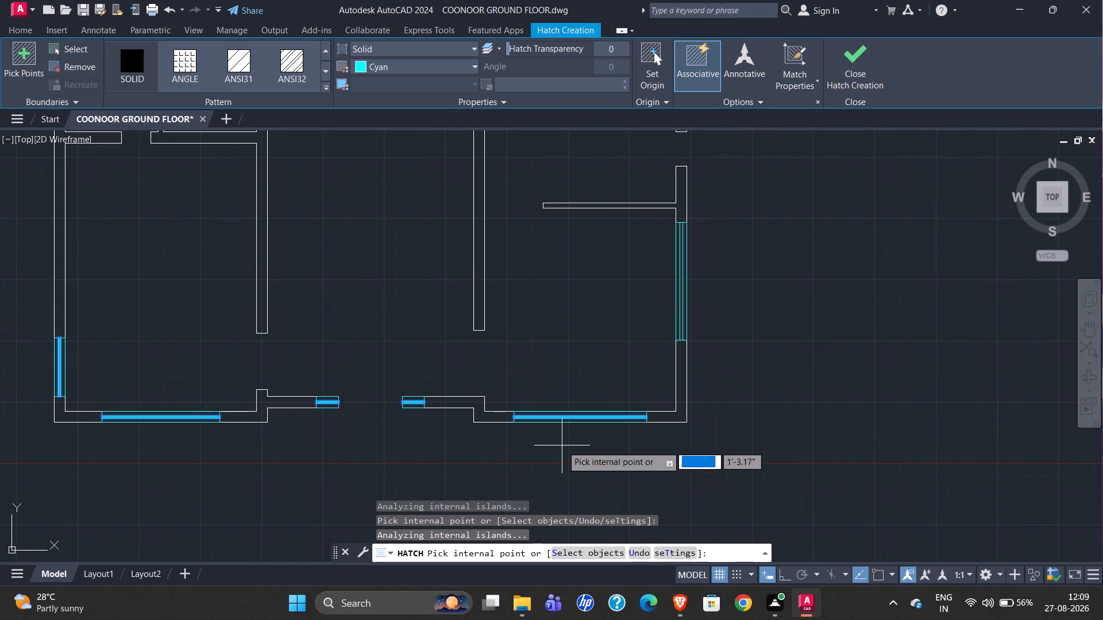
pyautogui.scroll(2, 696, 243)
pyautogui.scroll(1, 673, 288)
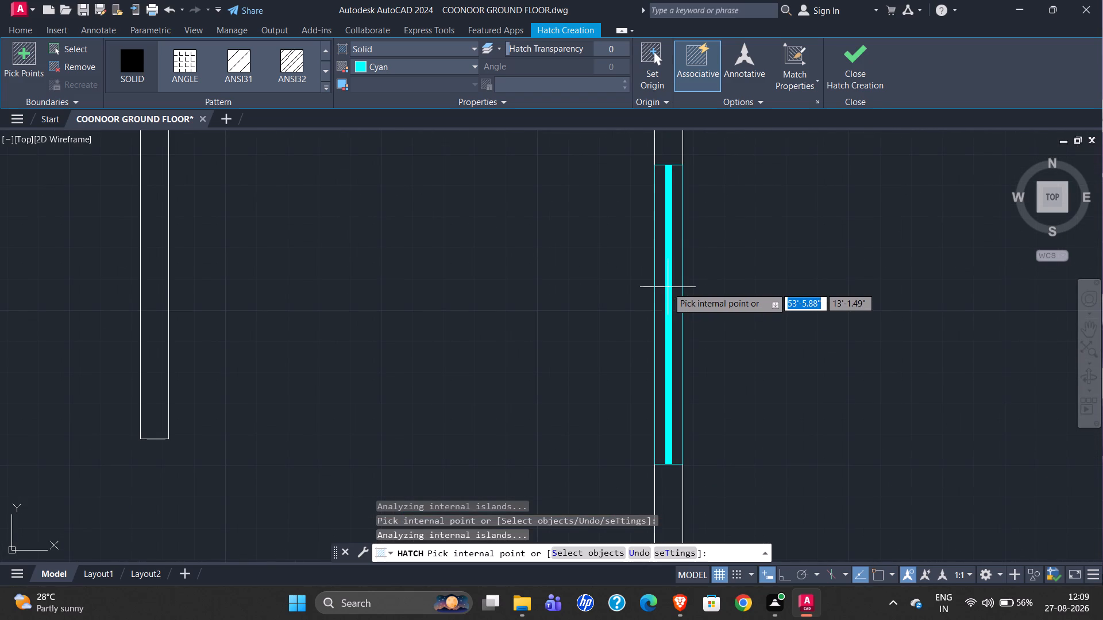
pyautogui.click(668, 287)
# Fill the glazing strips of the kitchen and staircase windows in the north wall with solid cyan and finish the hatch.
pyautogui.scroll(-3, 626, 457)
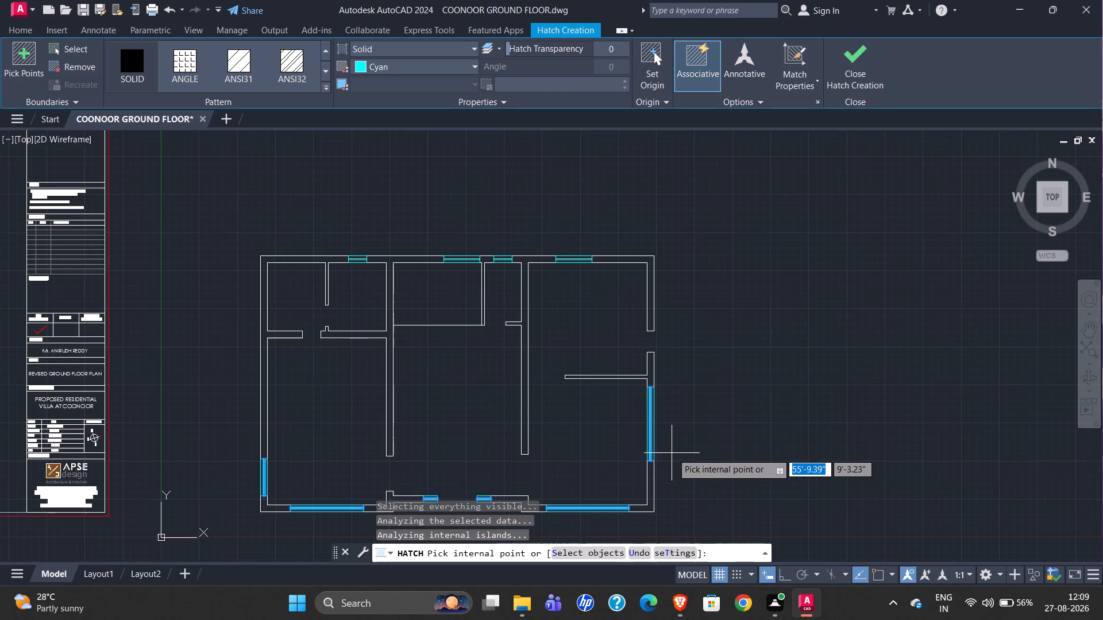
pyautogui.scroll(3, 530, 242)
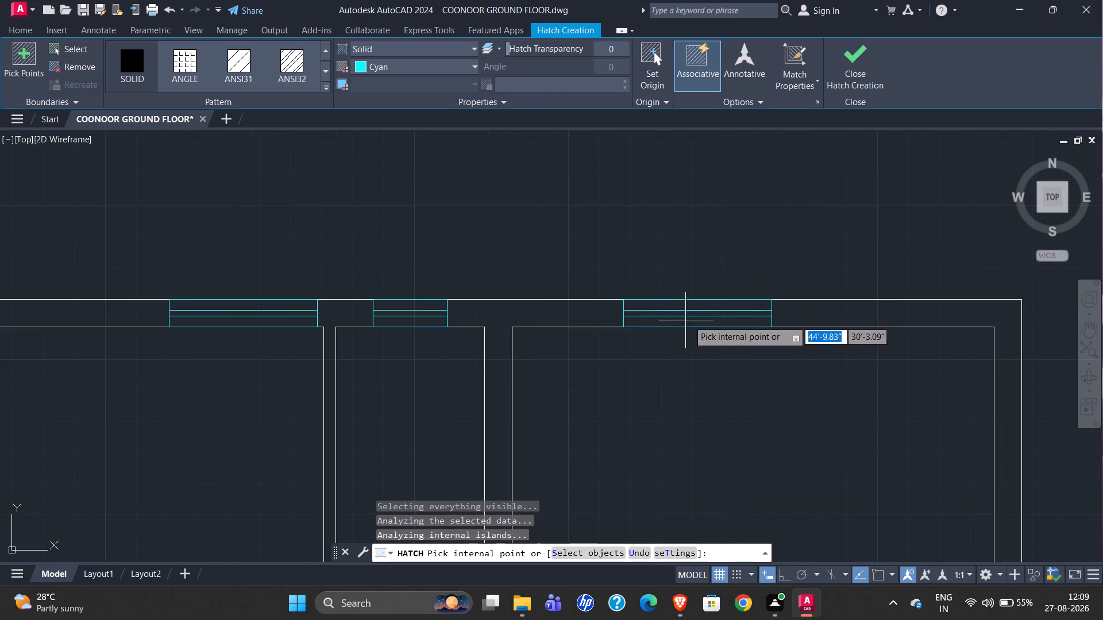
pyautogui.click(696, 312)
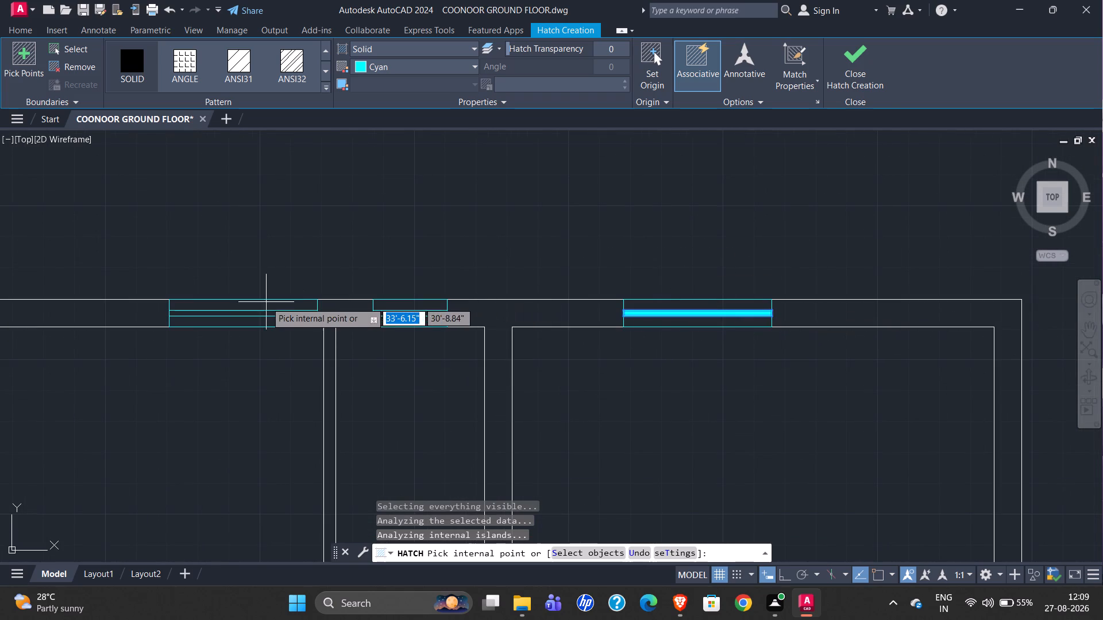
pyautogui.click(269, 311)
pyautogui.scroll(-1, 608, 242)
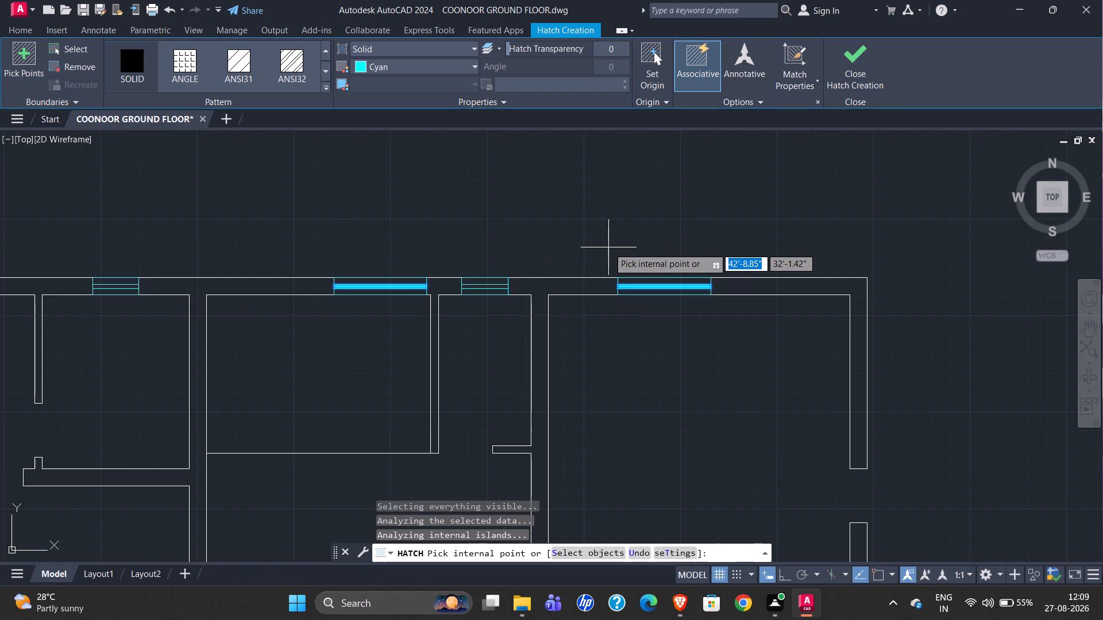
pyautogui.scroll(-2, 608, 247)
pyautogui.click(863, 65)
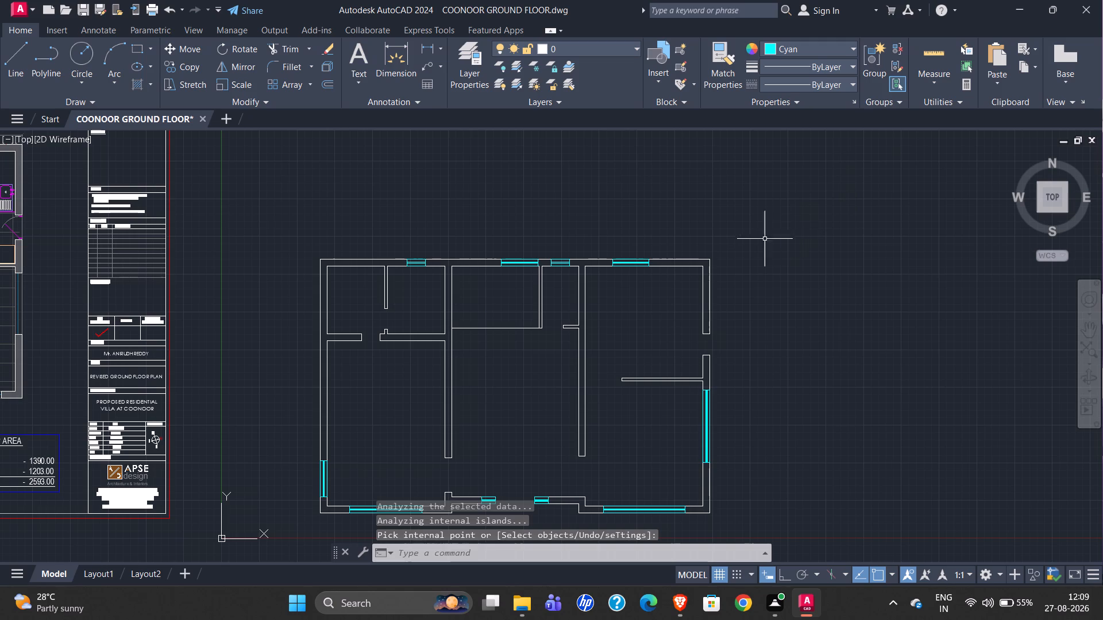
# Hatch the glazing strip of the western small window in the north wall with the CLAY pattern in cyan.
pyautogui.scroll(5, 390, 258)
pyautogui.scroll(-2, 401, 243)
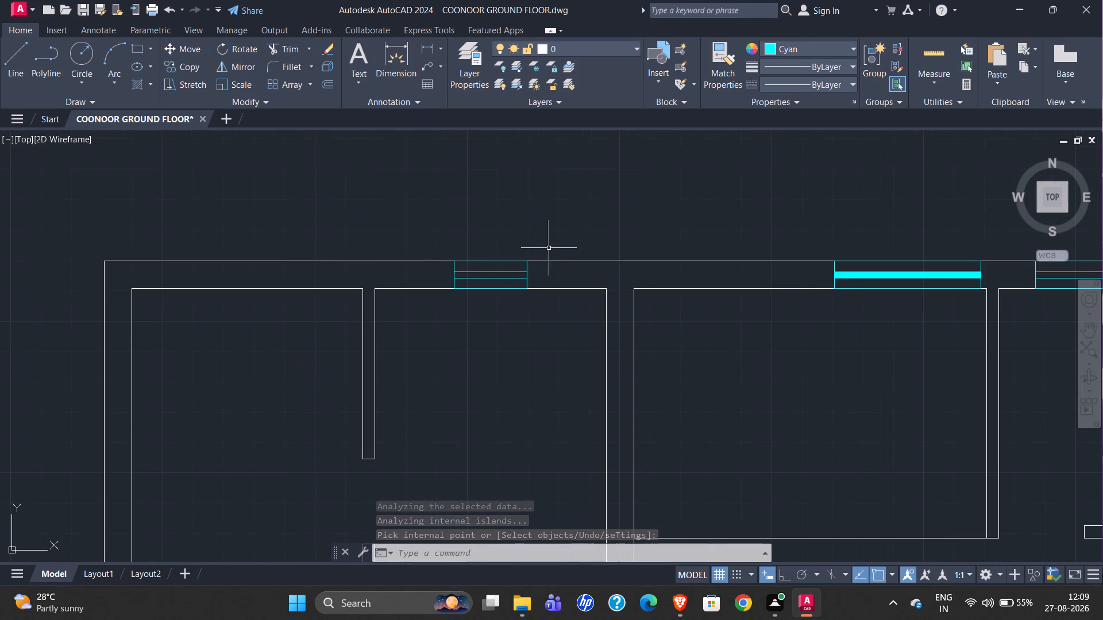
pyautogui.click(136, 90)
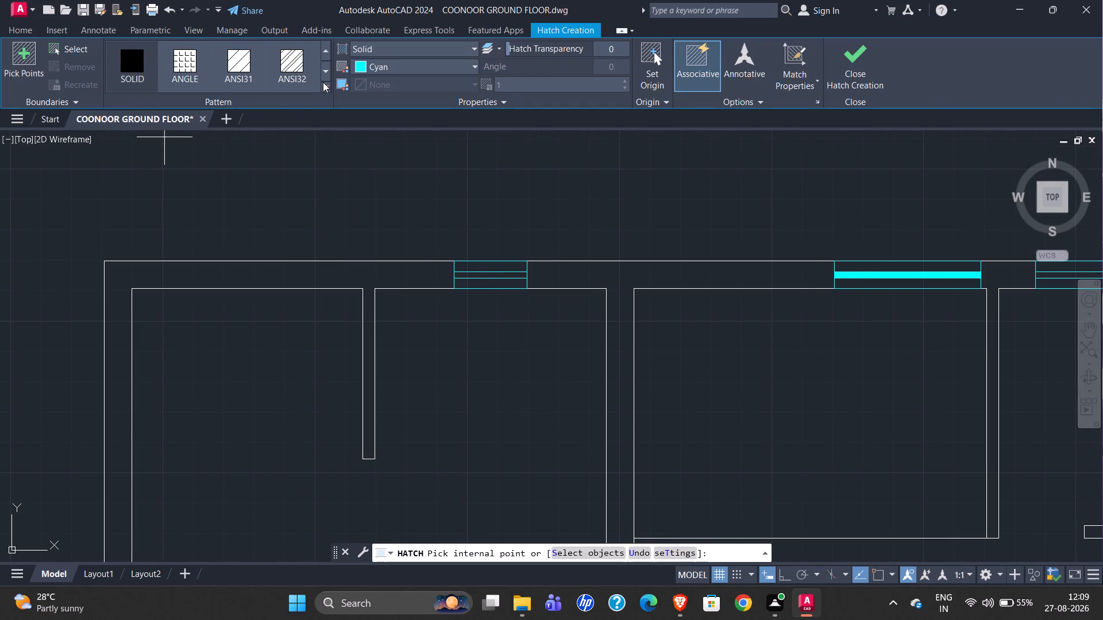
pyautogui.click(327, 87)
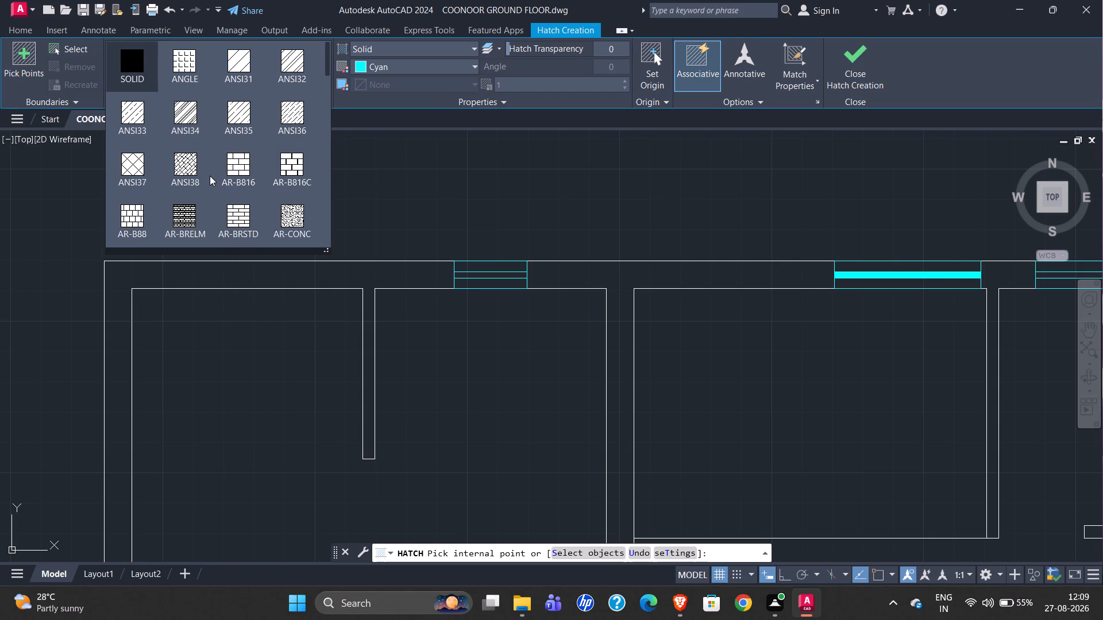
pyautogui.click(131, 125)
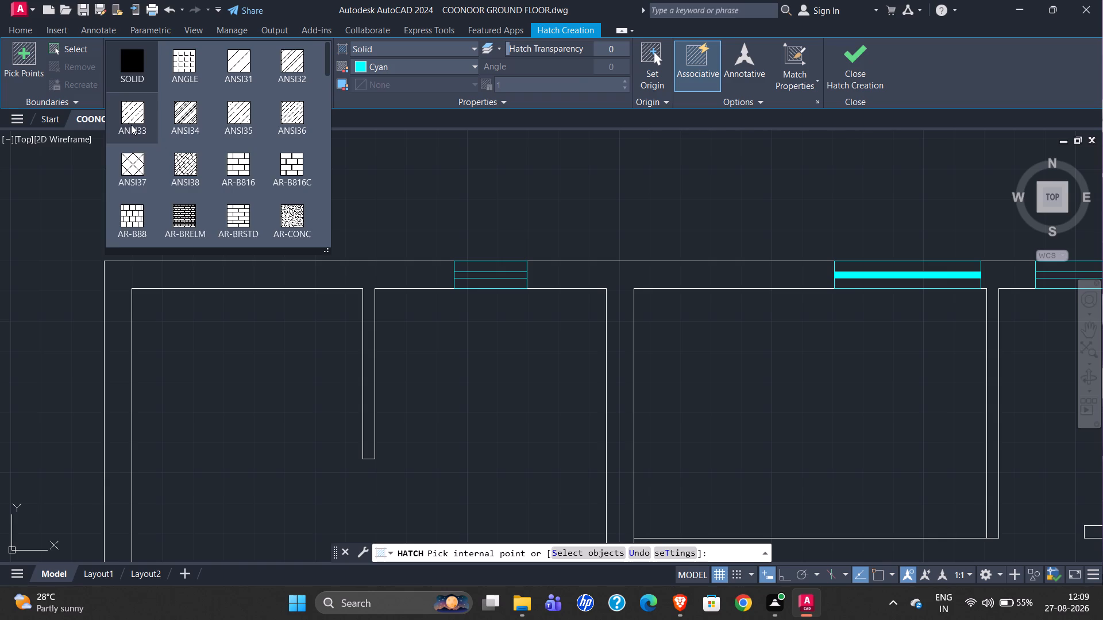
pyautogui.scroll(2, 489, 263)
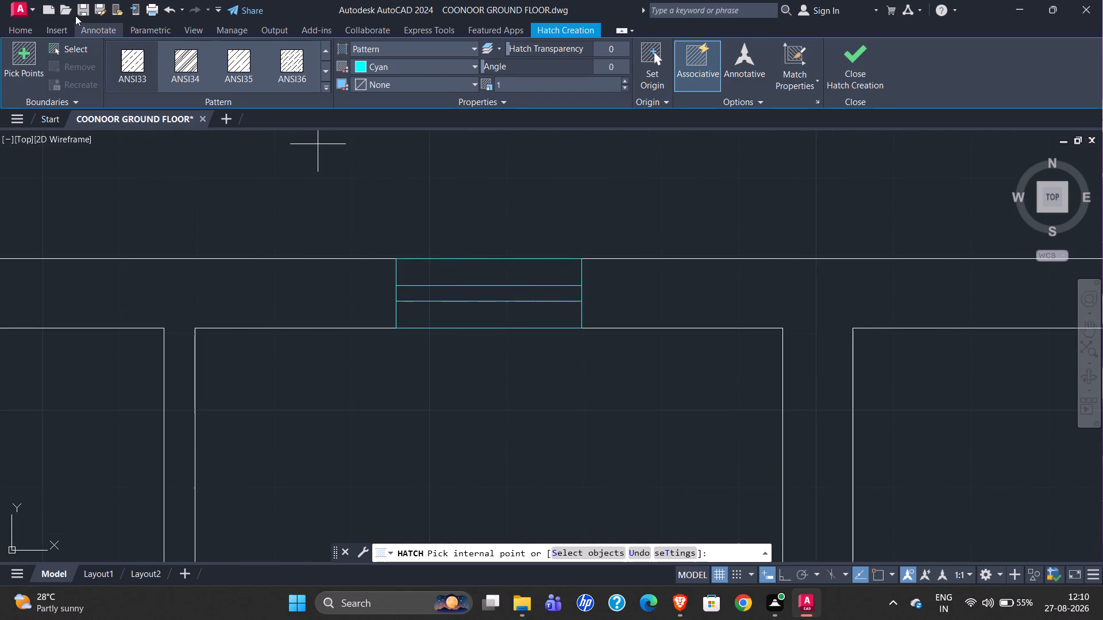
pyautogui.click(330, 85)
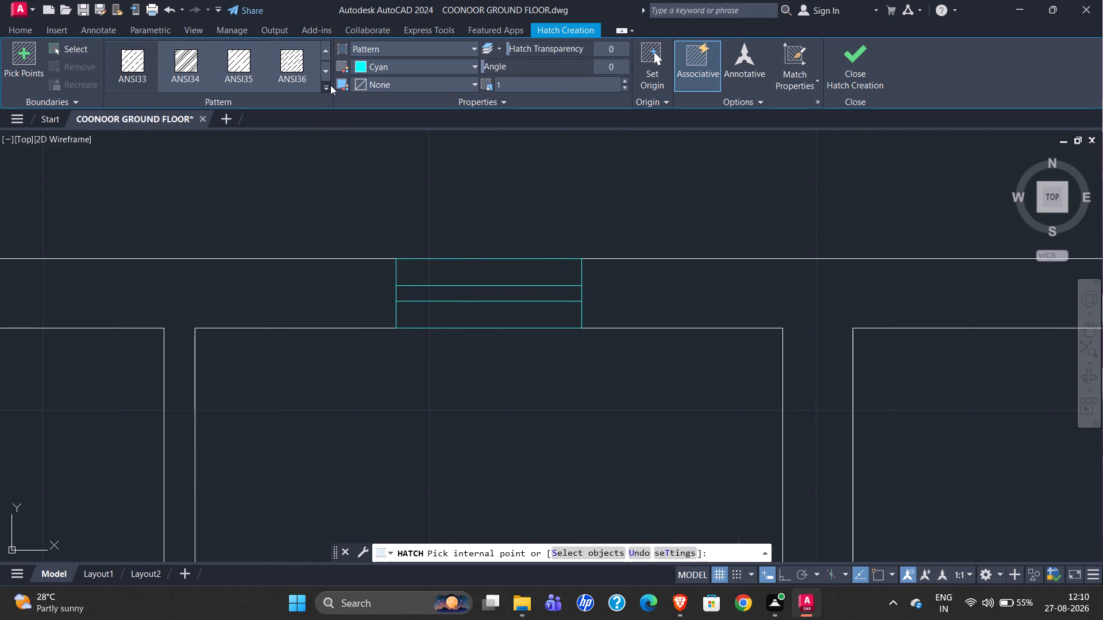
pyautogui.scroll(-2, 228, 188)
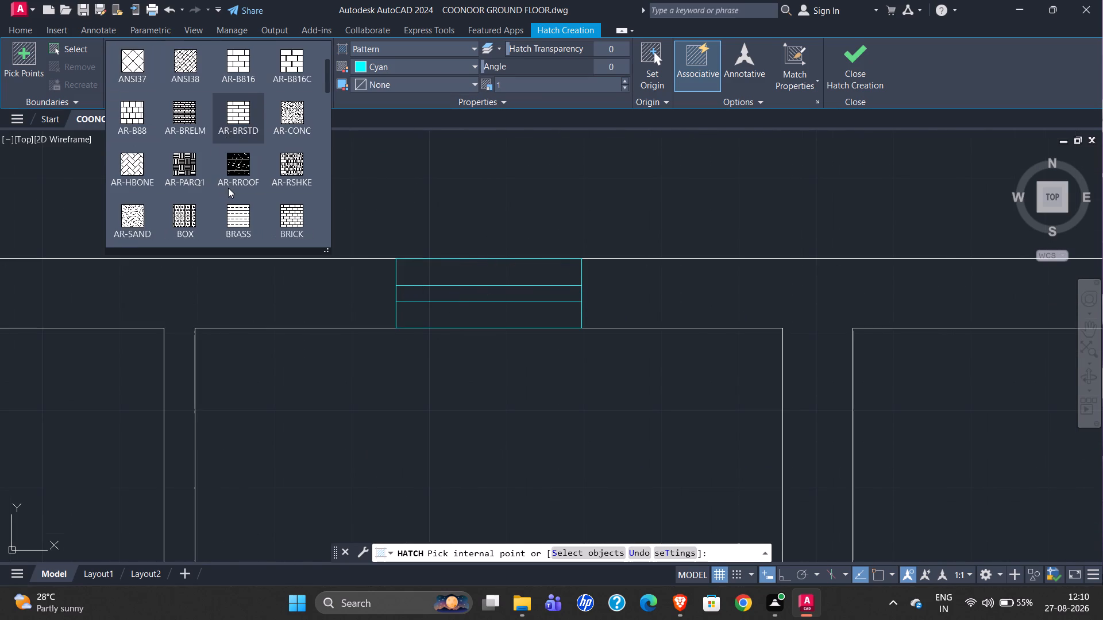
pyautogui.scroll(-1, 228, 188)
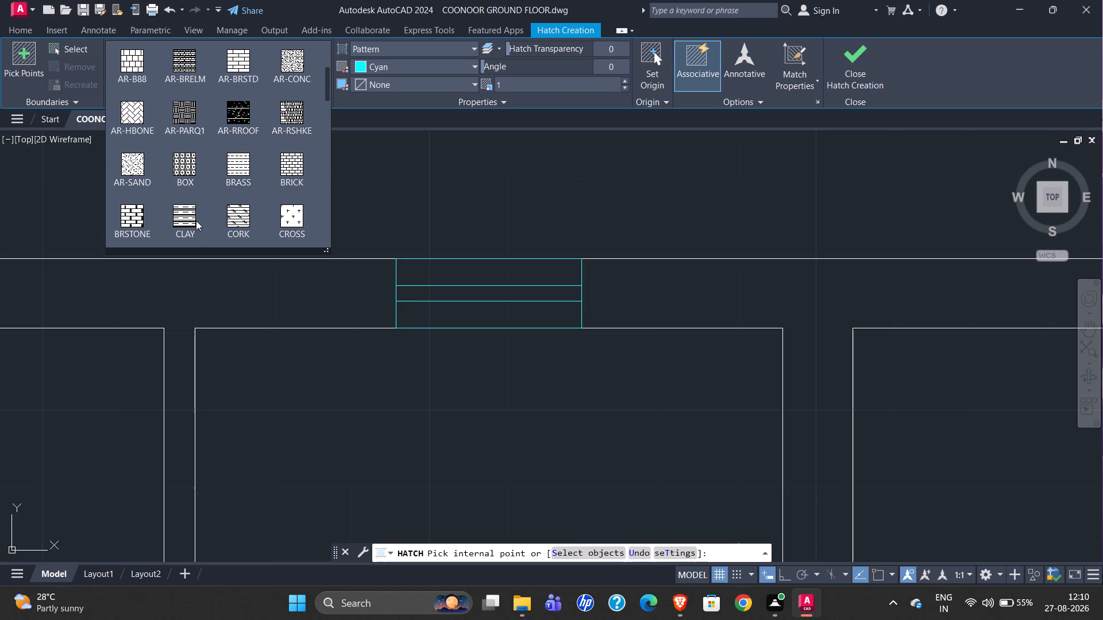
pyautogui.click(196, 230)
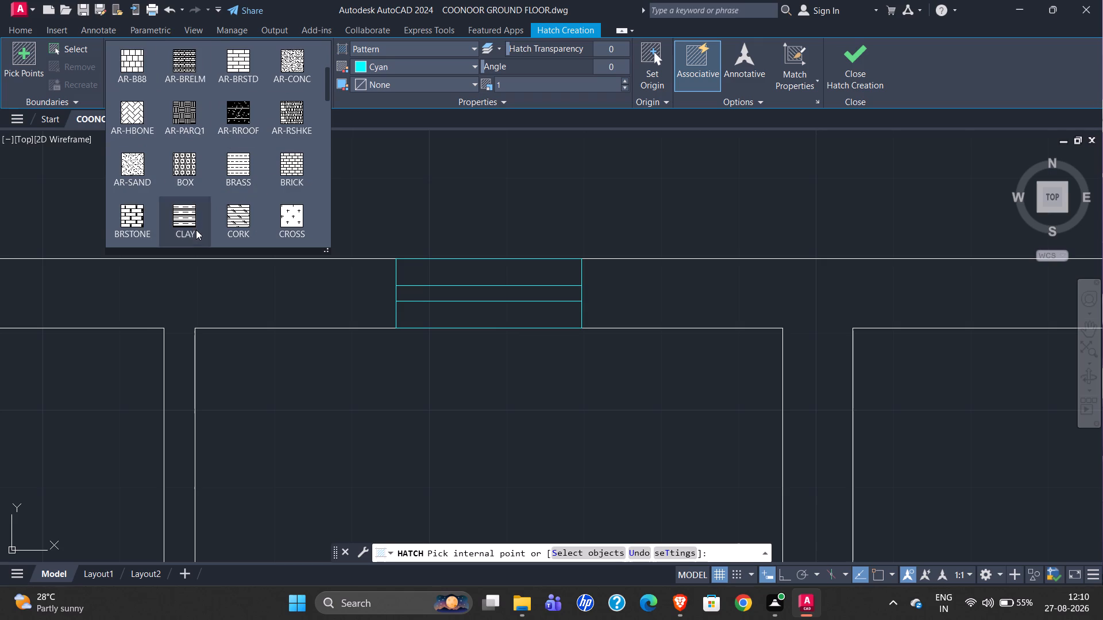
pyautogui.click(507, 292)
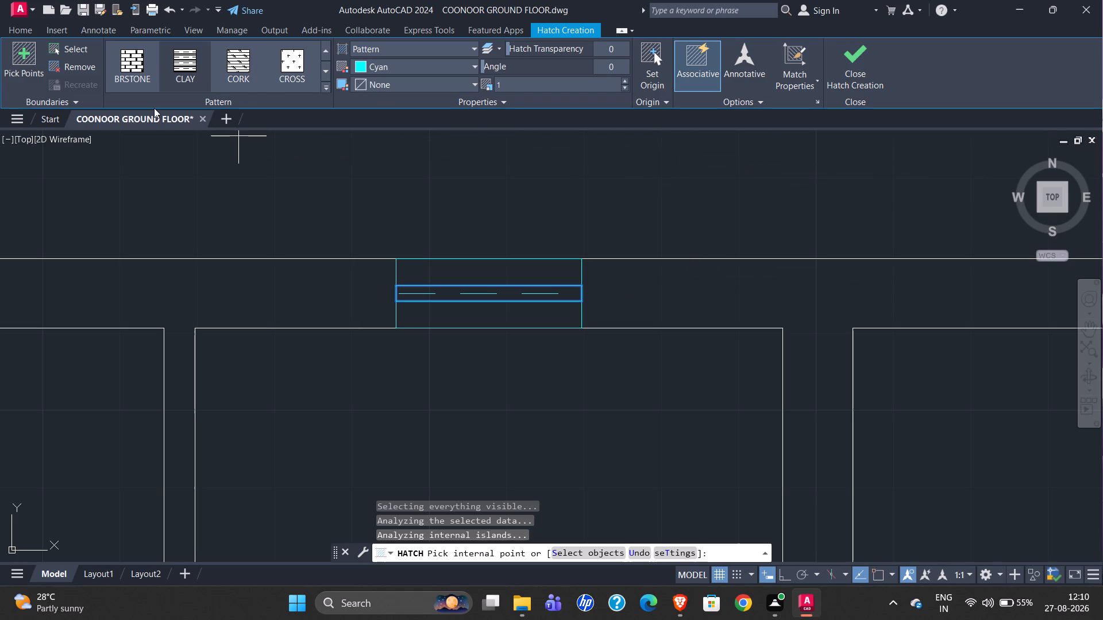
# Preview the other available hatch patterns on the western small window's glazing strip, through to the end of the pattern library.
pyautogui.click(323, 90)
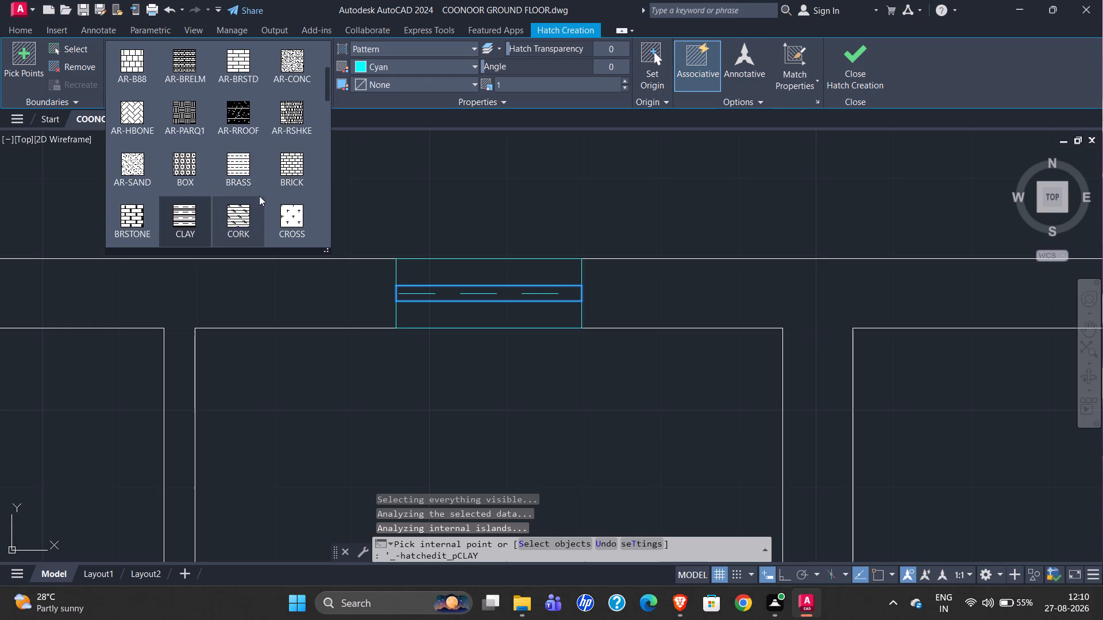
pyautogui.scroll(-1, 247, 193)
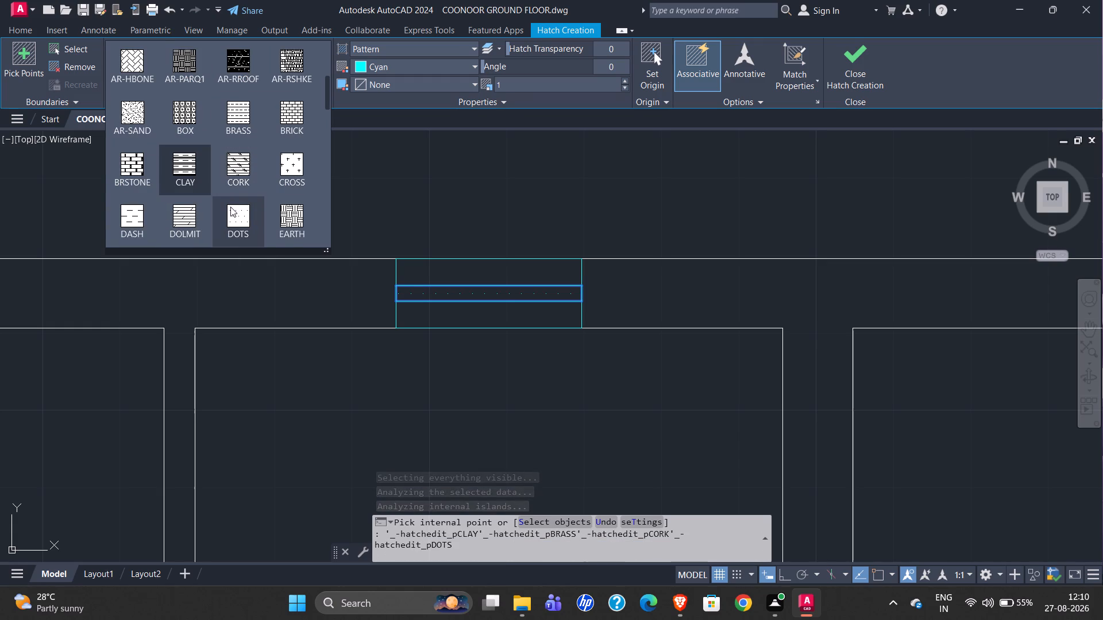
pyautogui.scroll(-1, 227, 208)
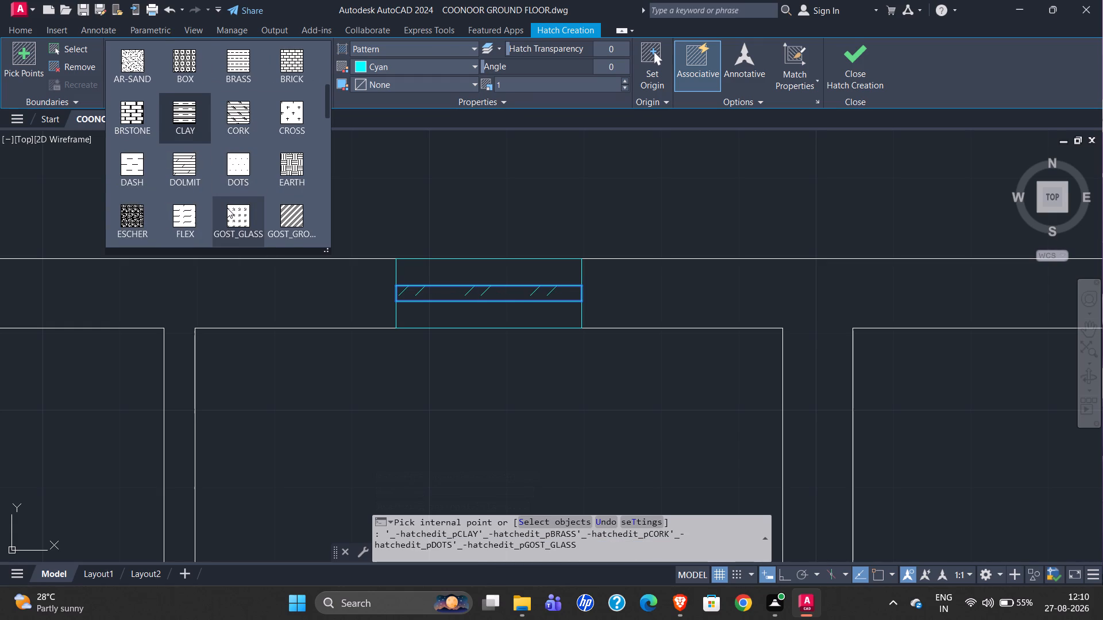
pyautogui.scroll(-1, 227, 208)
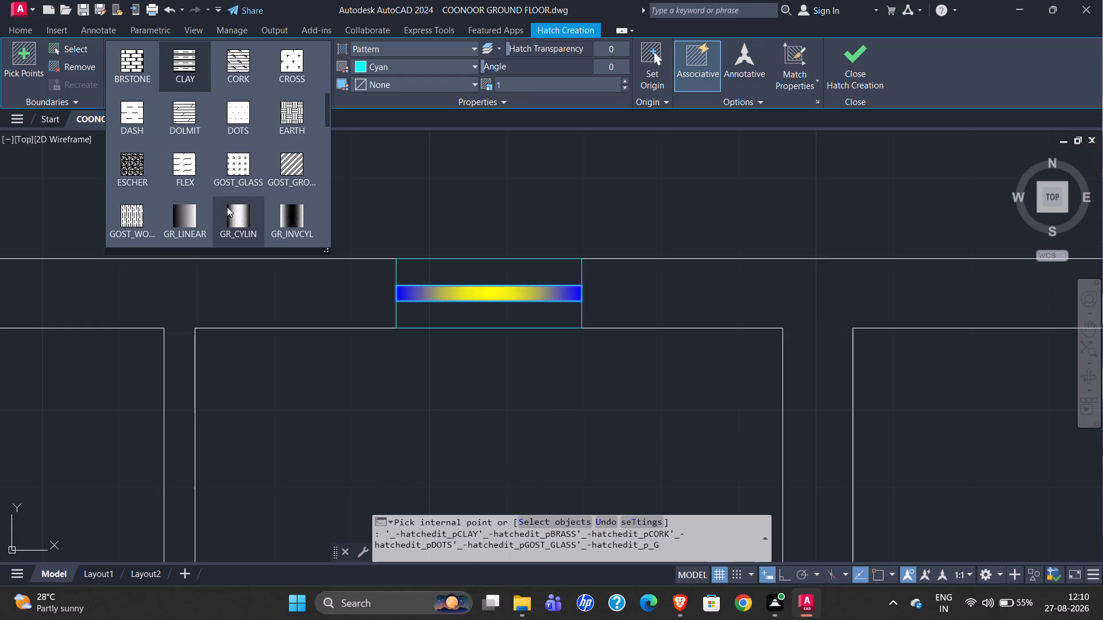
pyautogui.scroll(-1, 221, 184)
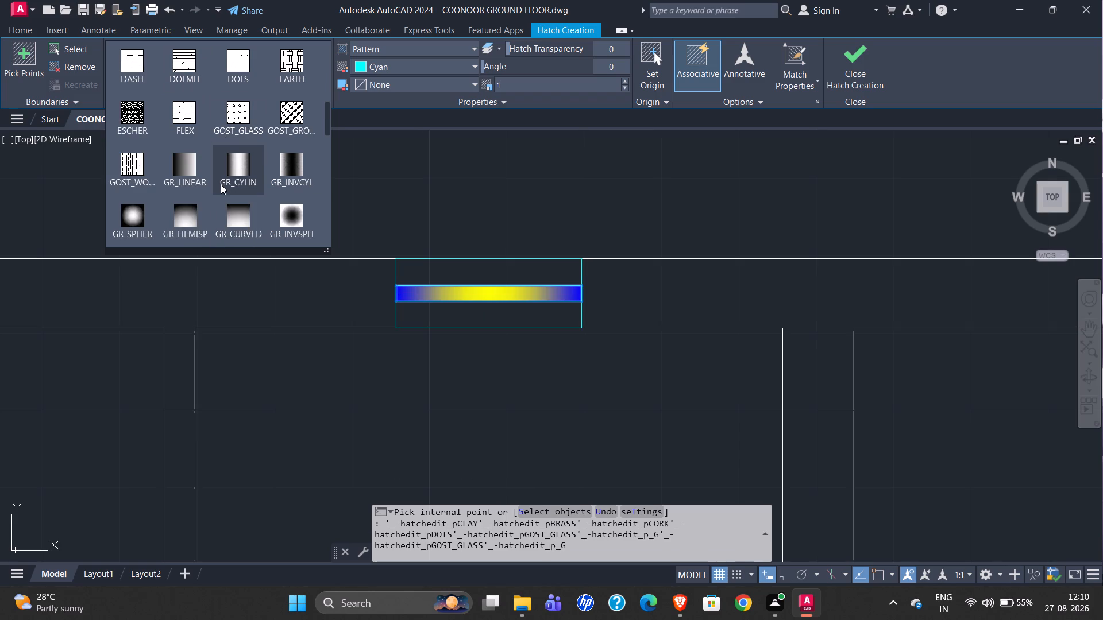
pyautogui.scroll(-2, 221, 184)
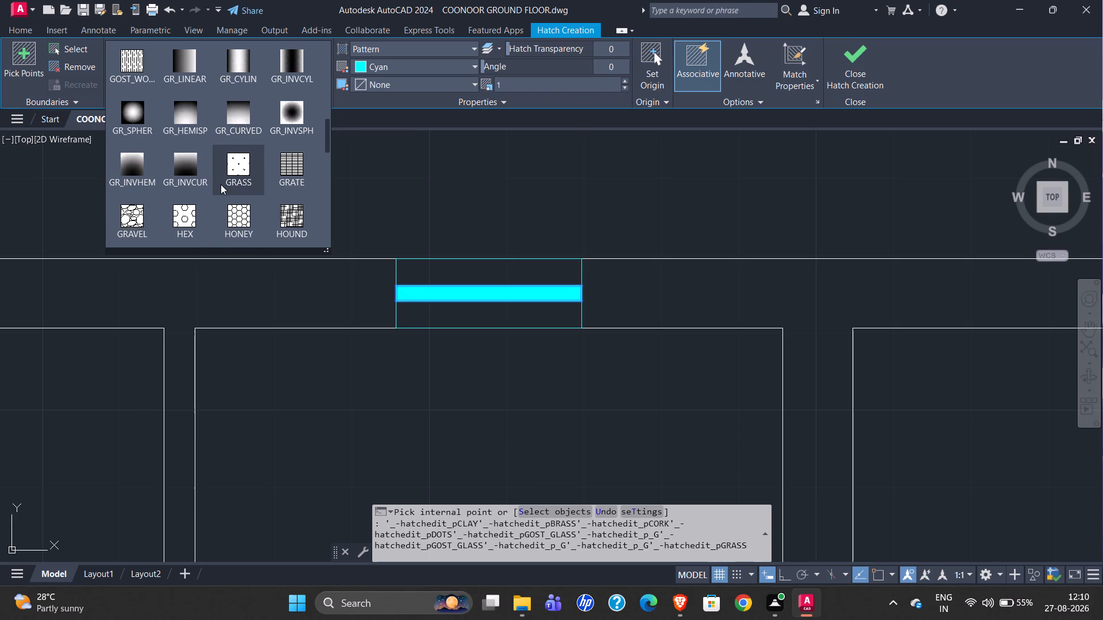
pyautogui.scroll(-1, 221, 184)
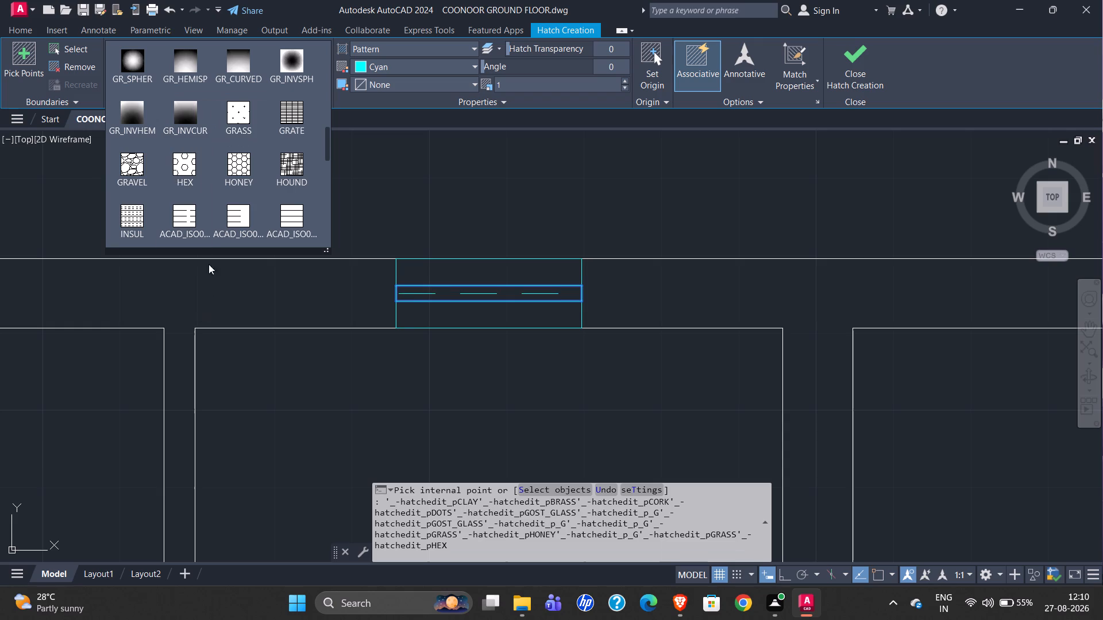
pyautogui.scroll(1, 219, 206)
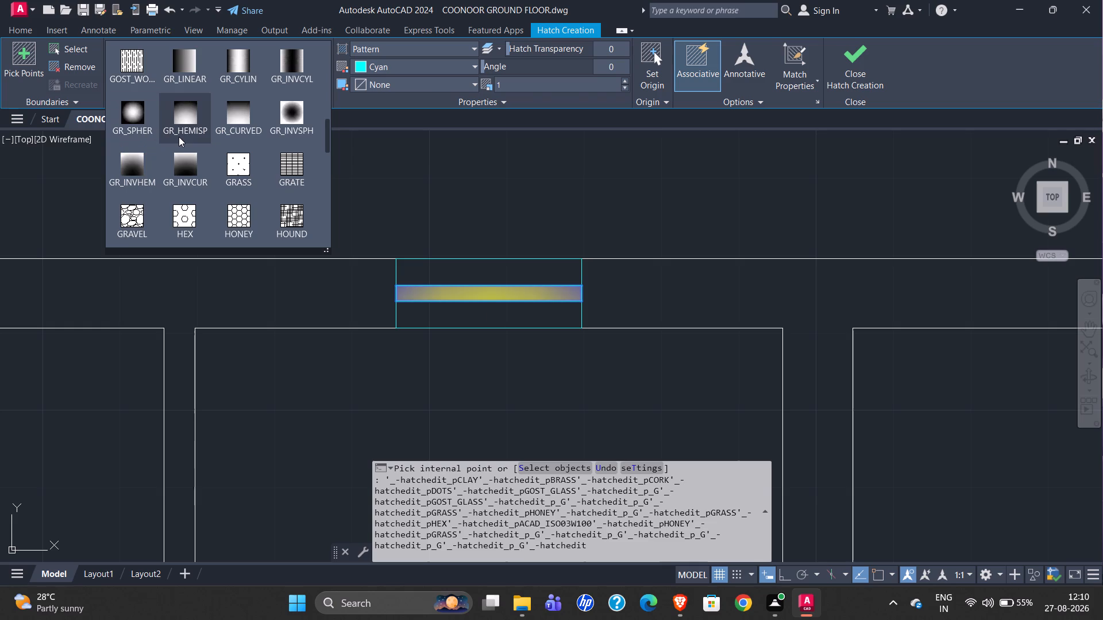
pyautogui.scroll(-3, 179, 143)
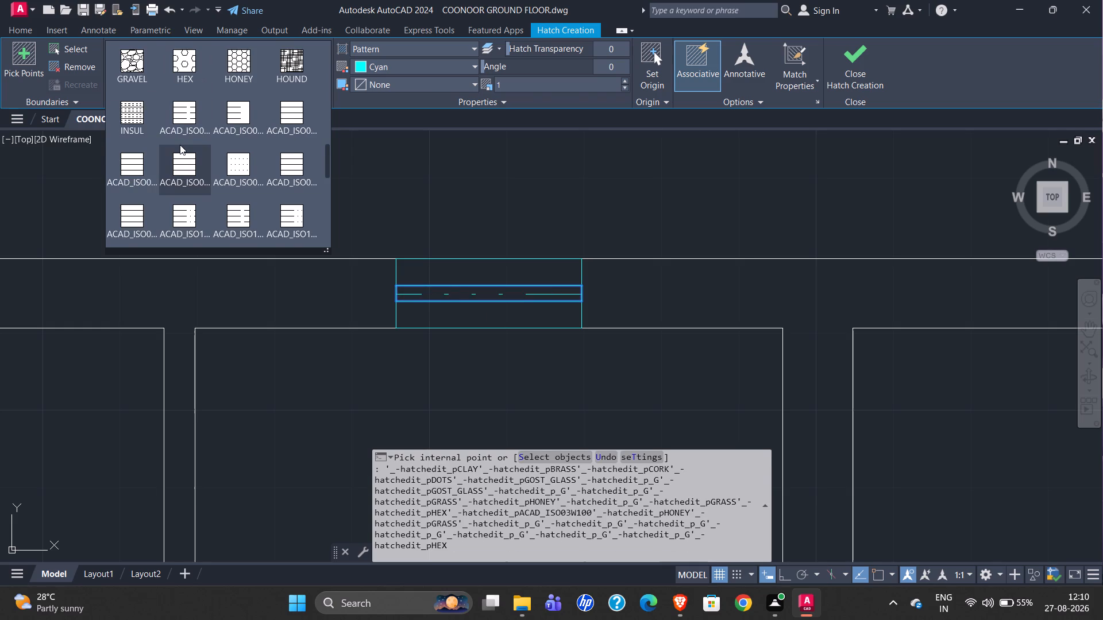
pyautogui.scroll(-5, 180, 145)
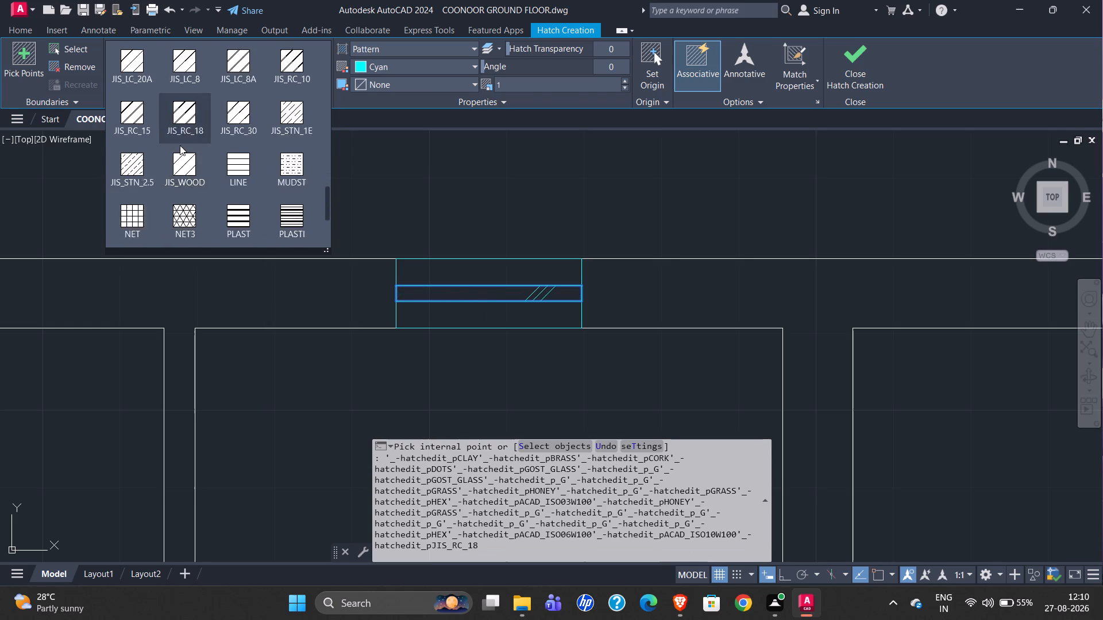
pyautogui.scroll(-2, 180, 145)
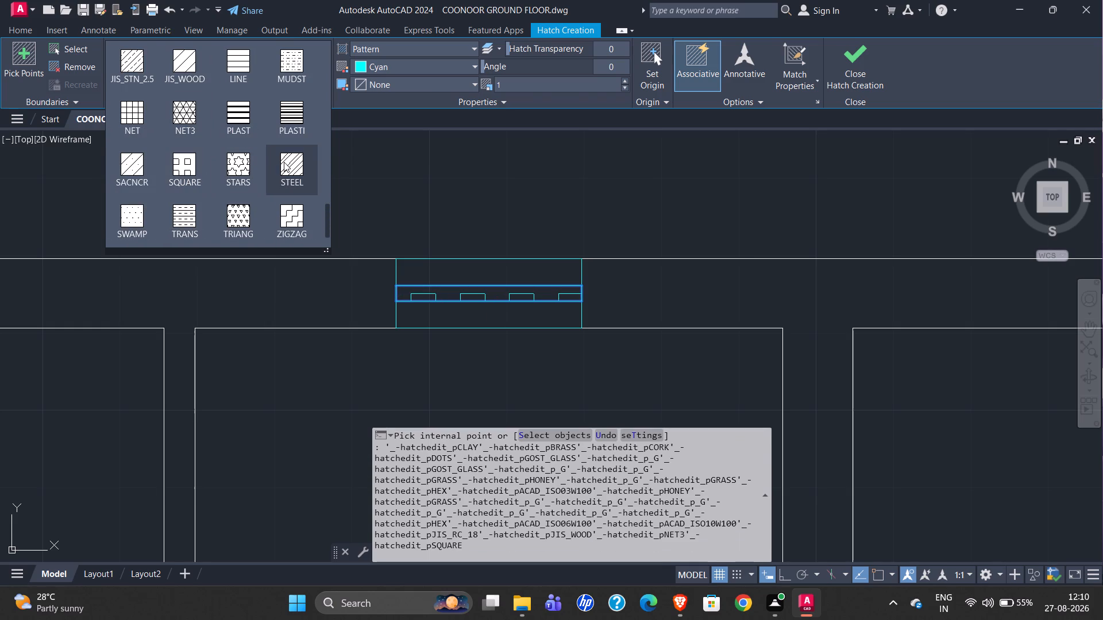
pyautogui.scroll(-2, 205, 189)
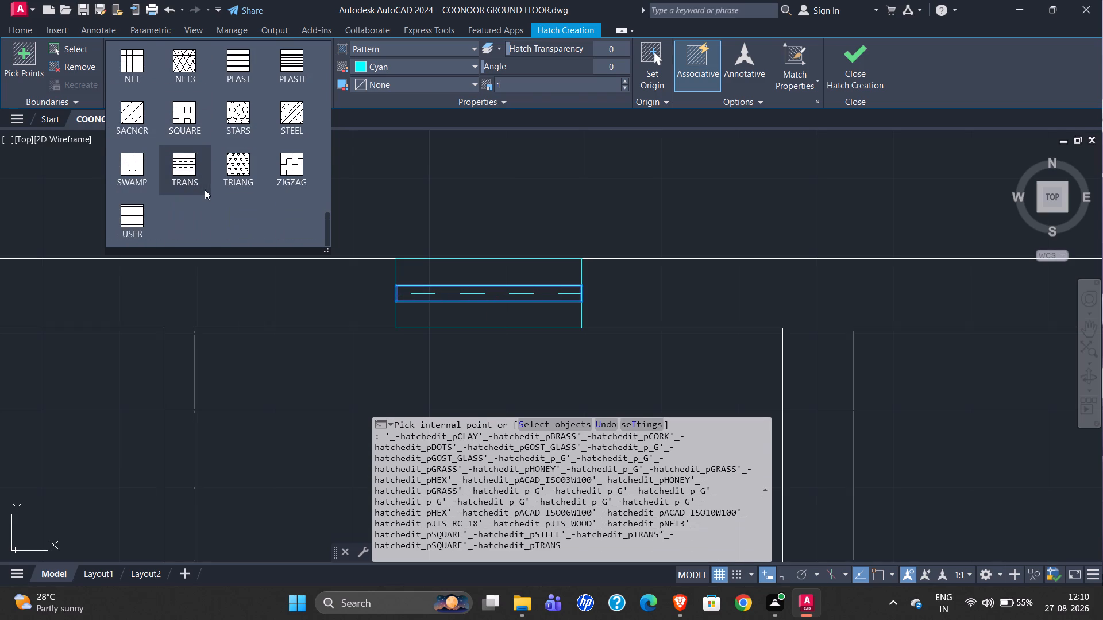
pyautogui.scroll(-1, 211, 192)
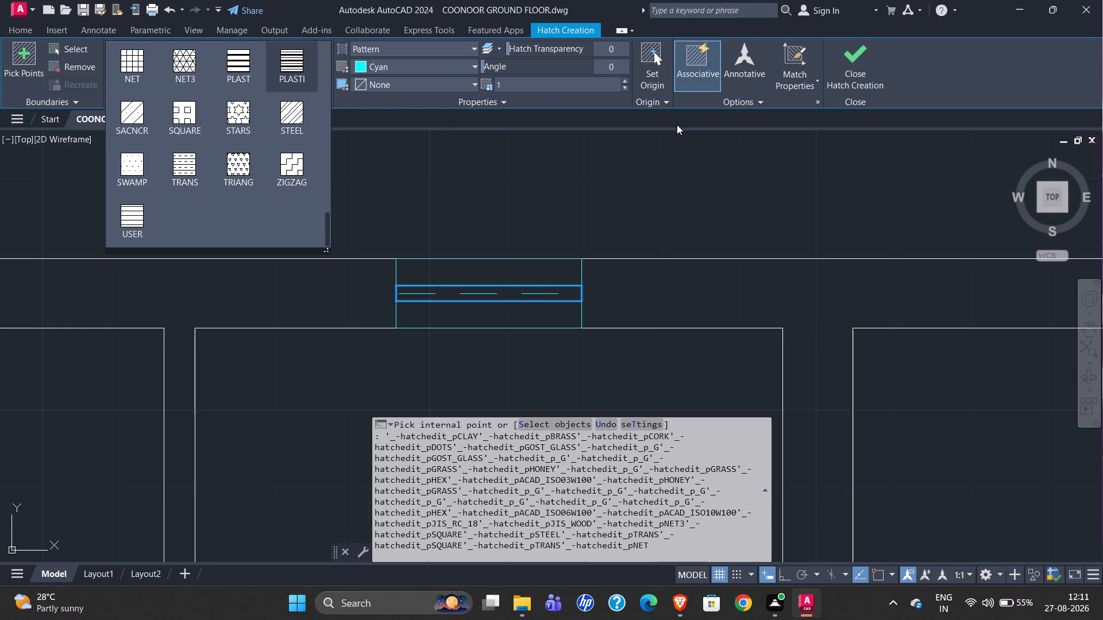
pyautogui.click(396, 168)
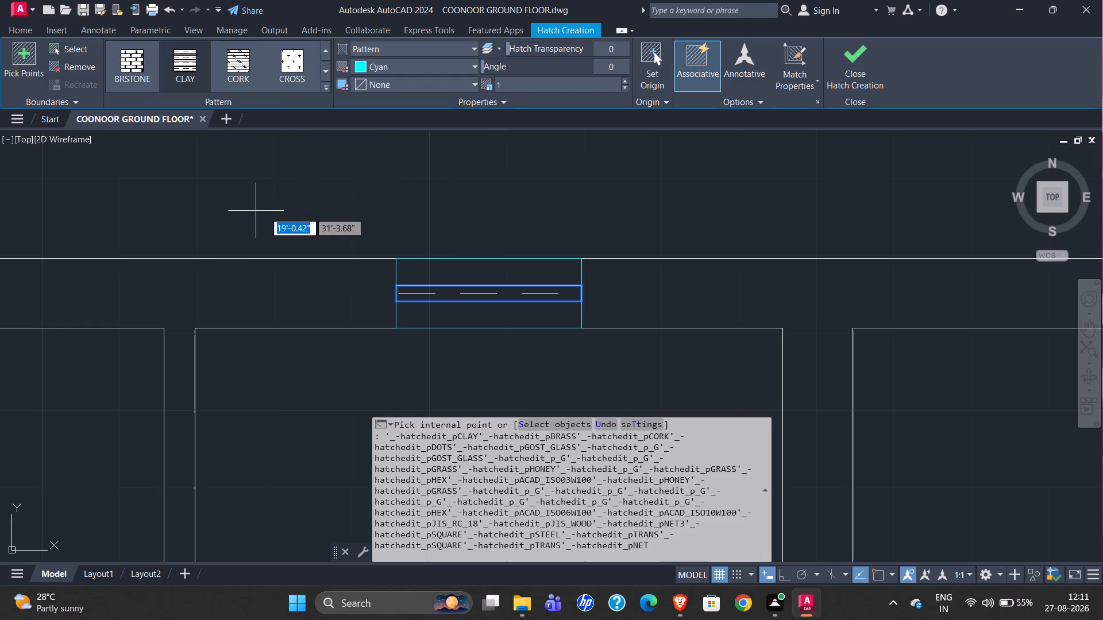
# Finish that hatch and fill the glazing strip of the eastern small north window with the same cyan CLAY pattern.
pyautogui.scroll(2, 507, 311)
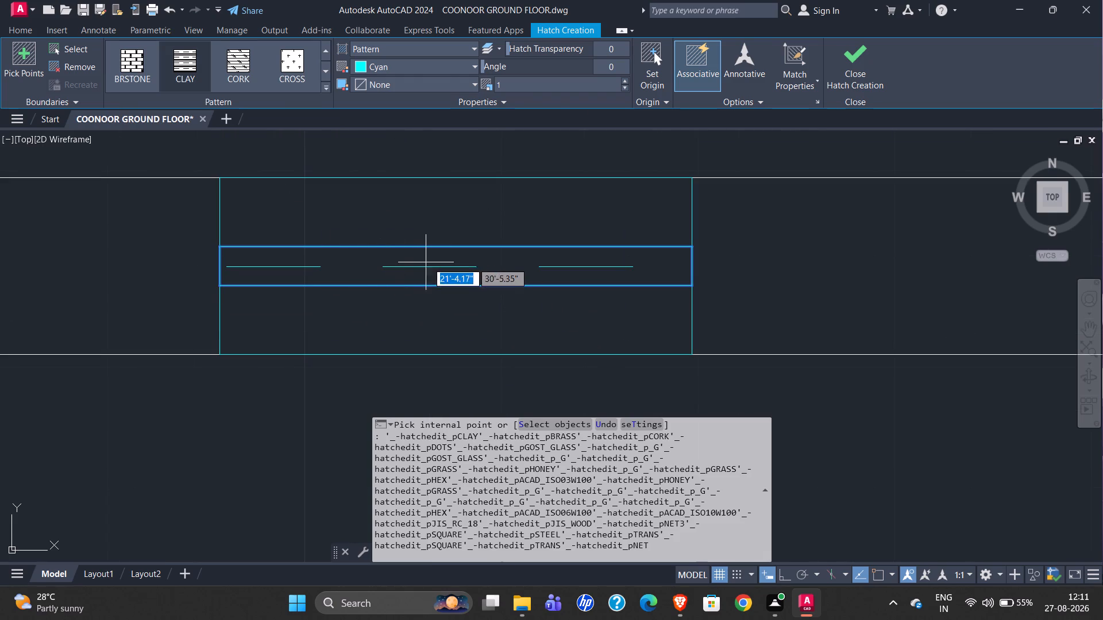
pyautogui.click(866, 68)
pyautogui.scroll(-2, 342, 262)
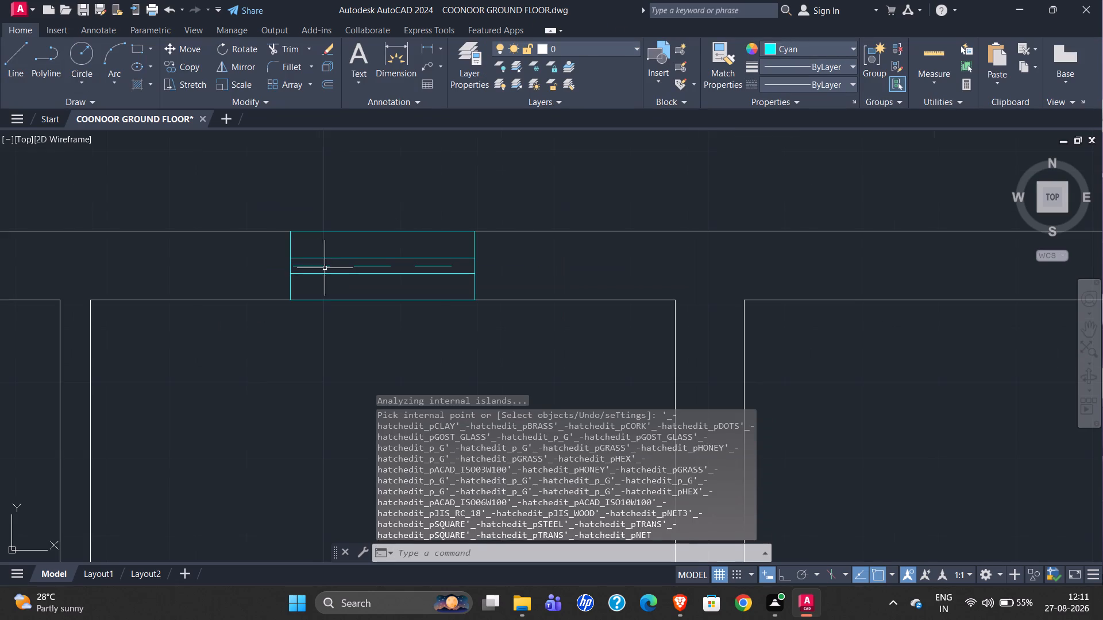
pyautogui.click(132, 83)
pyautogui.scroll(-2, 92, 173)
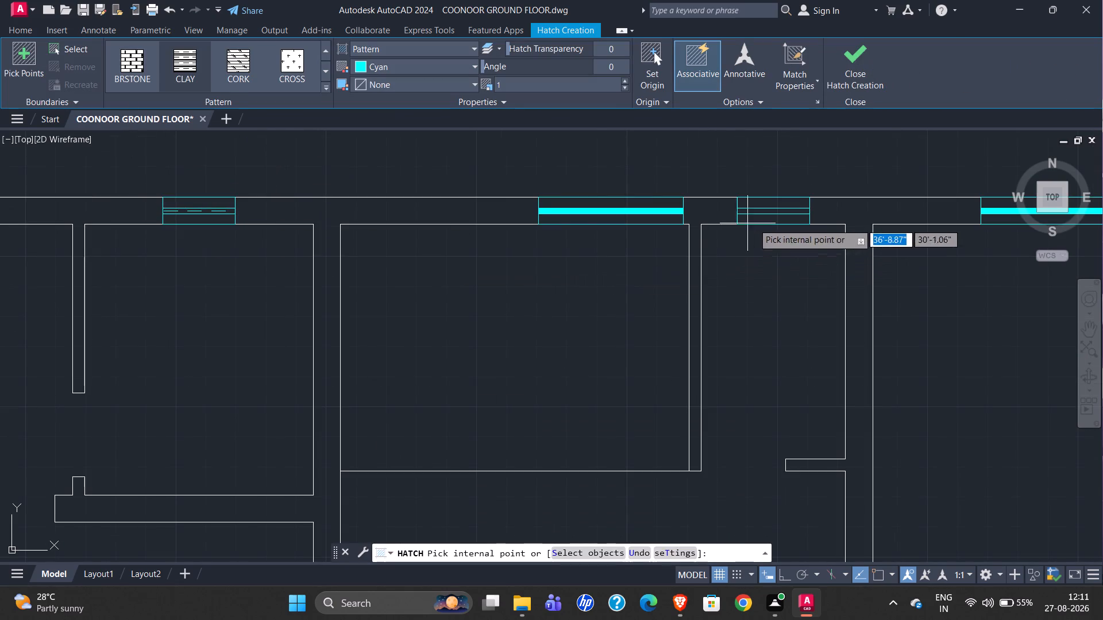
pyautogui.scroll(2, 800, 210)
pyautogui.click(786, 215)
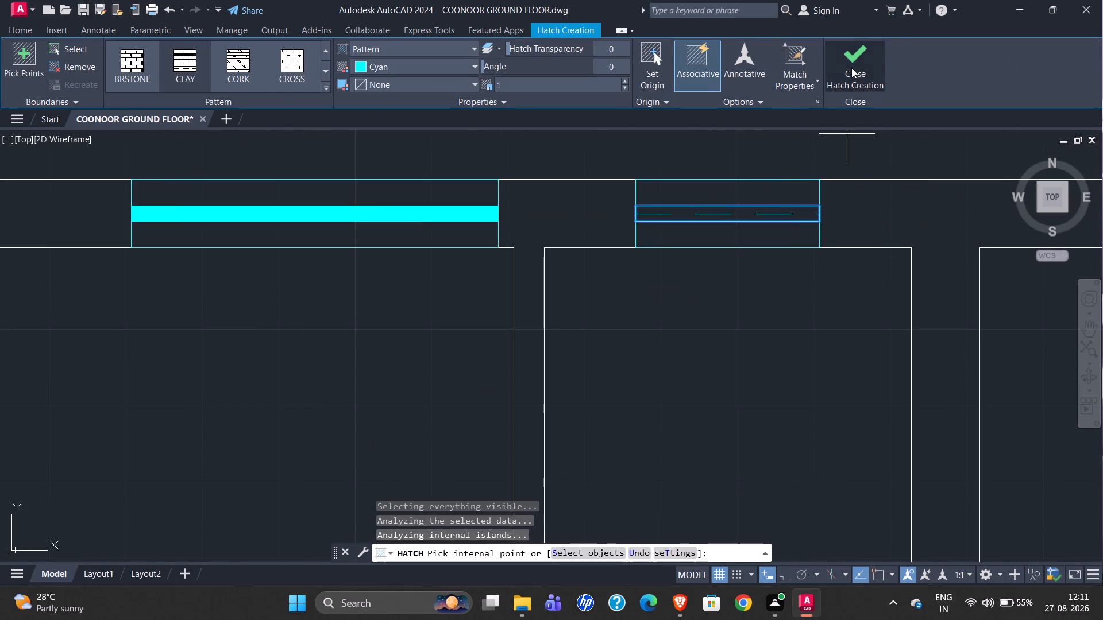
pyautogui.click(851, 68)
# Load the ACAD_ISO02W100 ISO dash linetype into the drawing from acadiso.lin.
pyautogui.scroll(-3, 520, 336)
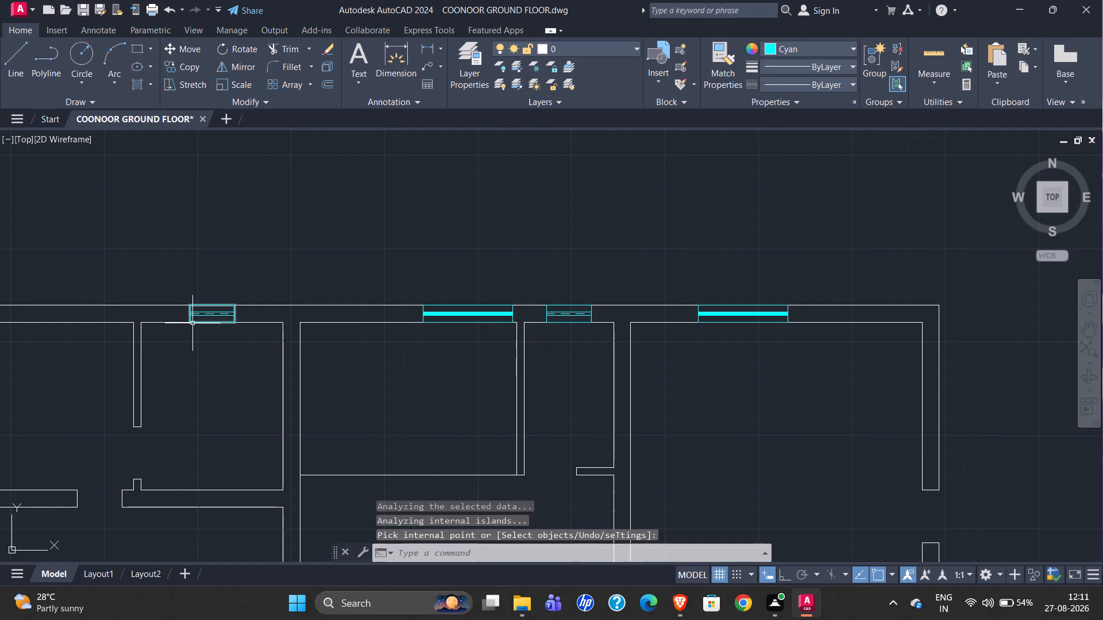
pyautogui.scroll(3, 192, 323)
pyautogui.click(217, 251)
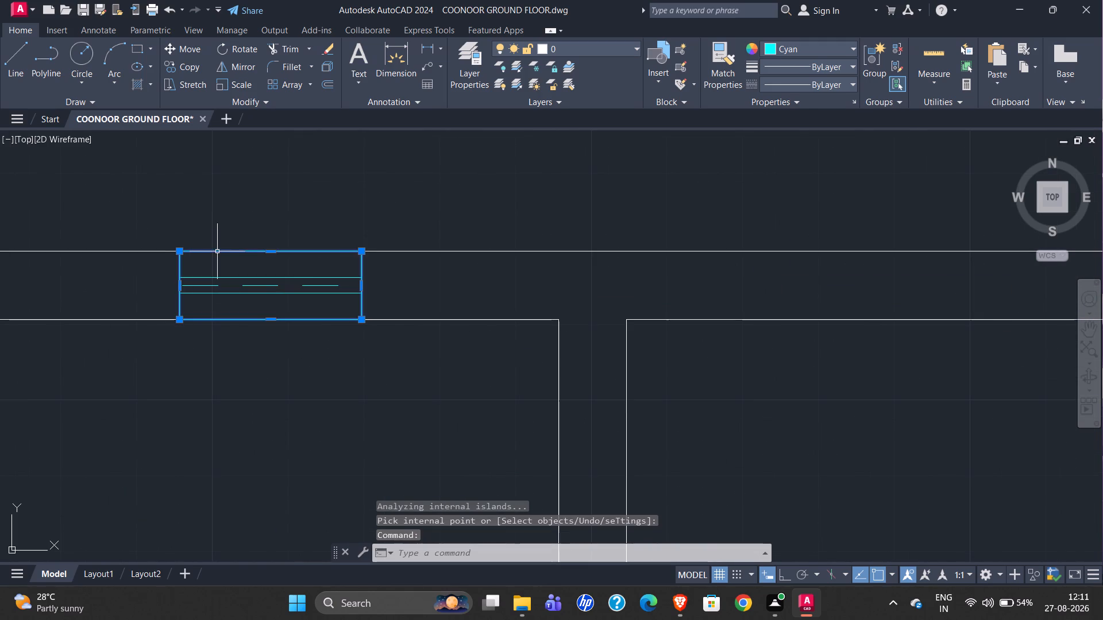
pyautogui.scroll(-2, 157, 268)
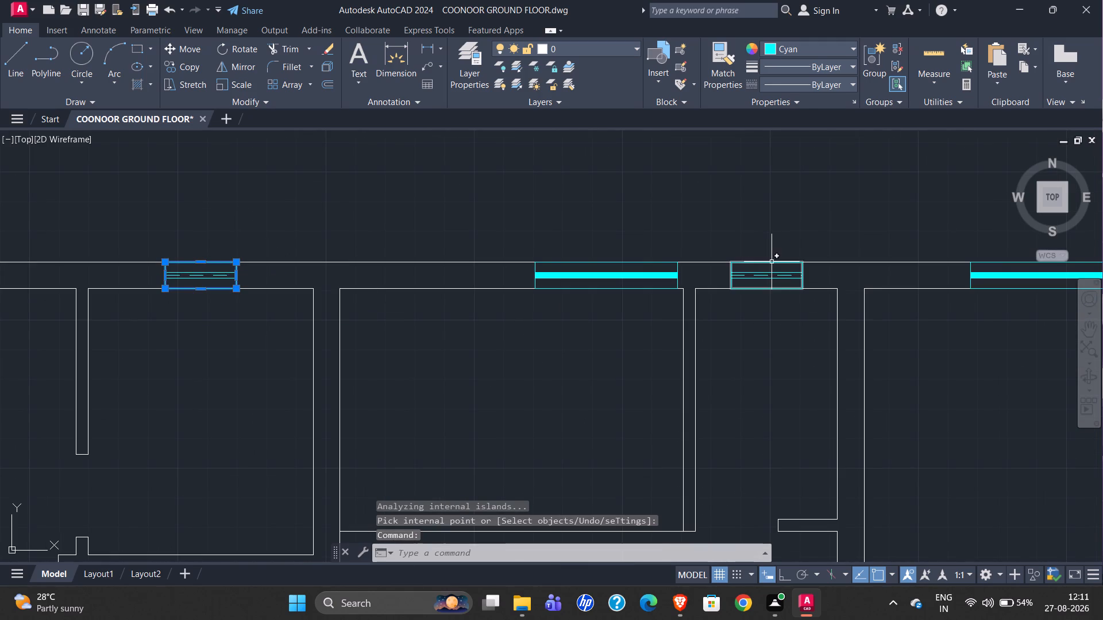
pyautogui.click(771, 262)
pyautogui.click(850, 86)
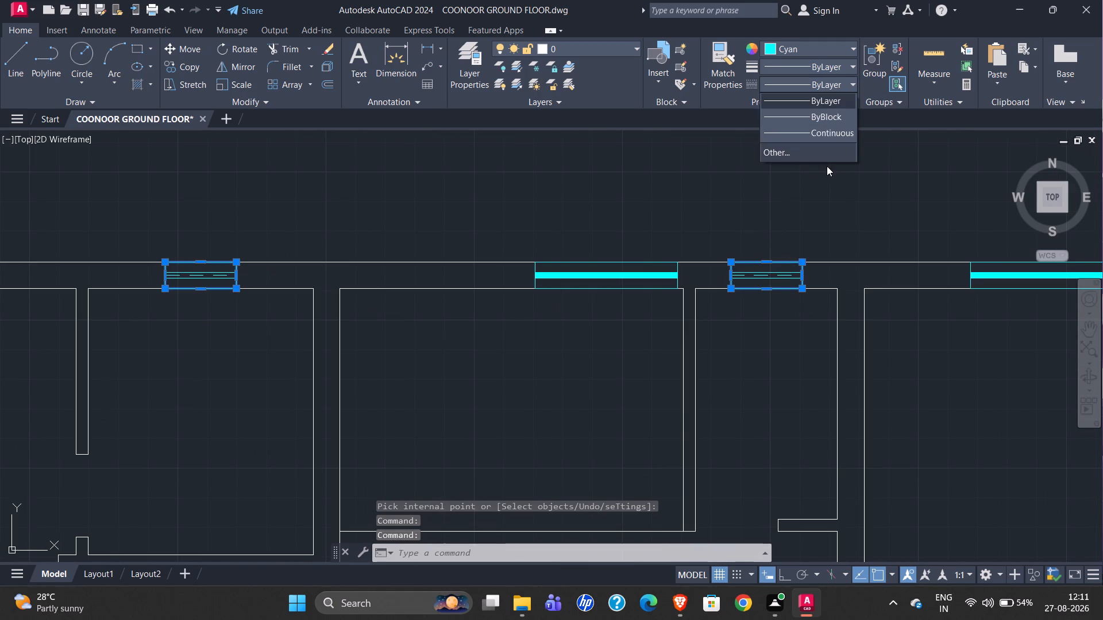
pyautogui.click(822, 144)
pyautogui.click(836, 83)
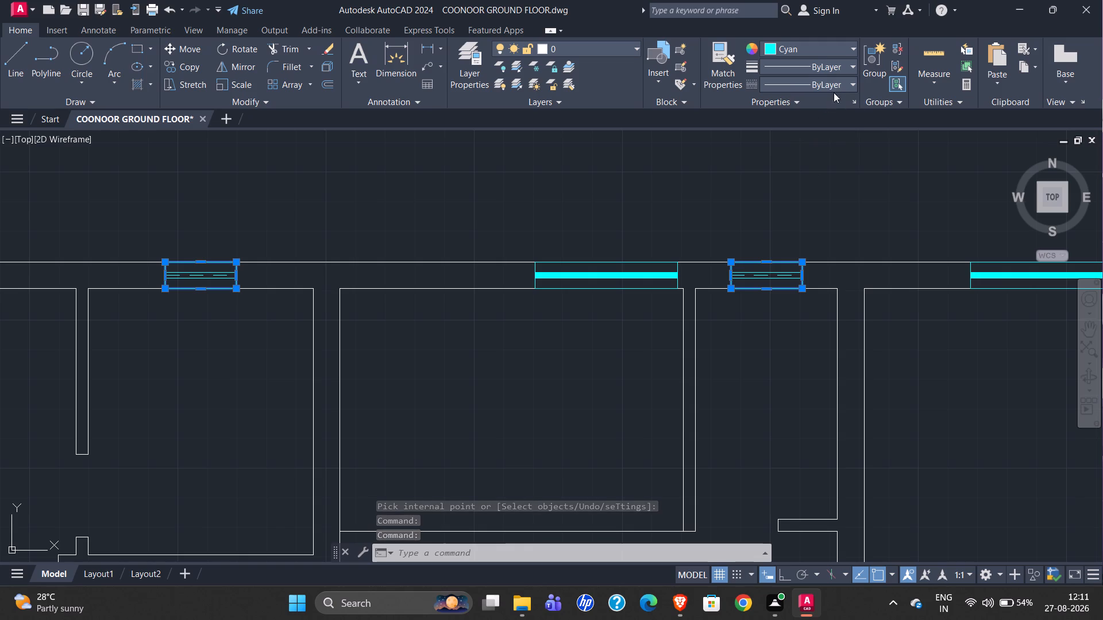
pyautogui.click(822, 149)
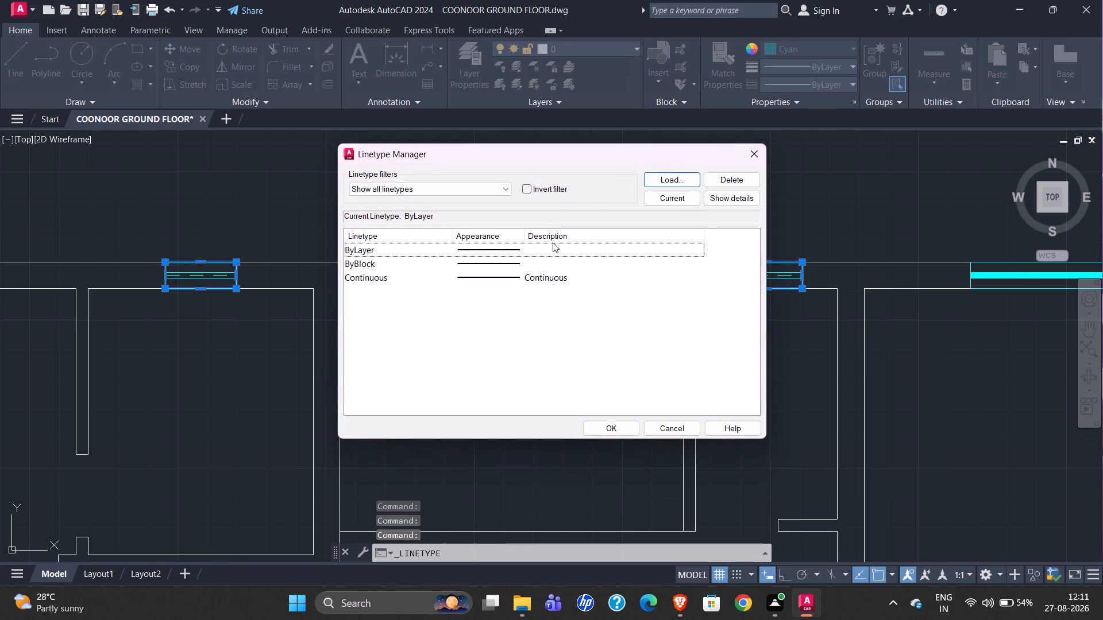
pyautogui.click(680, 179)
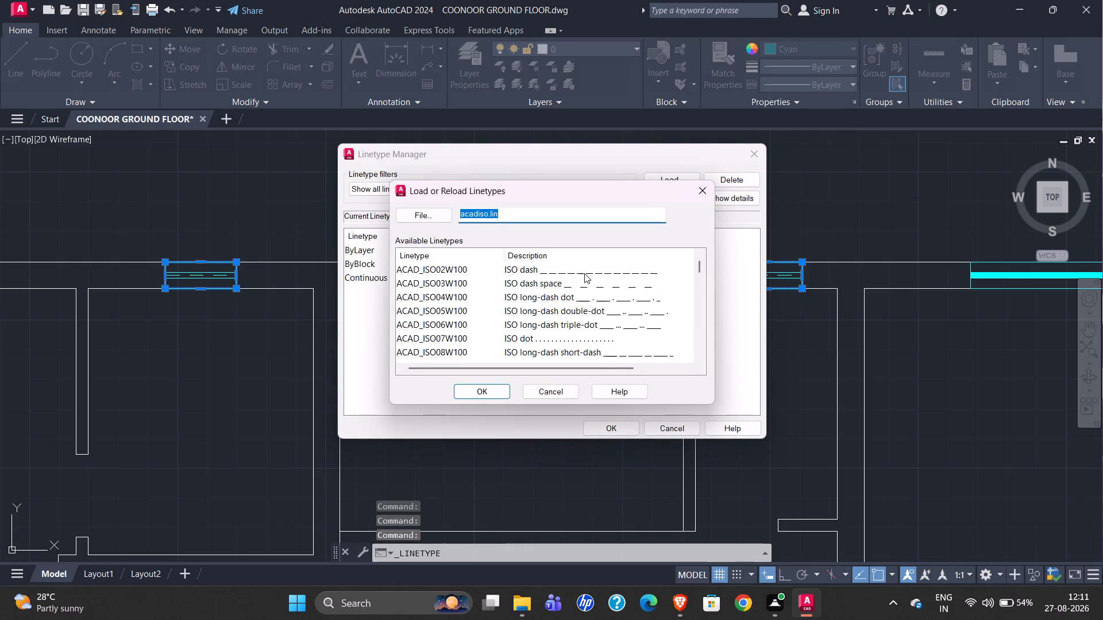
pyautogui.click(584, 273)
pyautogui.click(481, 393)
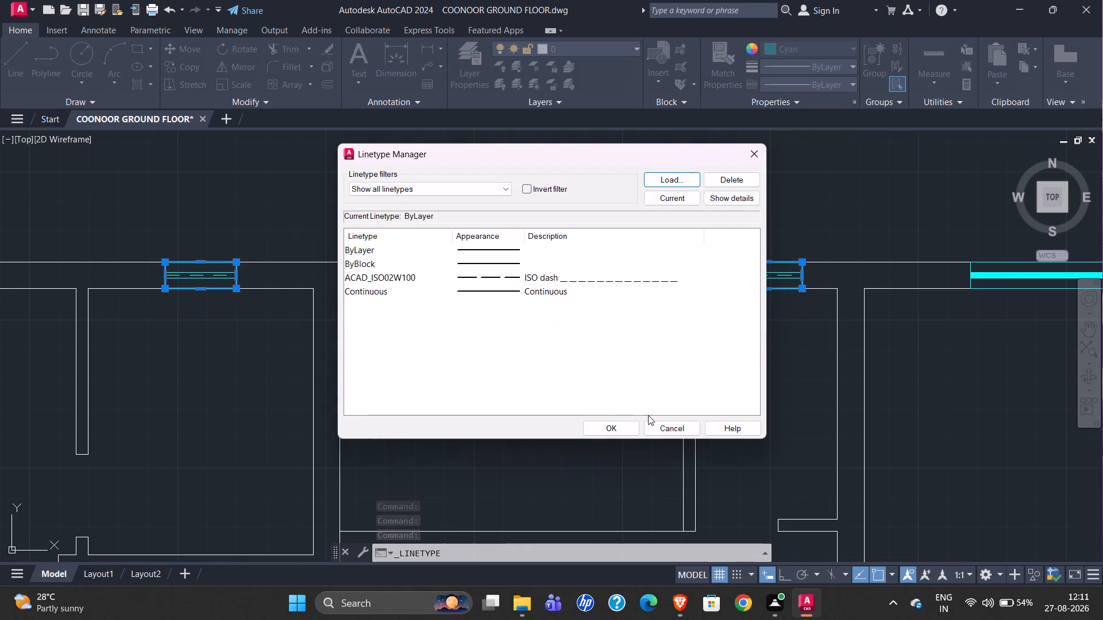
pyautogui.click(615, 429)
# Assign the ACAD_ISO02W100 linetype to the outer rectangles of both small windows in the north wall.
pyautogui.scroll(1, 180, 266)
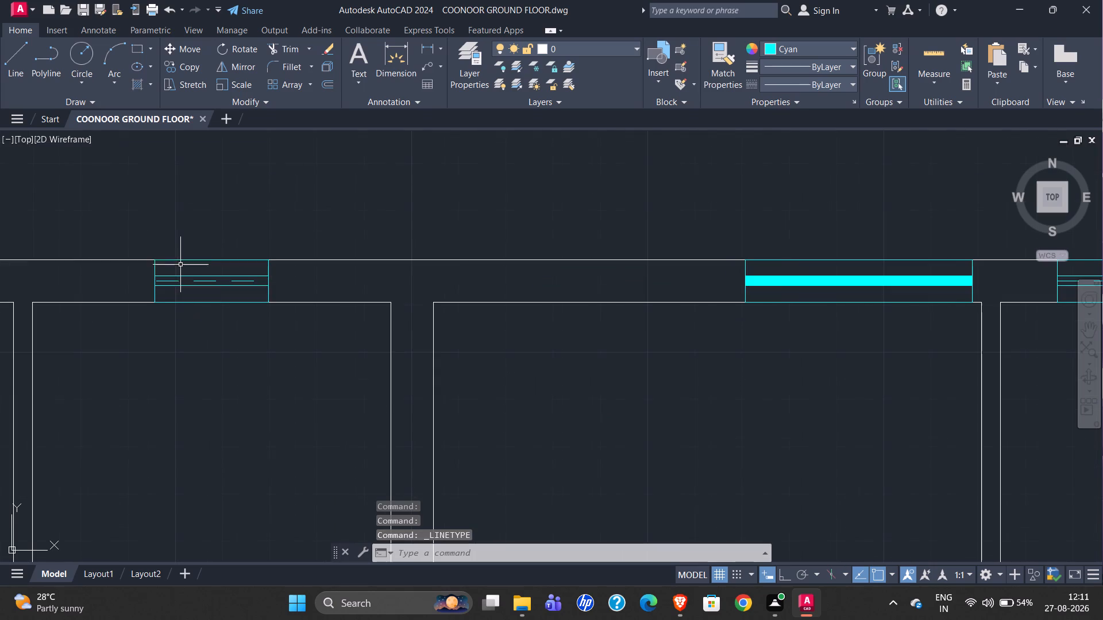
pyautogui.click(836, 74)
pyautogui.click(836, 84)
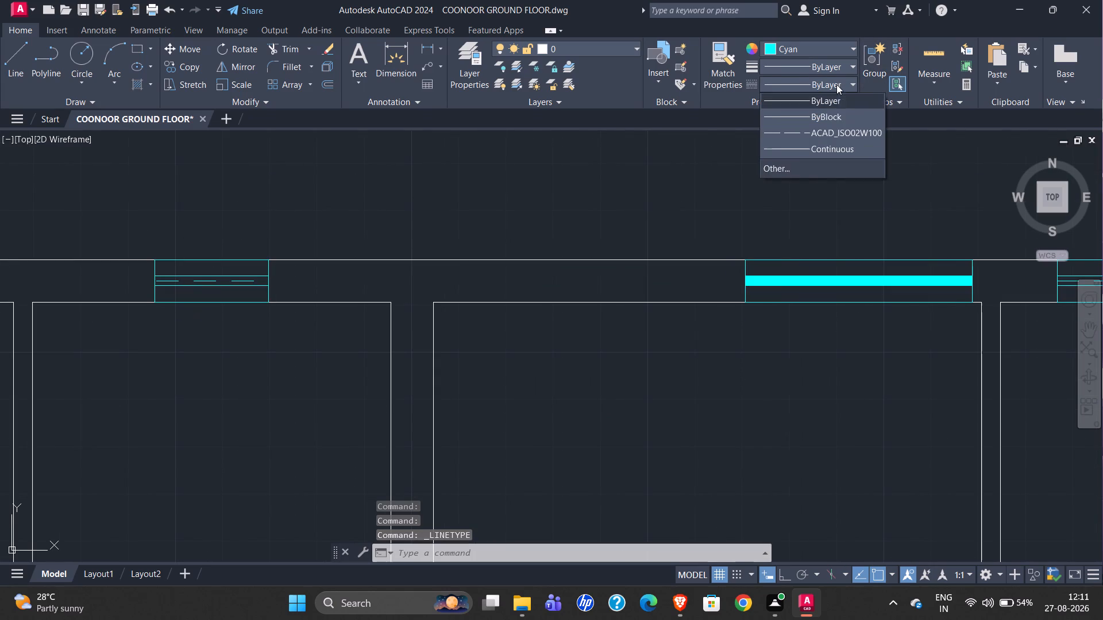
pyautogui.scroll(-2, 557, 258)
pyautogui.press('Escape')
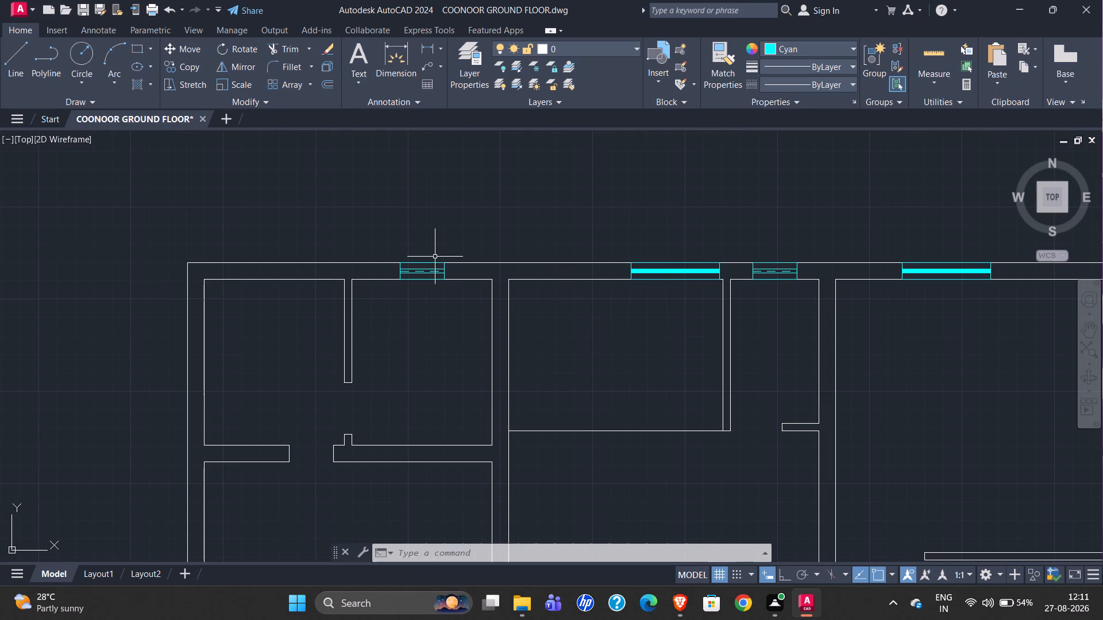
pyautogui.click(435, 261)
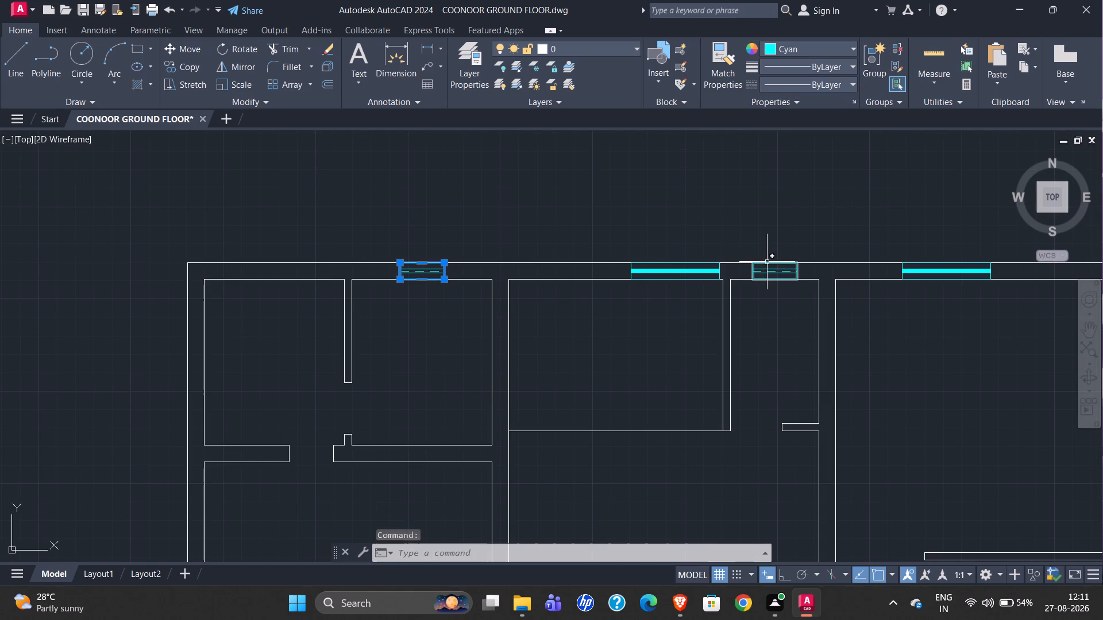
pyautogui.click(767, 262)
pyautogui.click(830, 80)
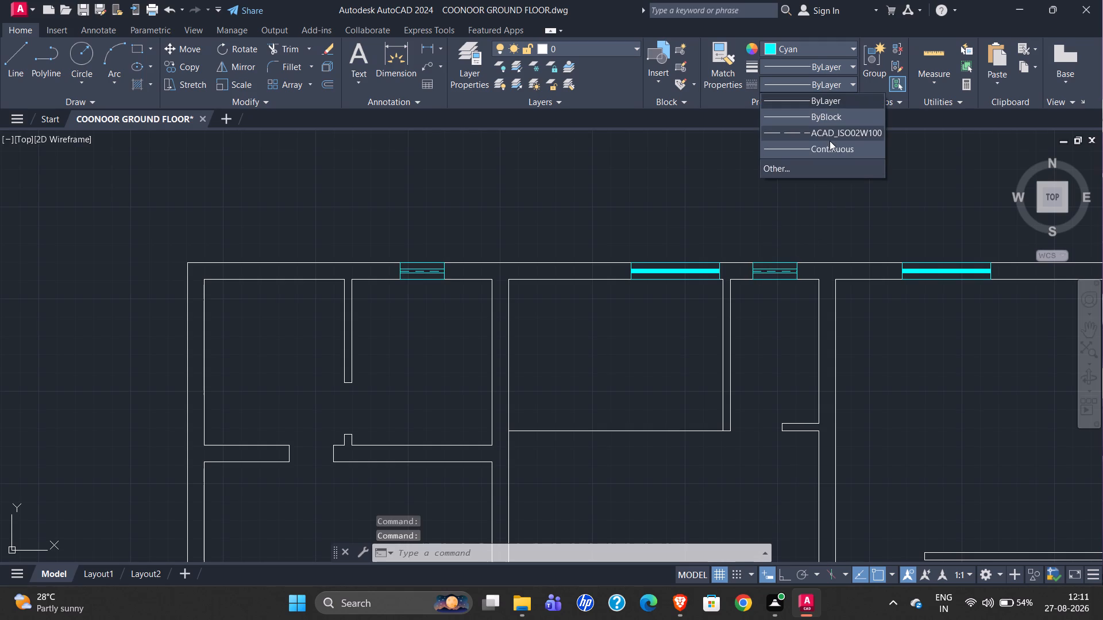
pyautogui.click(830, 136)
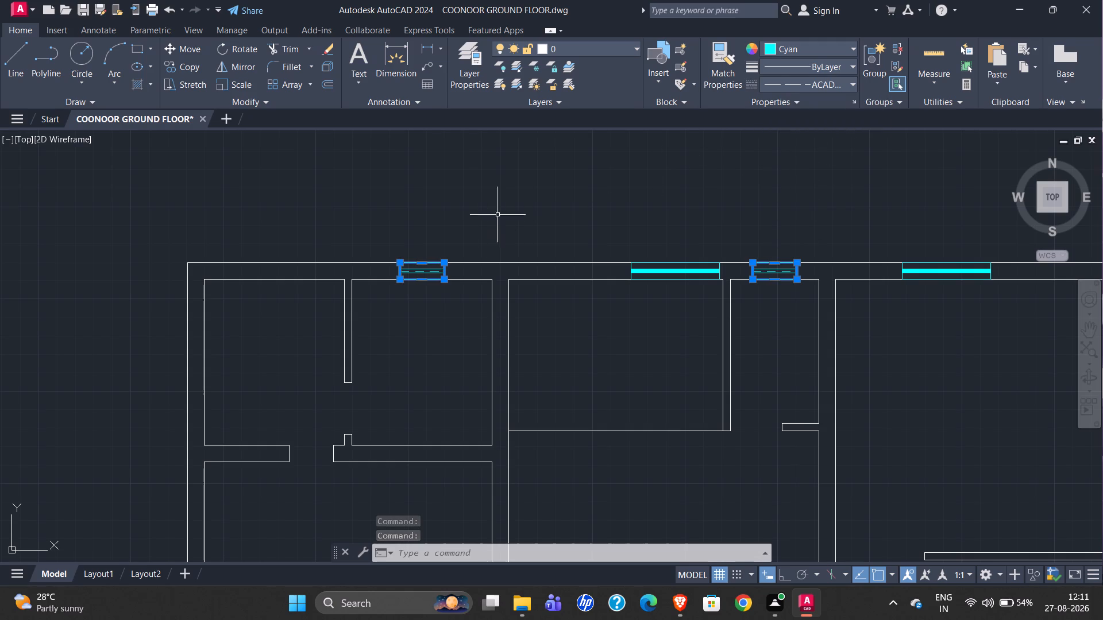
# Set the linetype scale of both small north window outlines to 0.5 in their properties and clear the selection.
pyautogui.hotkey('ctrl', '1')
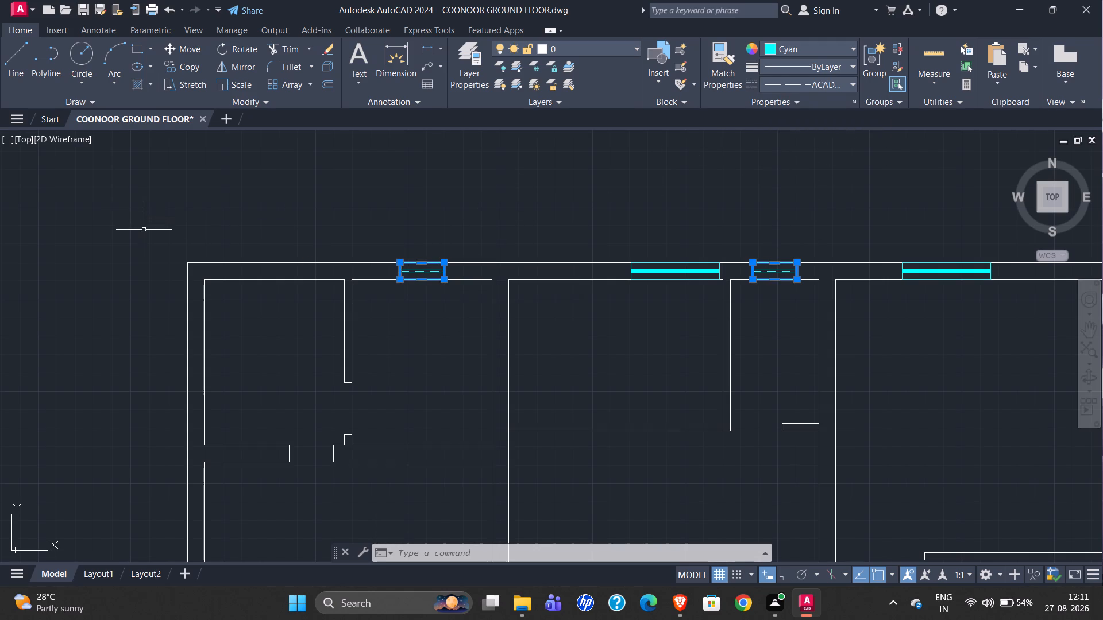
pyautogui.hotkey('ctrl', '1')
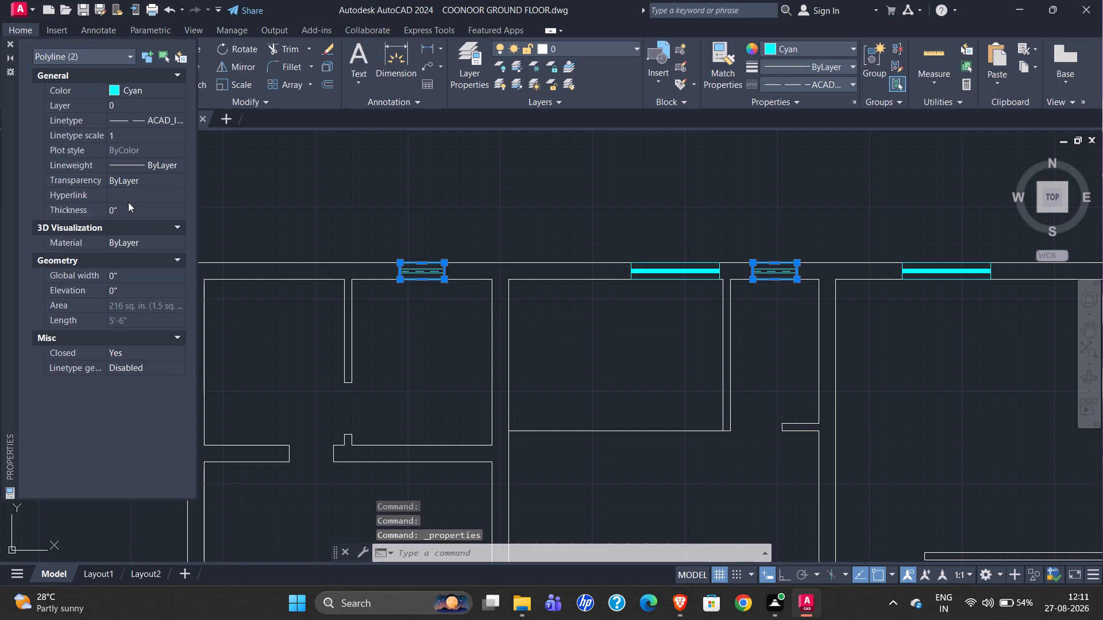
pyautogui.click(135, 138)
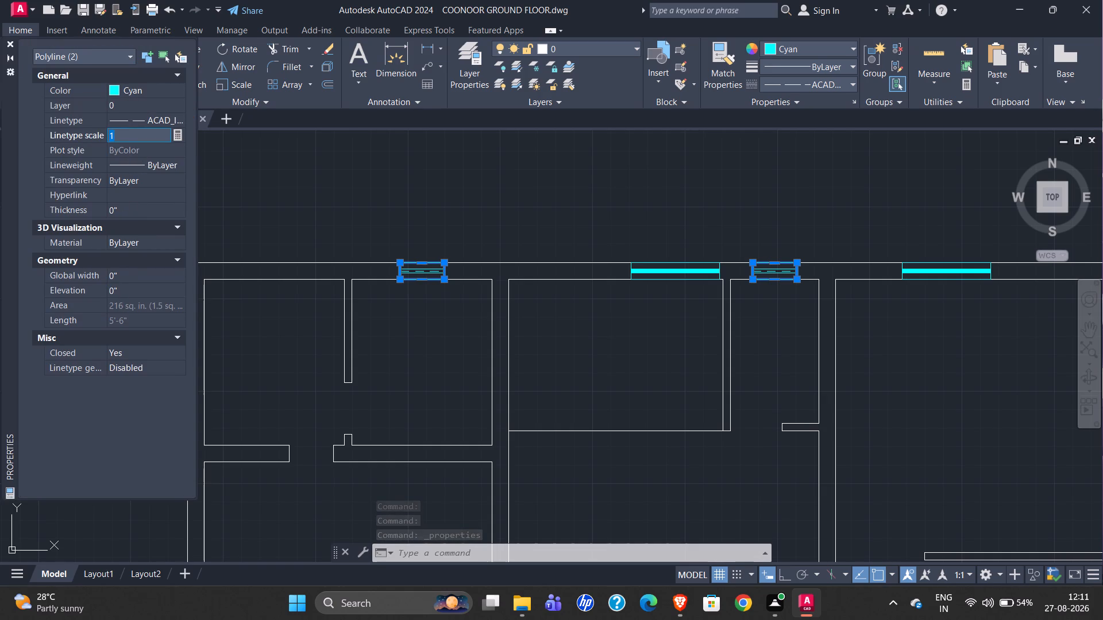
pyautogui.write('0.5')
pyautogui.press('Return')
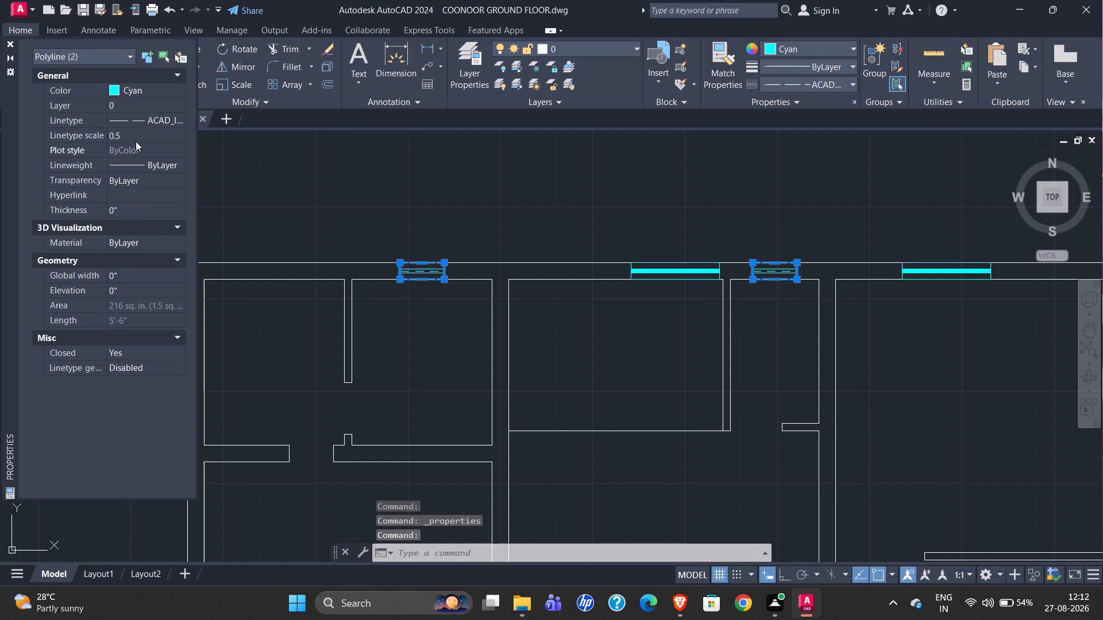
pyautogui.click(8, 43)
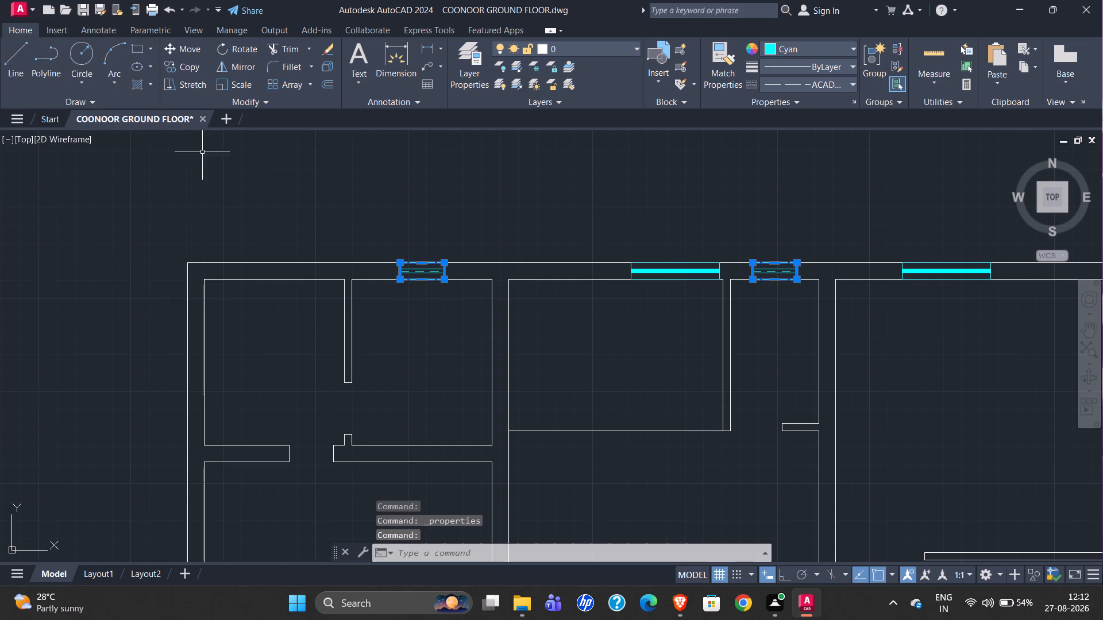
pyautogui.scroll(3, 434, 284)
pyautogui.press('Escape')
pyautogui.scroll(-1, 281, 297)
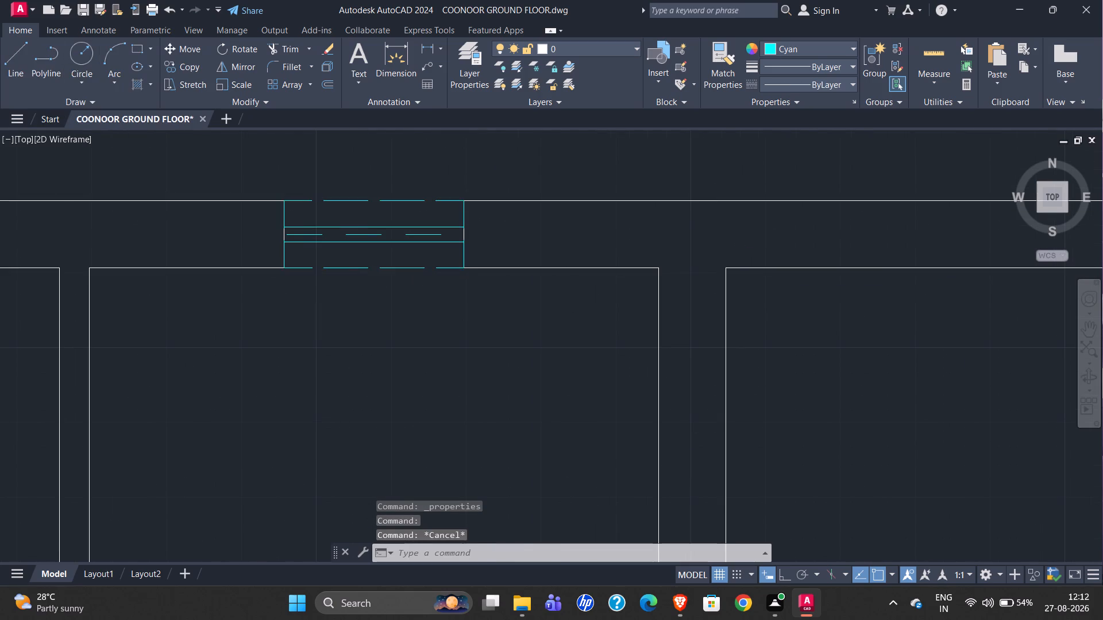
# Open DesignCenter and look through the AutoCAD 2024 program folders for the en-us sample drawings.
pyautogui.scroll(-1, 172, 275)
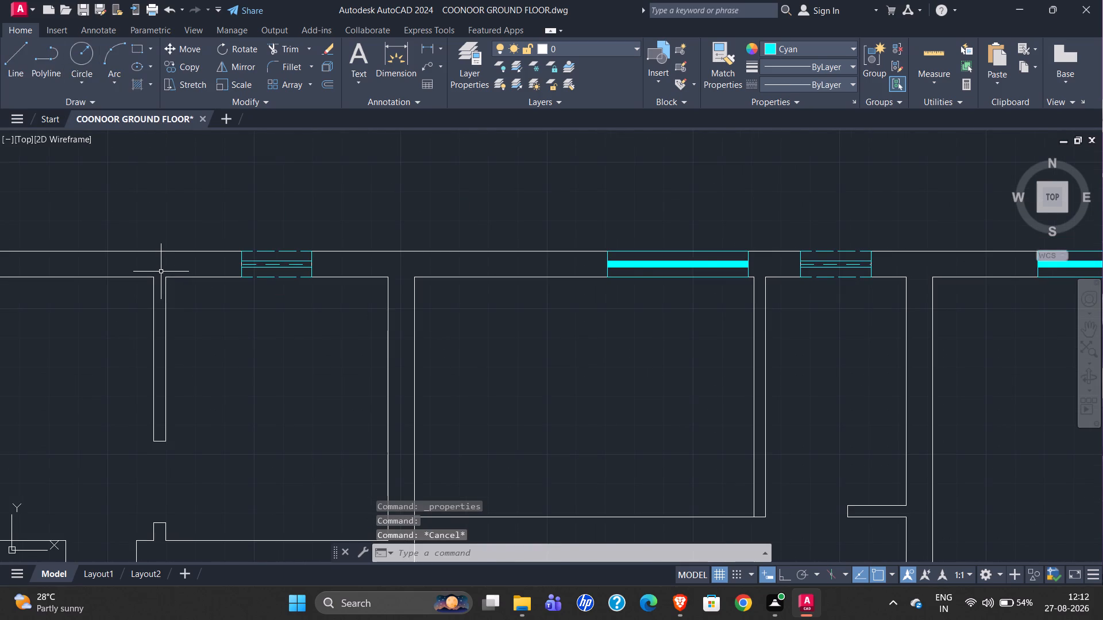
pyautogui.scroll(-2, 159, 264)
pyautogui.scroll(-1, 458, 246)
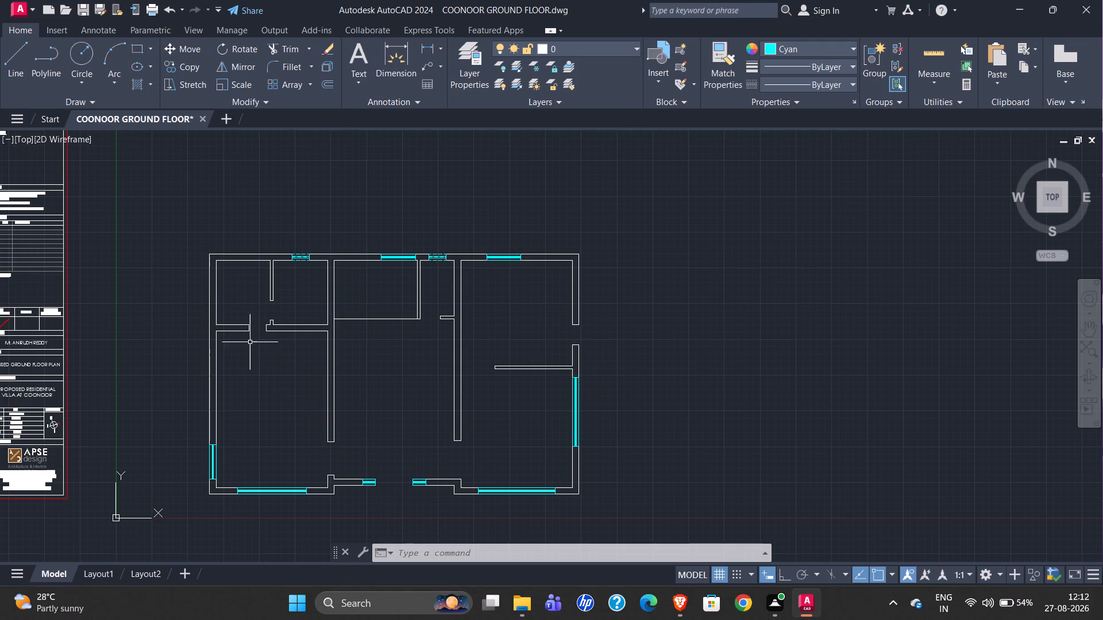
pyautogui.scroll(2, 223, 335)
pyautogui.scroll(-1, 463, 313)
pyautogui.scroll(-1, 516, 325)
pyautogui.scroll(-2, 439, 323)
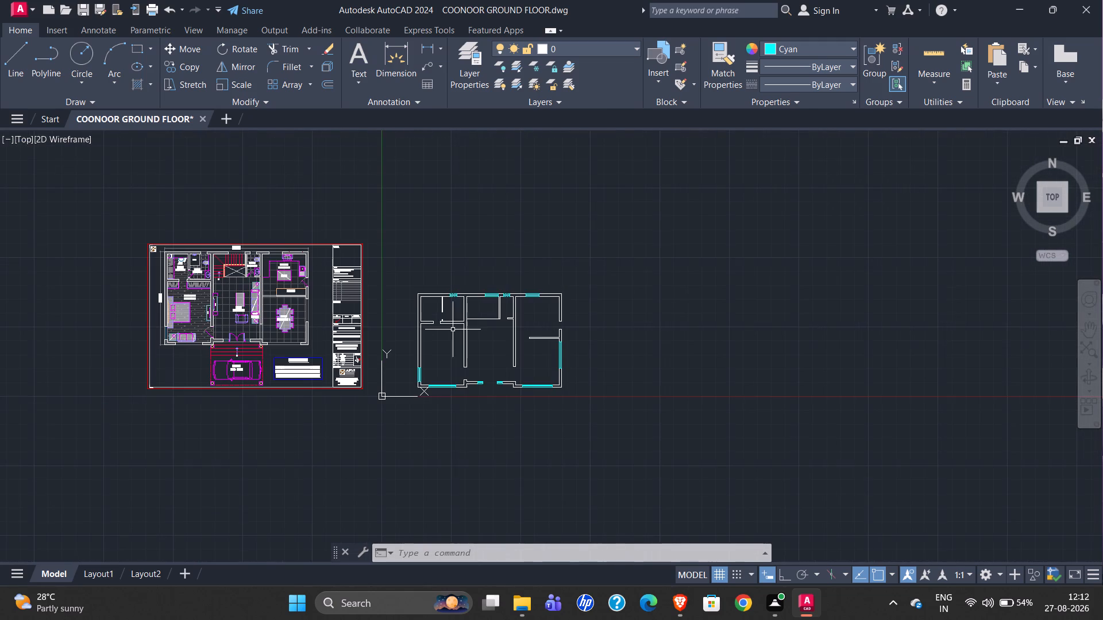
pyautogui.hotkey('ctrl', '2')
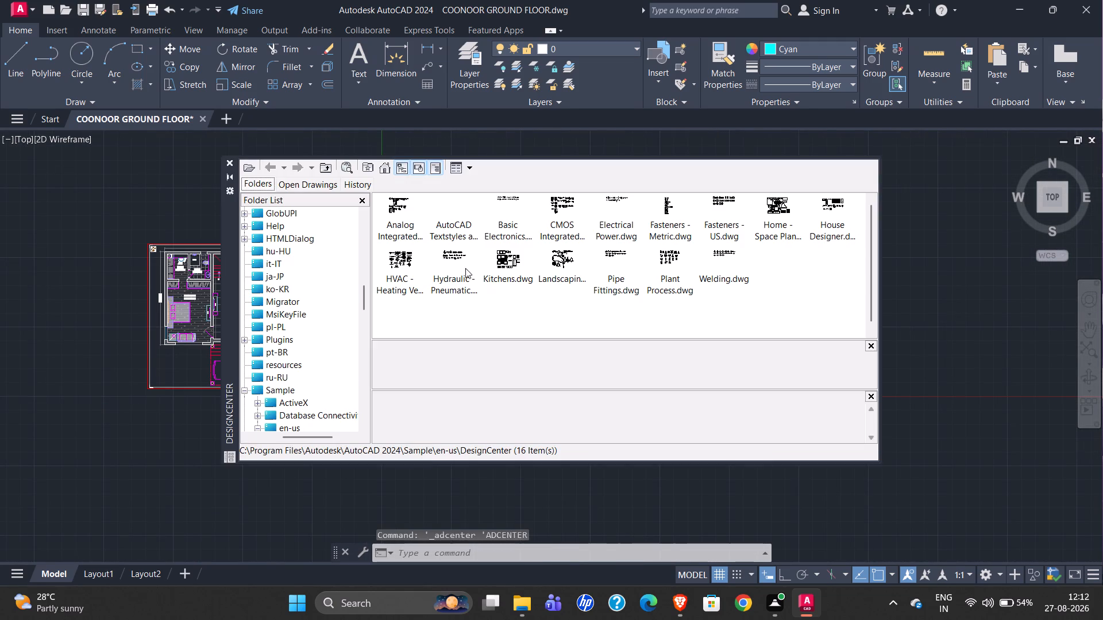
pyautogui.scroll(2, 619, 299)
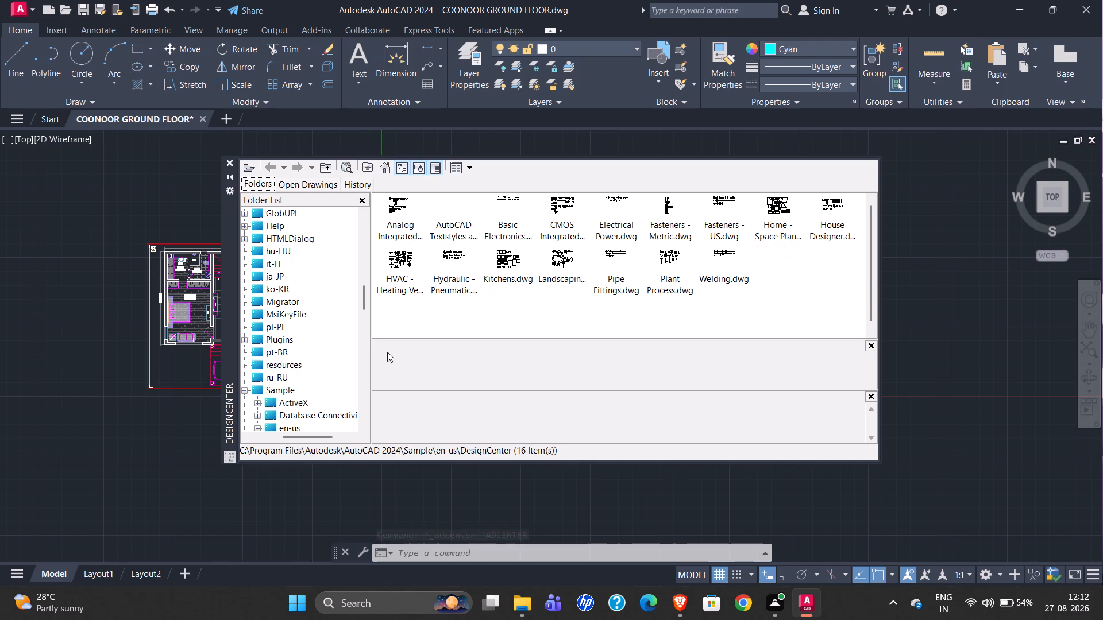
pyautogui.scroll(-3, 298, 284)
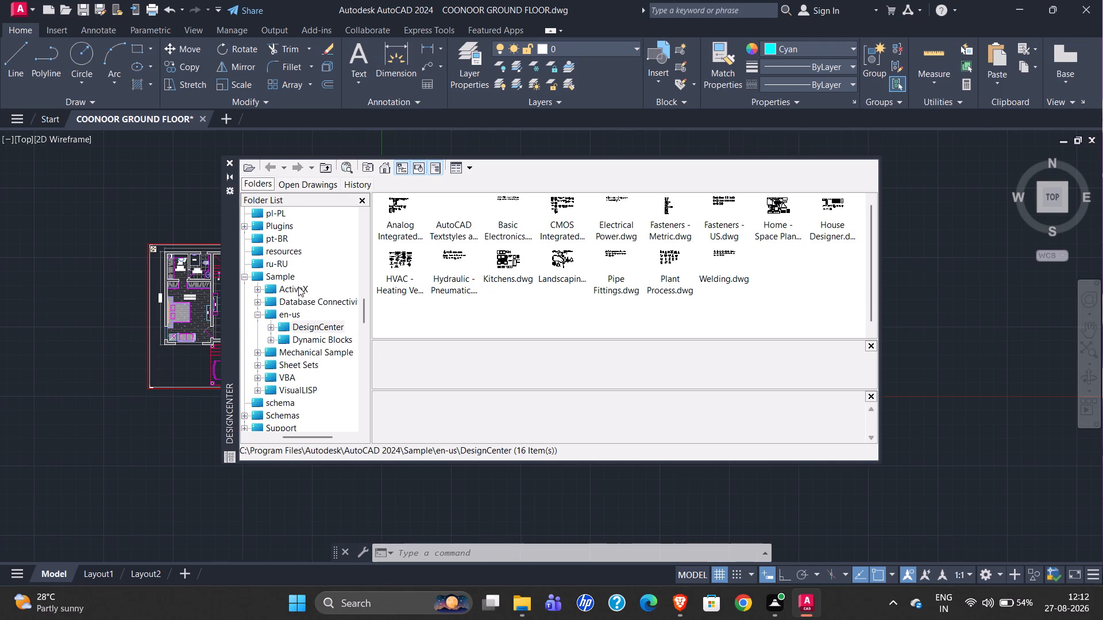
pyautogui.scroll(-8, 298, 288)
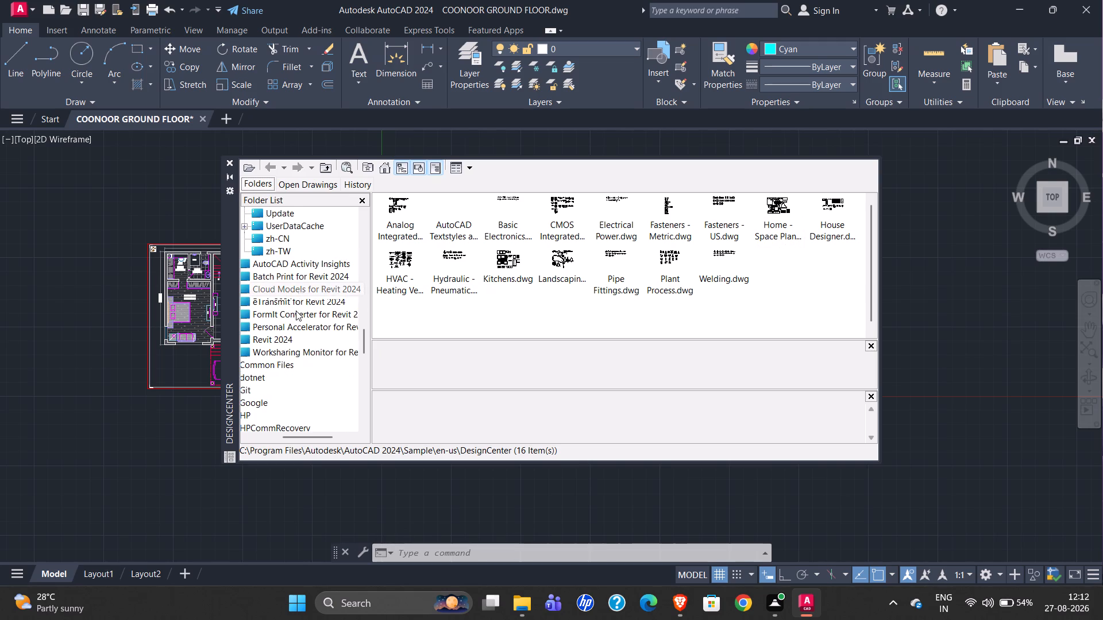
pyautogui.scroll(-2, 292, 325)
pyautogui.scroll(4, 299, 323)
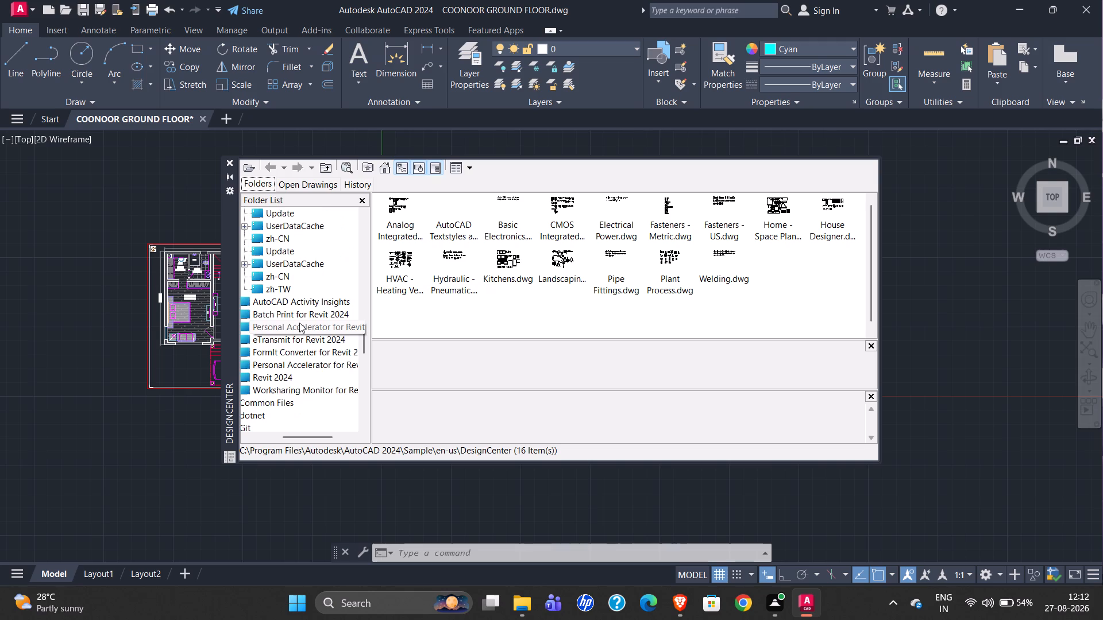
pyautogui.scroll(3, 299, 323)
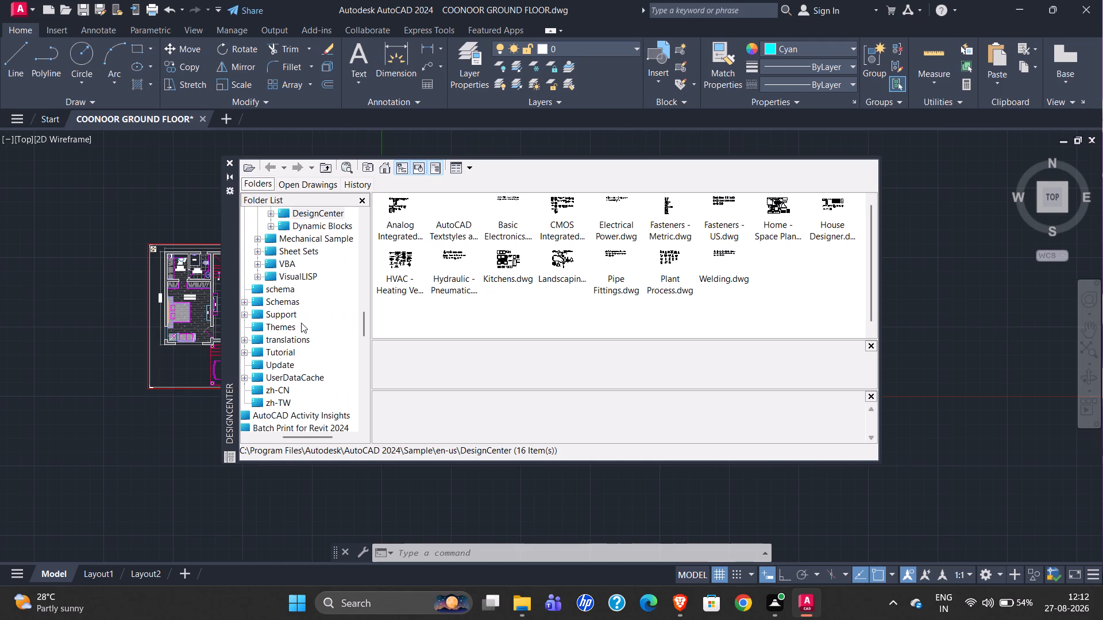
pyautogui.hscroll(5, 301, 323)
pyautogui.hscroll(-10, 301, 323)
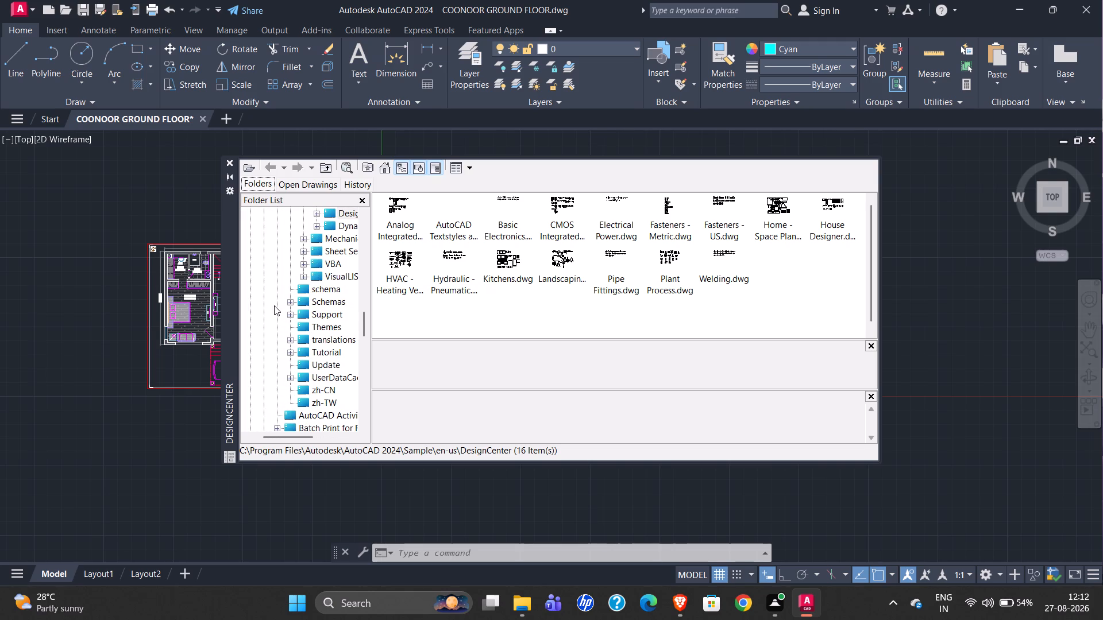
pyautogui.scroll(8, 290, 309)
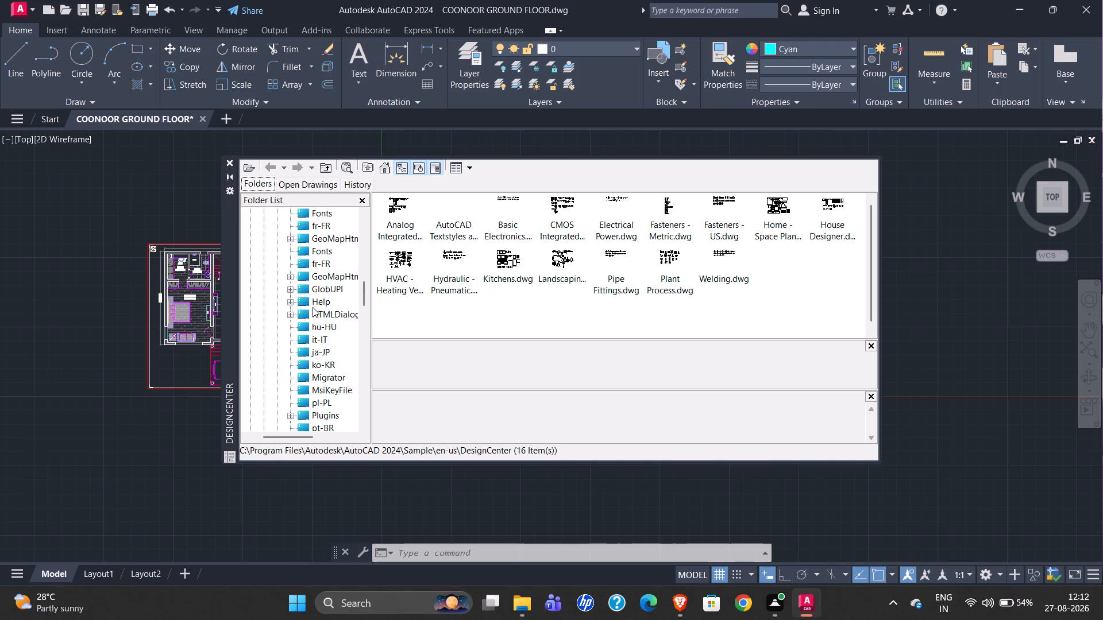
pyautogui.scroll(4, 313, 307)
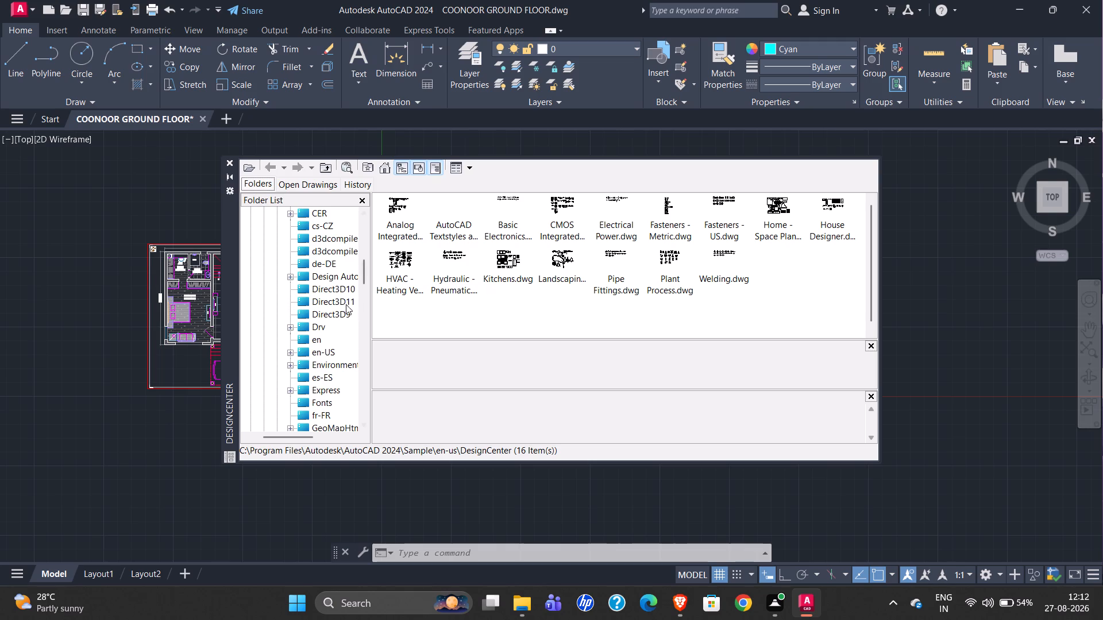
pyautogui.scroll(3, 338, 301)
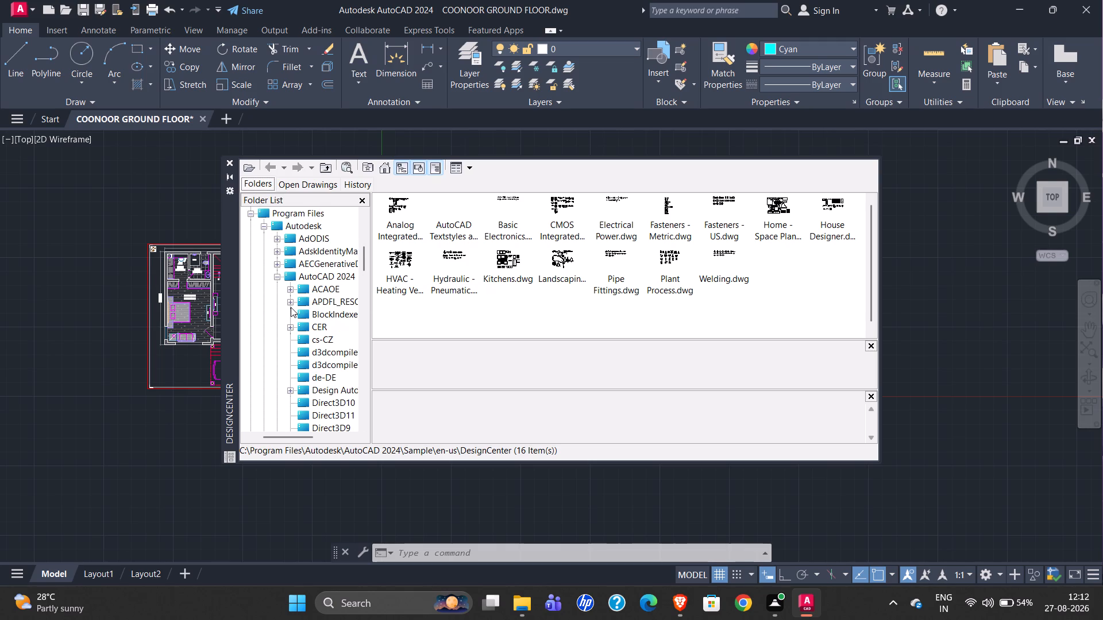
pyautogui.hscroll(3, 273, 324)
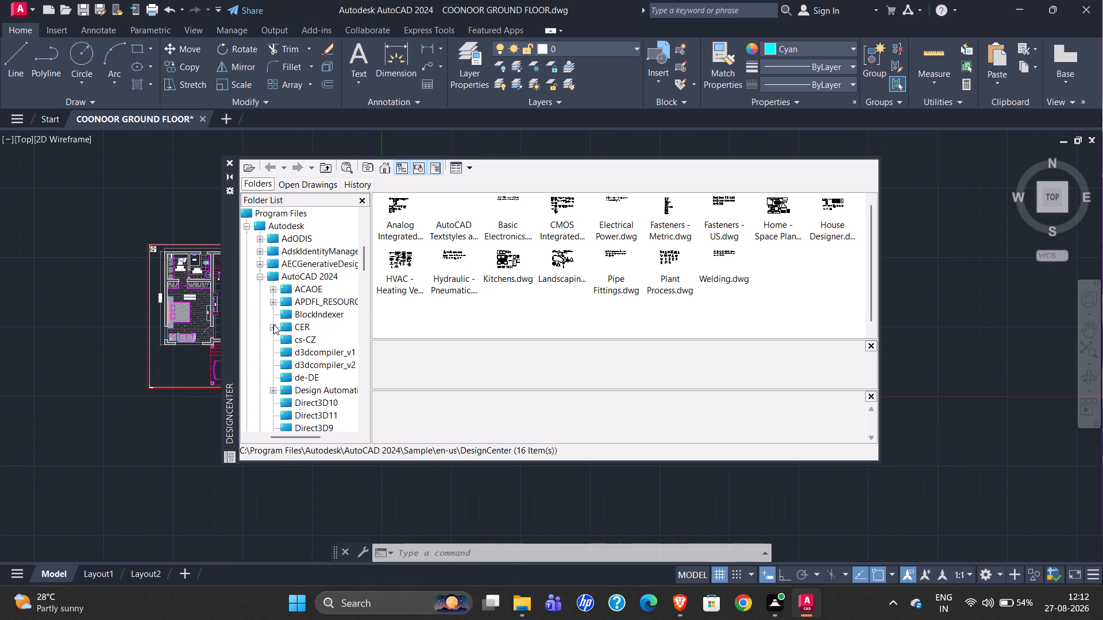
pyautogui.scroll(-3, 290, 323)
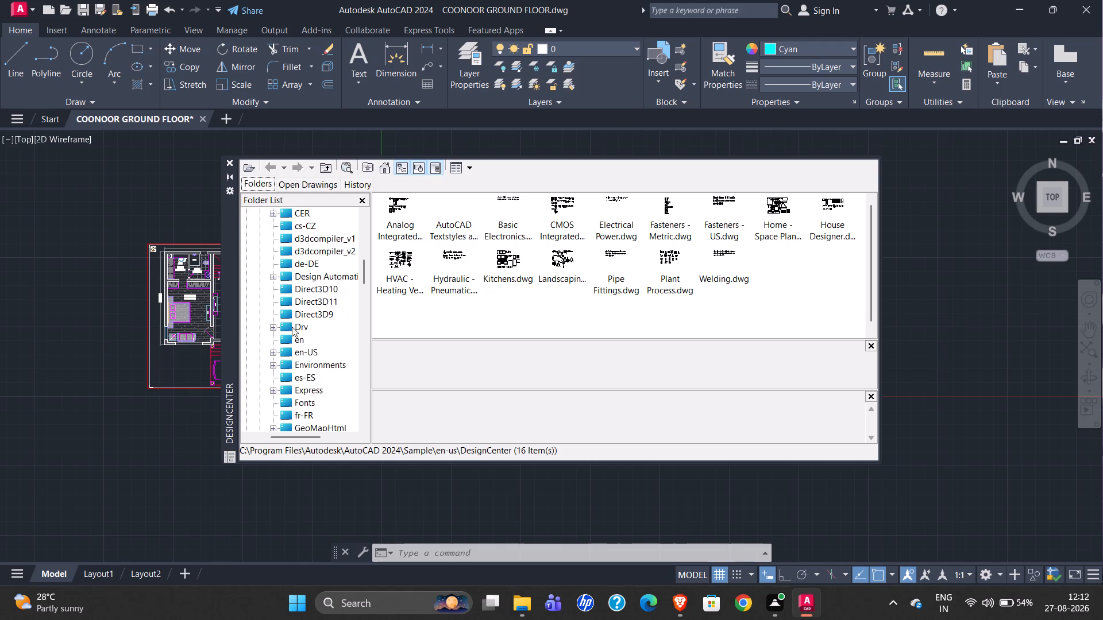
pyautogui.scroll(-1, 312, 359)
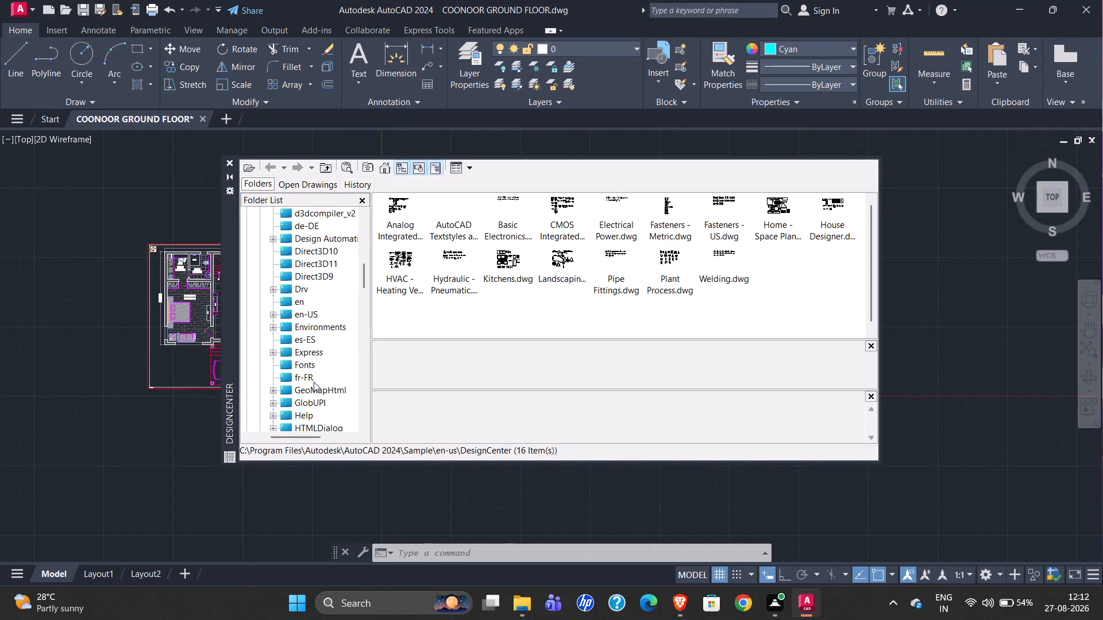
pyautogui.scroll(-1, 280, 338)
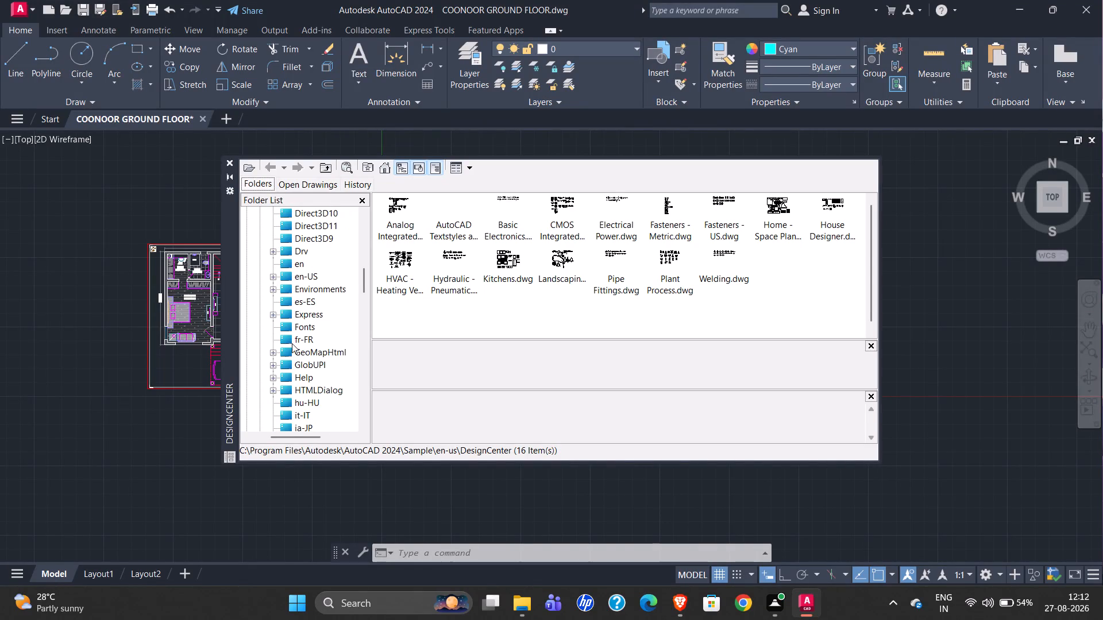
pyautogui.scroll(-5, 292, 344)
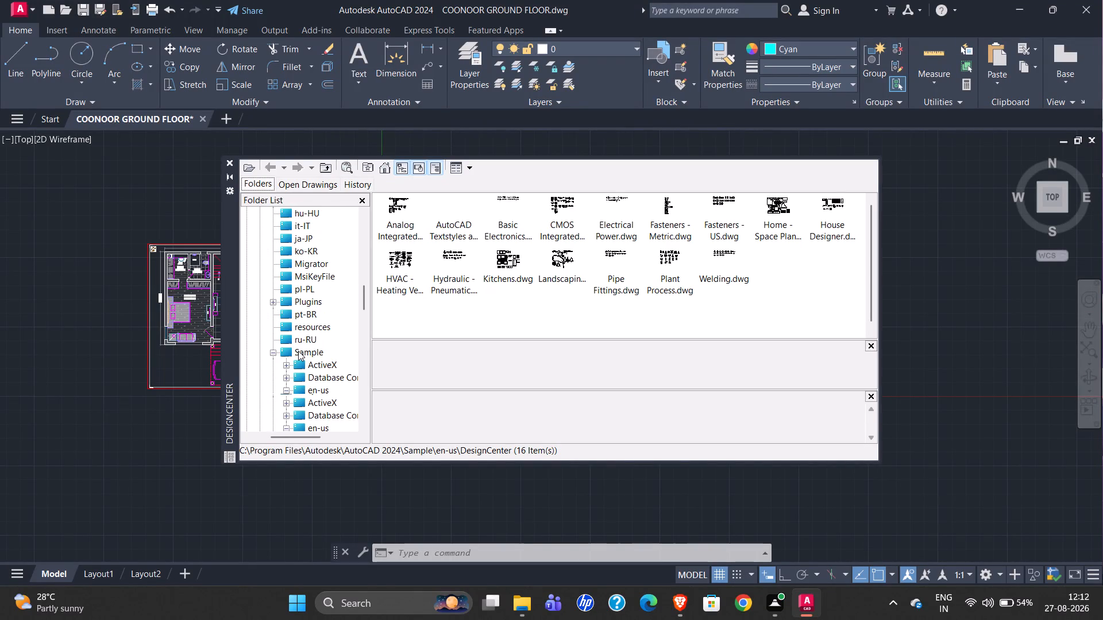
pyautogui.scroll(-1, 295, 352)
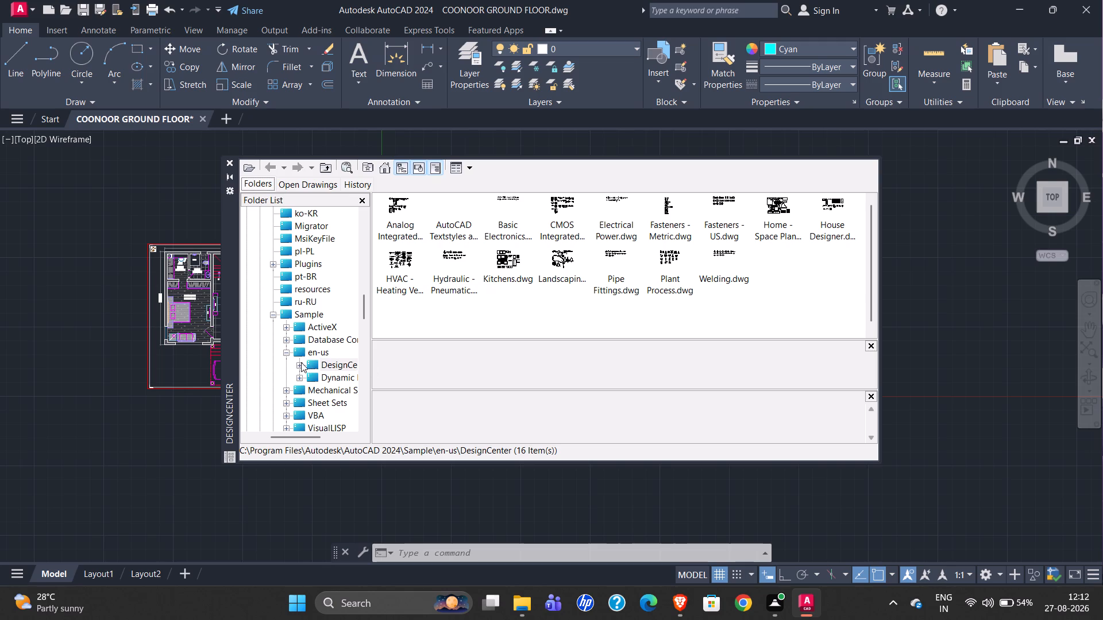
# Expand the DesignCenter sample folder and examine the blocks in Home - Space Planner.dwg.
pyautogui.click(299, 363)
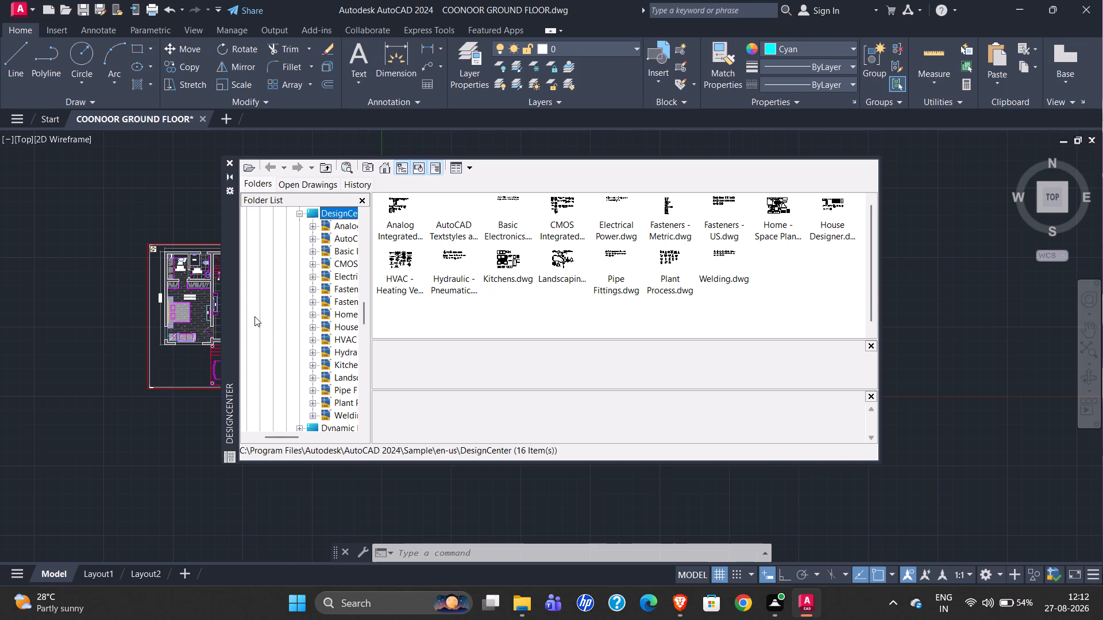
pyautogui.hscroll(6, 254, 316)
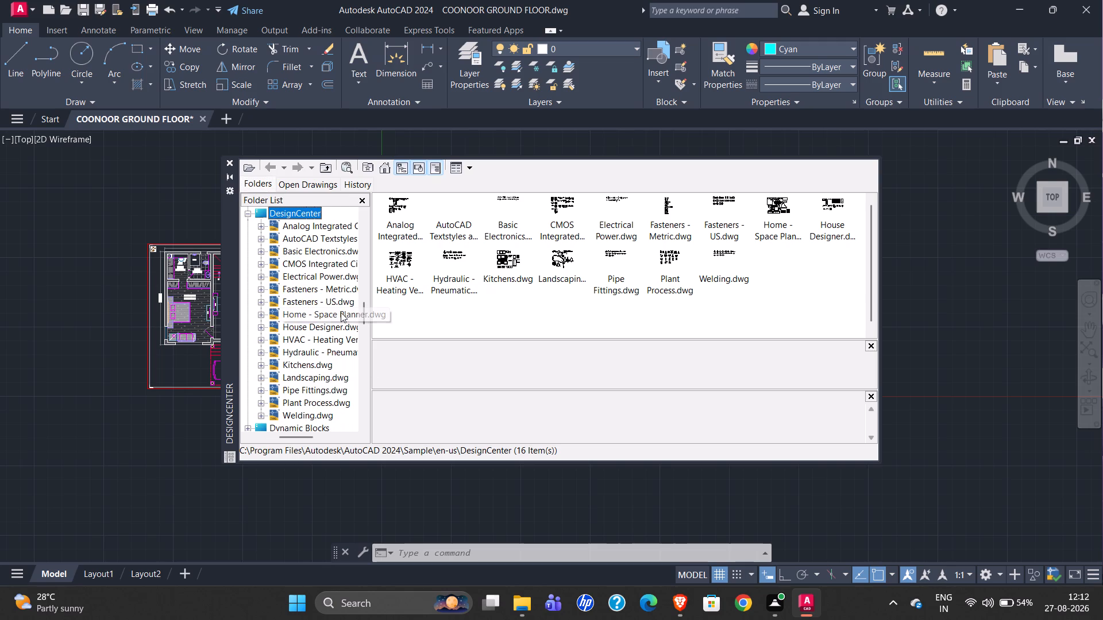
pyautogui.click(337, 312)
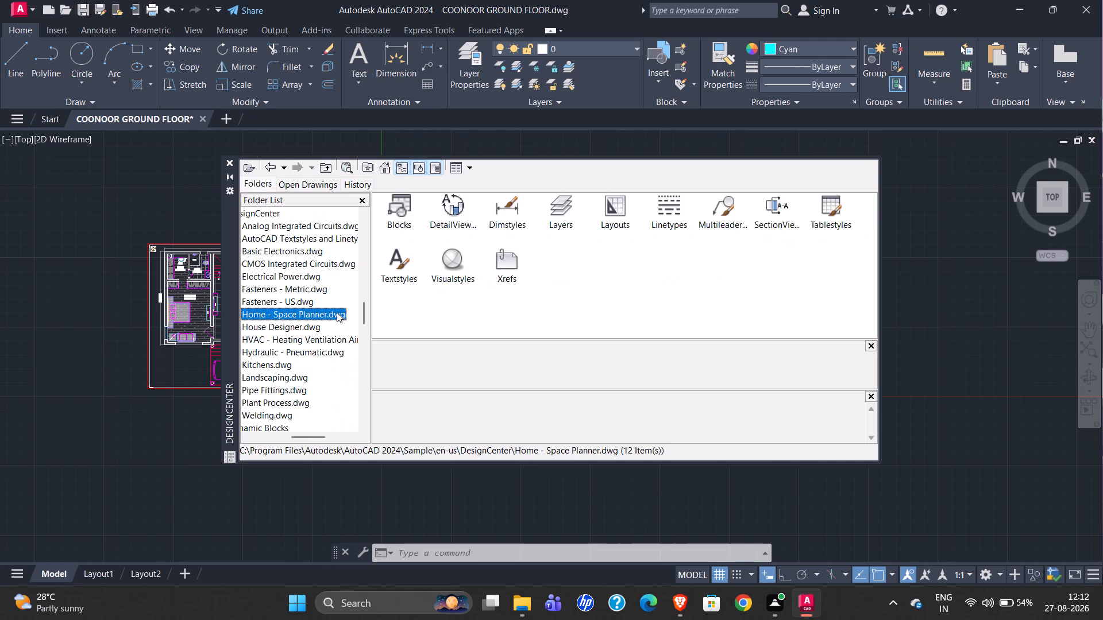
pyautogui.doubleClick(408, 219)
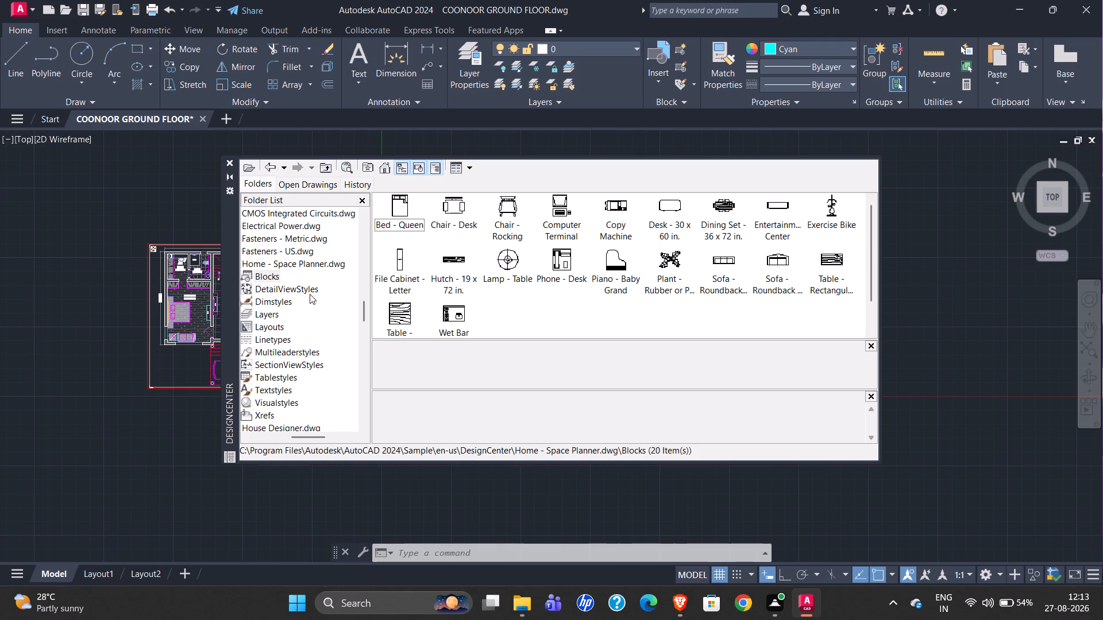
# Insert the Door - Left Hung 36 in. and Door - Right Hung 36 in. blocks from House Designer.dwg east of the redrawn plan, and close DesignCenter.
pyautogui.hscroll(-4, 310, 294)
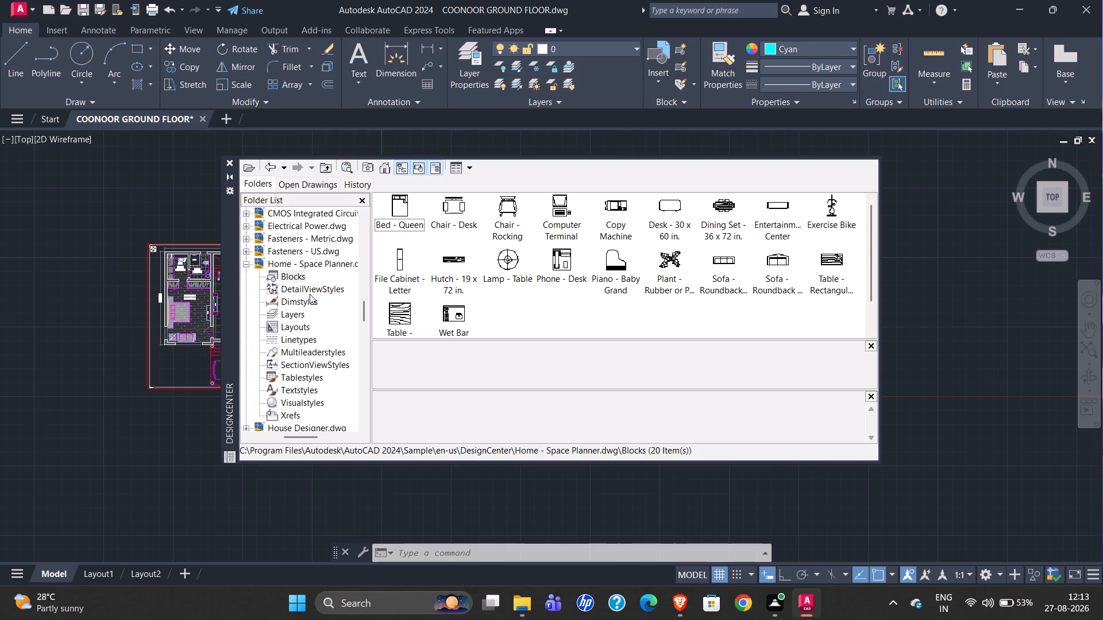
pyautogui.click(242, 268)
pyautogui.click(280, 276)
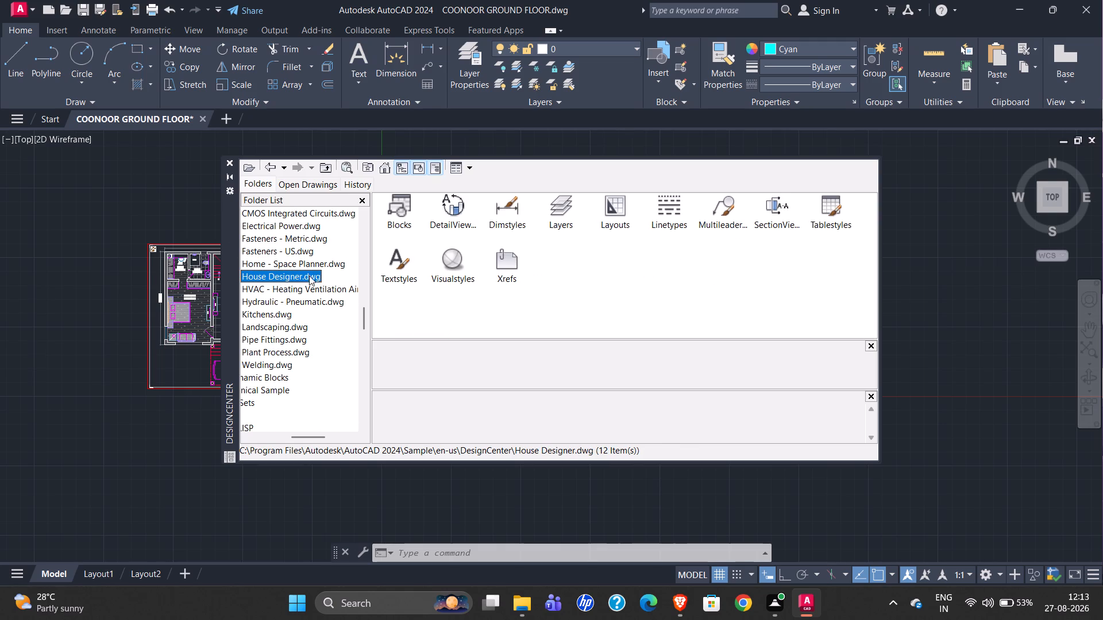
pyautogui.hscroll(-2, 350, 255)
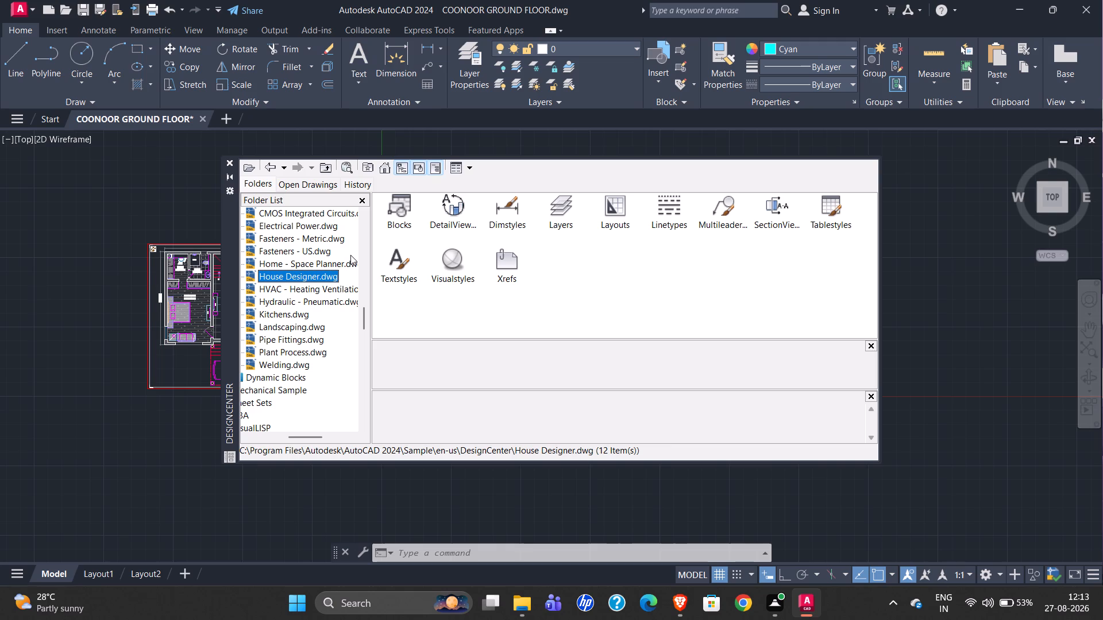
pyautogui.hscroll(-1, 264, 249)
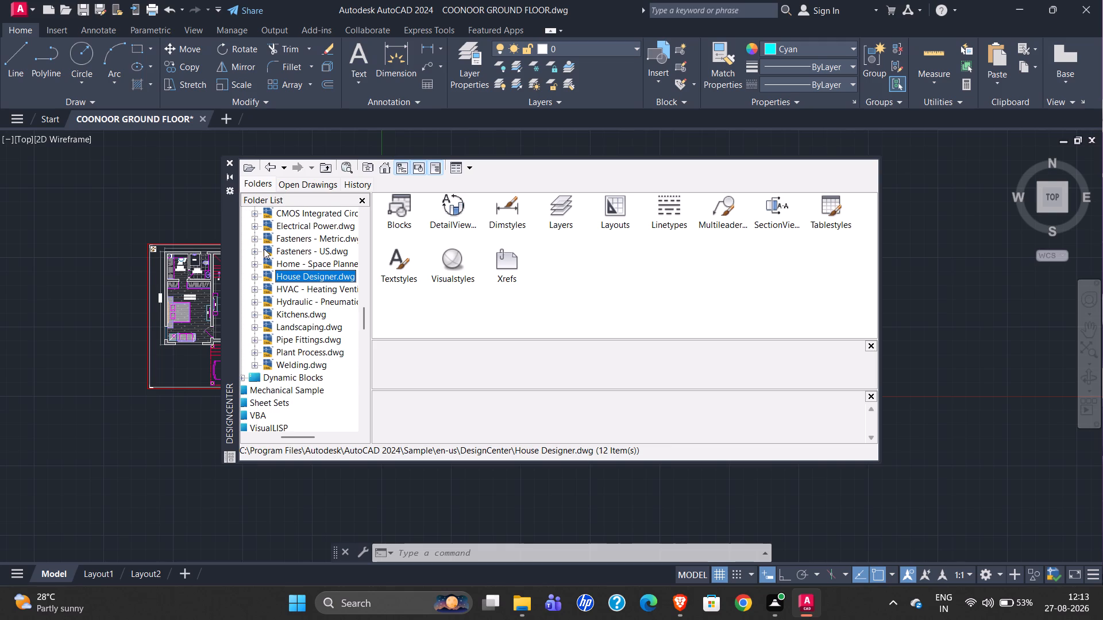
pyautogui.hscroll(-1, 264, 249)
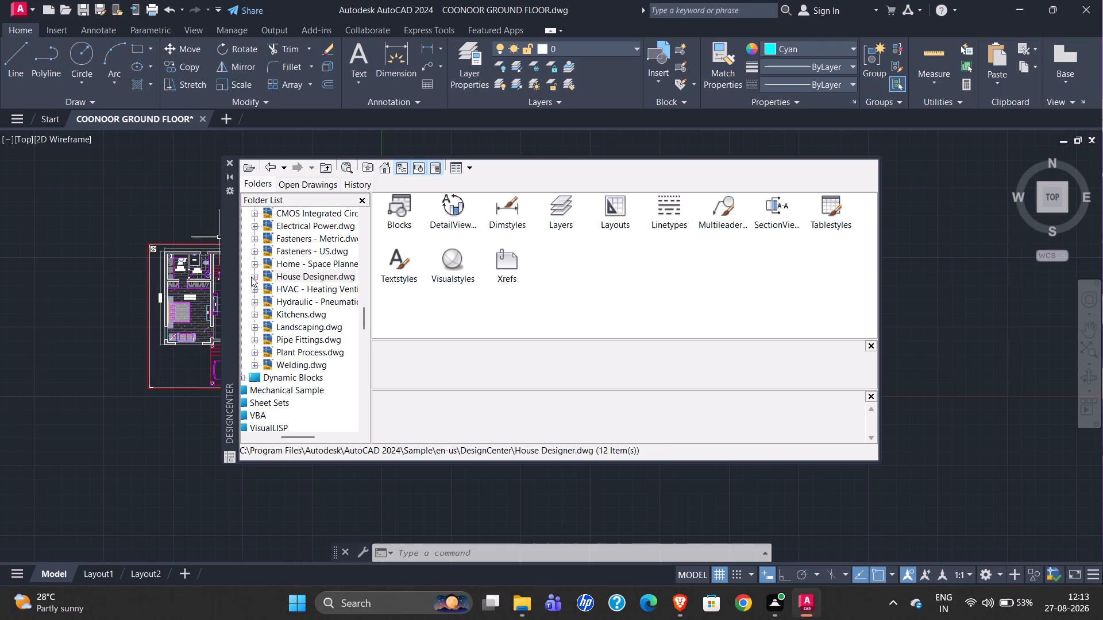
pyautogui.click(251, 277)
pyautogui.doubleClick(308, 277)
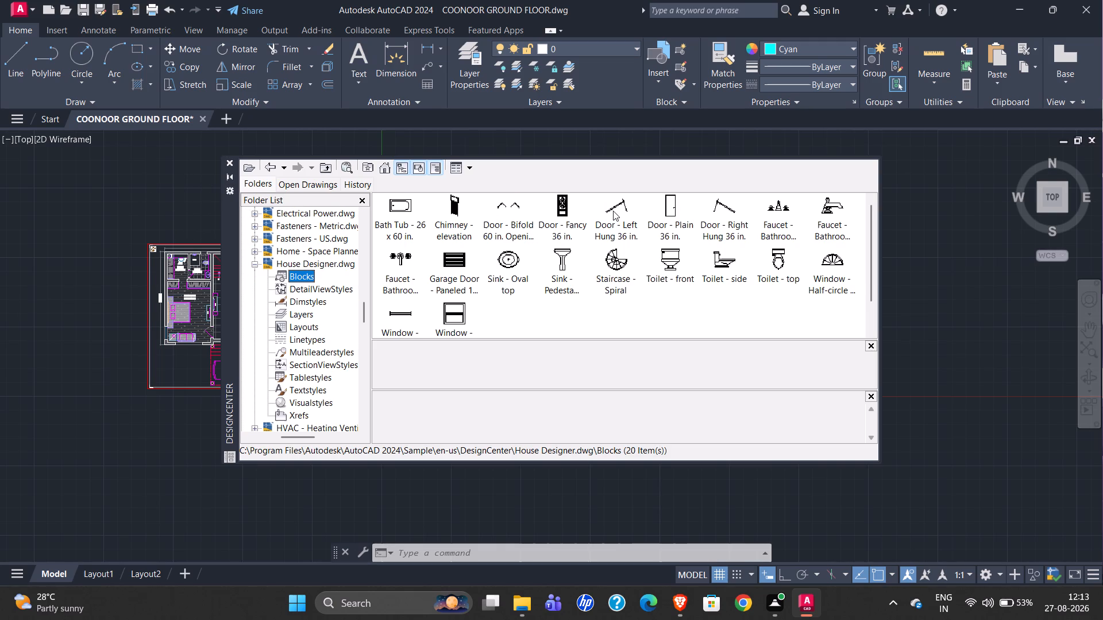
pyautogui.moveTo(613, 210); pyautogui.dragTo(613, 210)
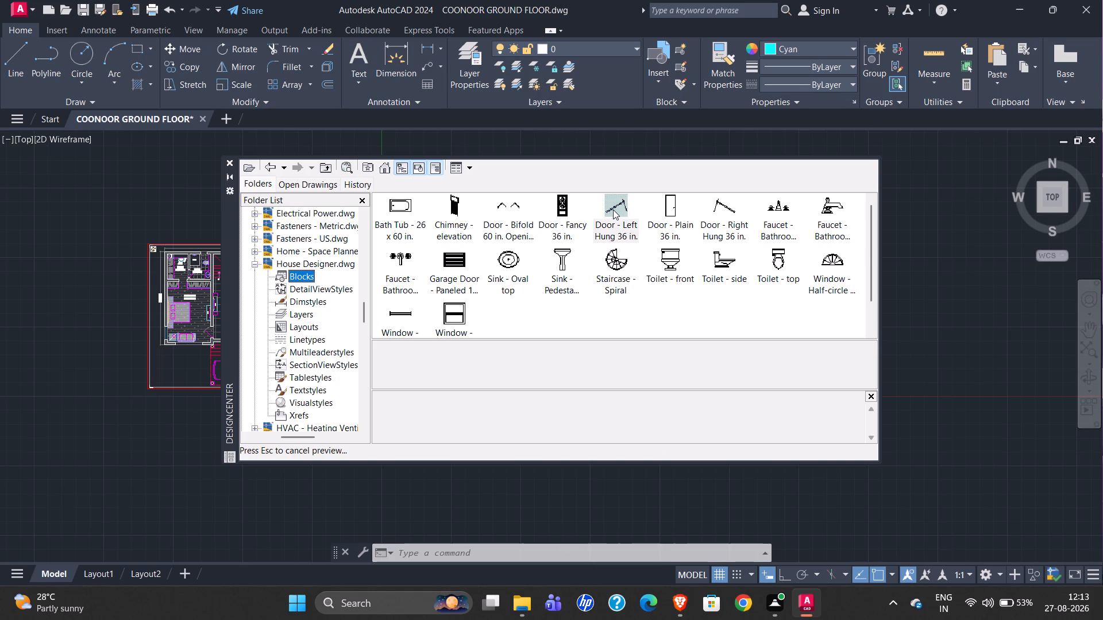
pyautogui.moveTo(613, 210); pyautogui.dragTo(908, 227)
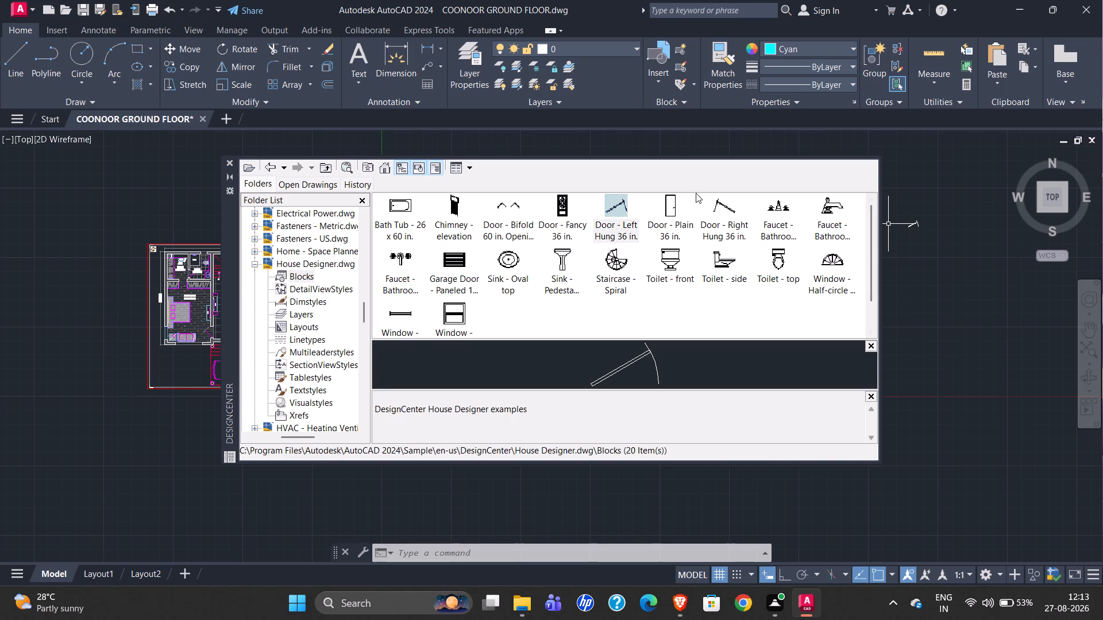
pyautogui.moveTo(718, 210); pyautogui.dragTo(942, 227)
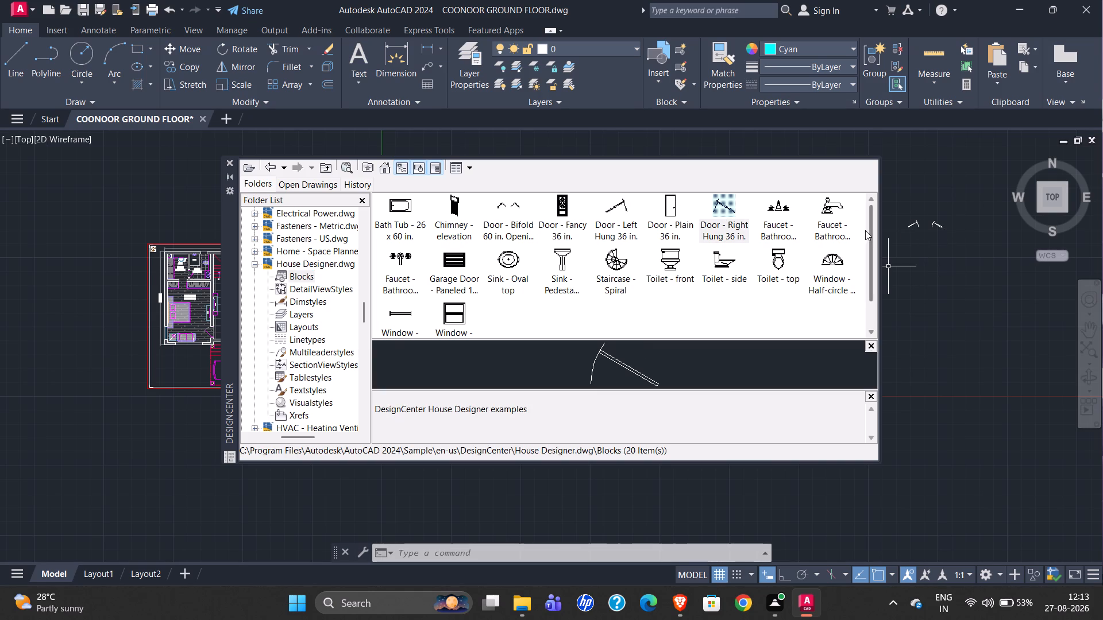
pyautogui.press('Escape')
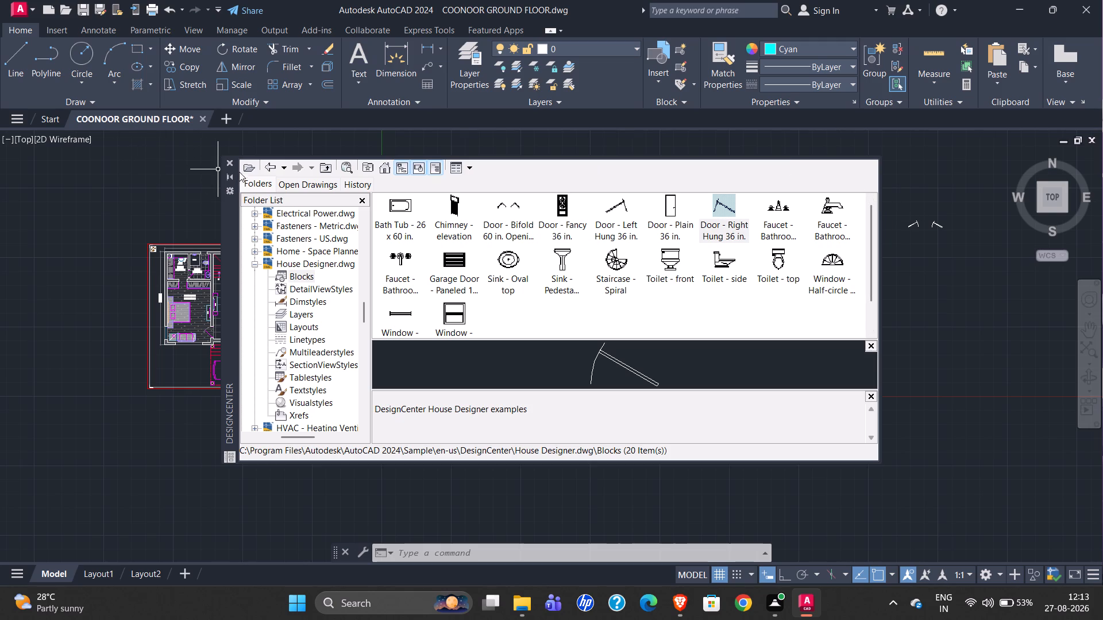
pyautogui.click(229, 163)
# Move both door blocks together from the far east to just north of the redrawn plan's northwest corner.
pyautogui.scroll(-1, 433, 313)
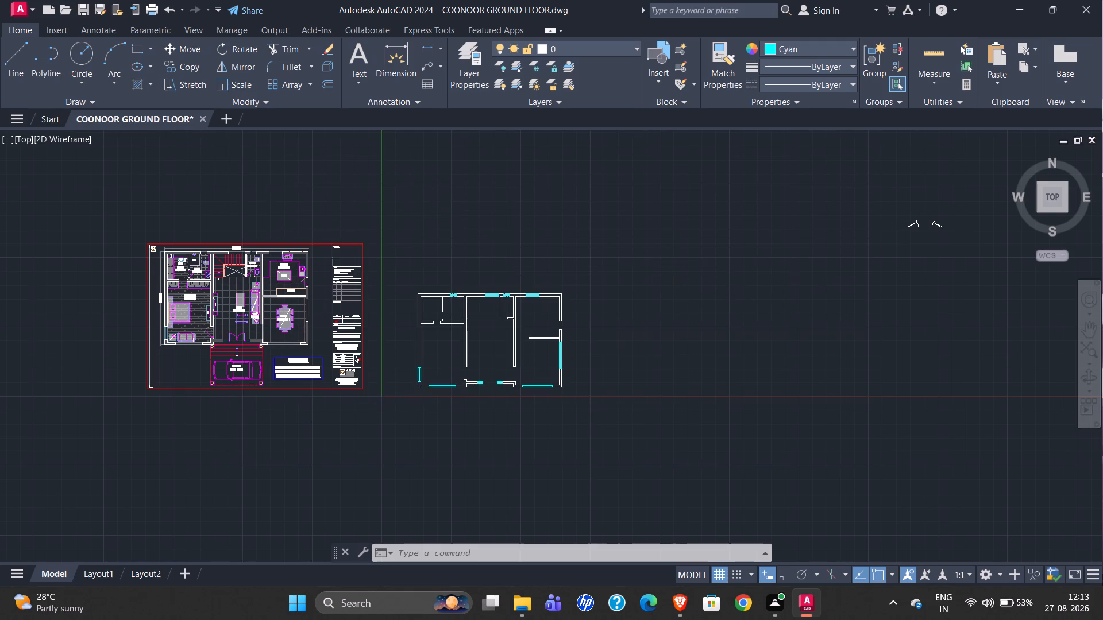
pyautogui.click(717, 237)
pyautogui.click(771, 280)
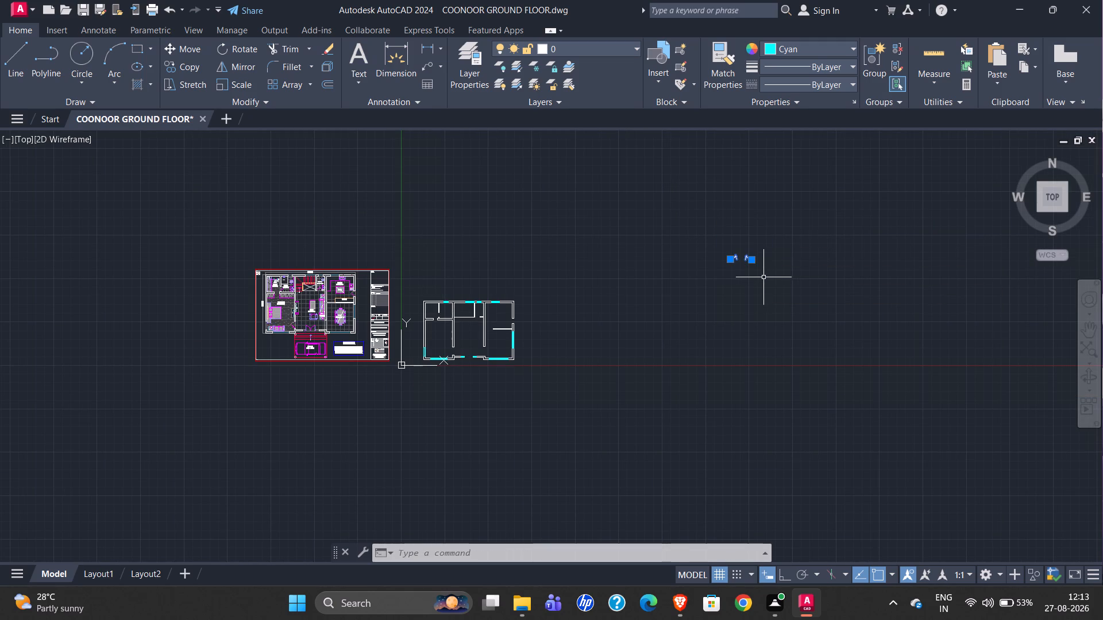
pyautogui.press('m')
pyautogui.press('Return')
pyautogui.scroll(4, 723, 261)
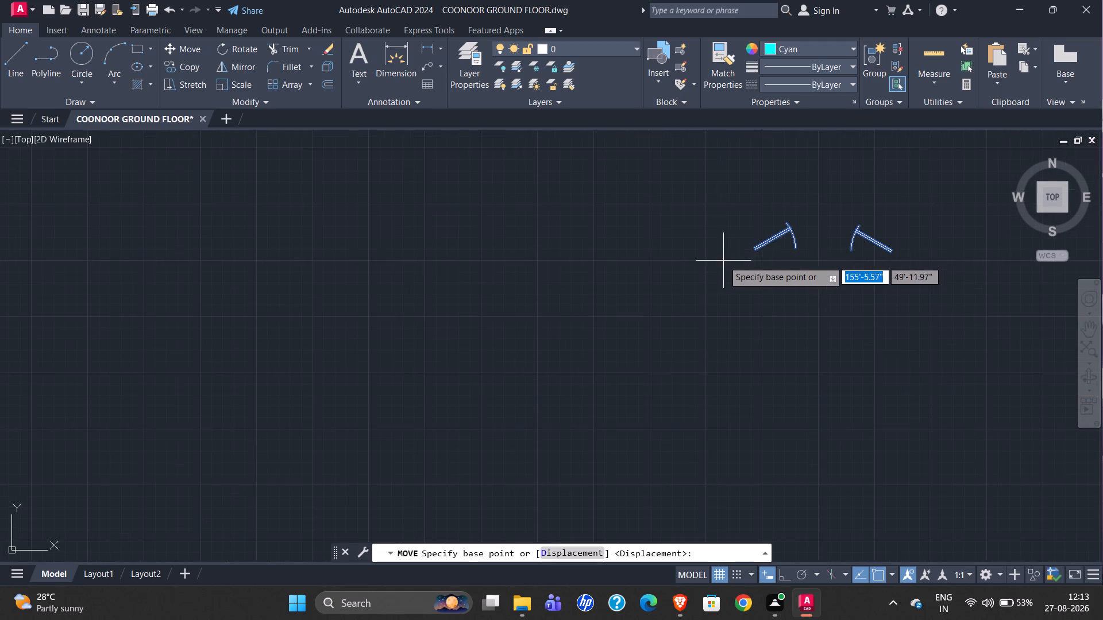
pyautogui.click(751, 249)
pyautogui.scroll(-4, 682, 296)
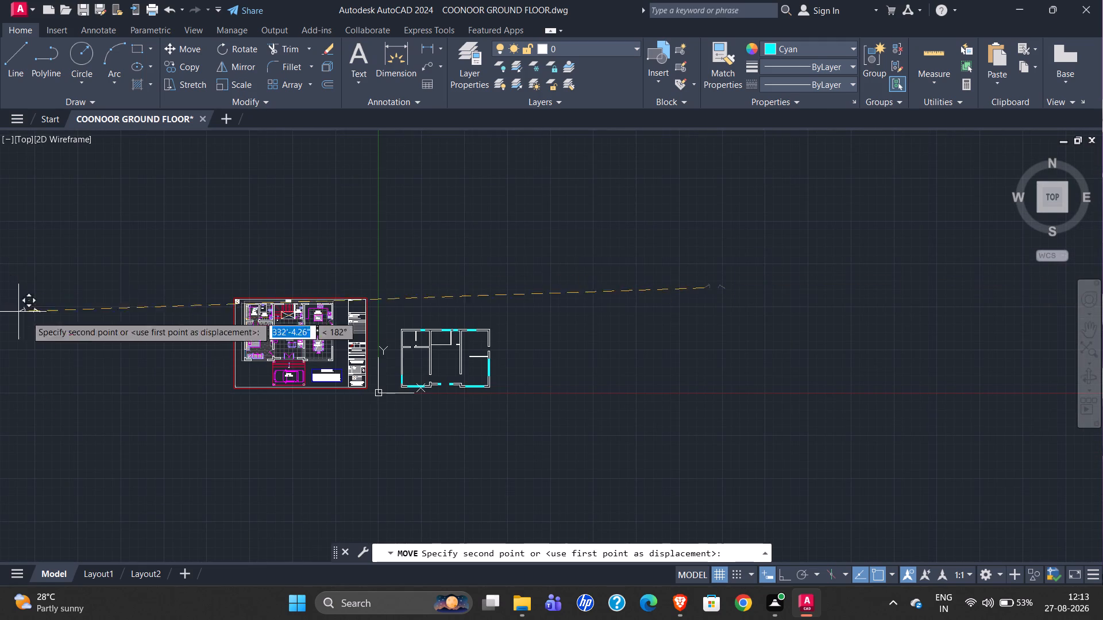
pyautogui.scroll(3, 169, 330)
pyautogui.scroll(4, 453, 318)
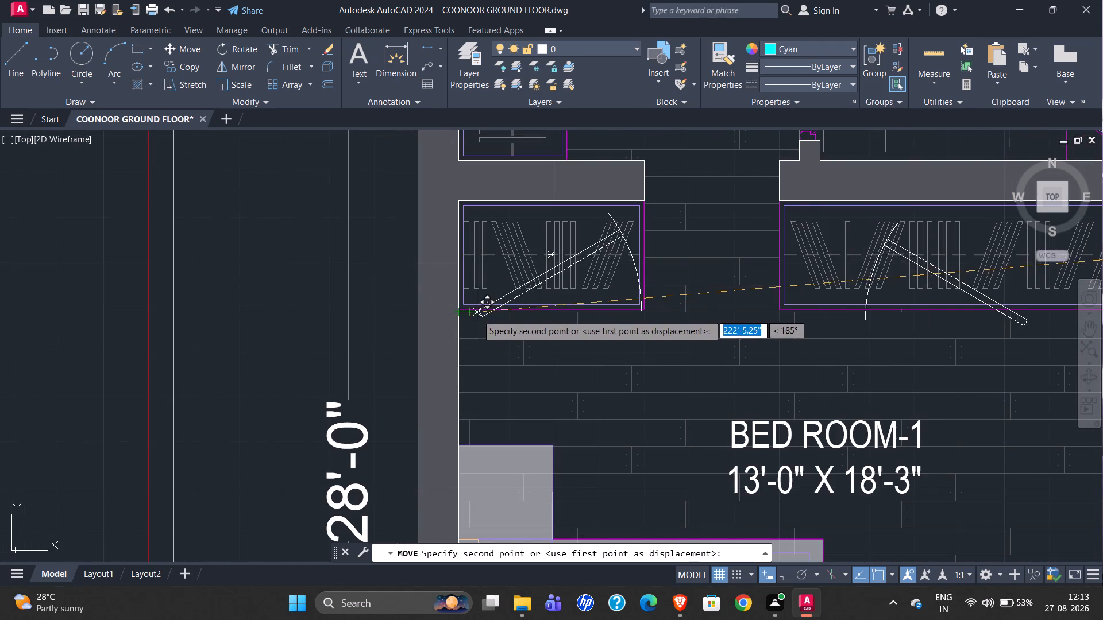
pyautogui.scroll(-2, 298, 316)
pyautogui.scroll(3, 418, 243)
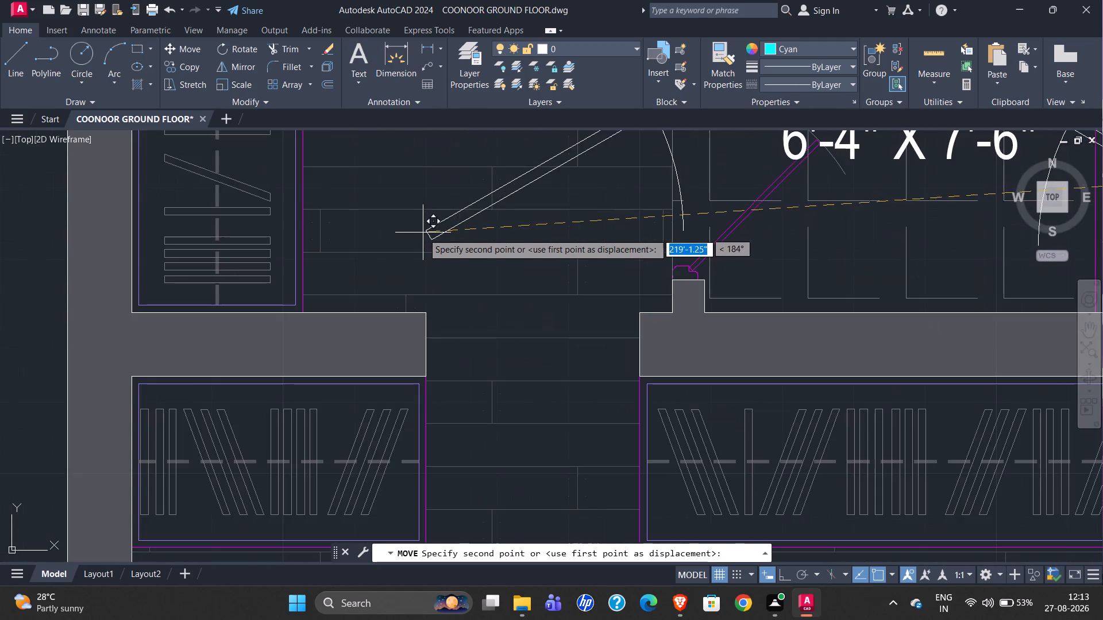
pyautogui.scroll(-2, 407, 249)
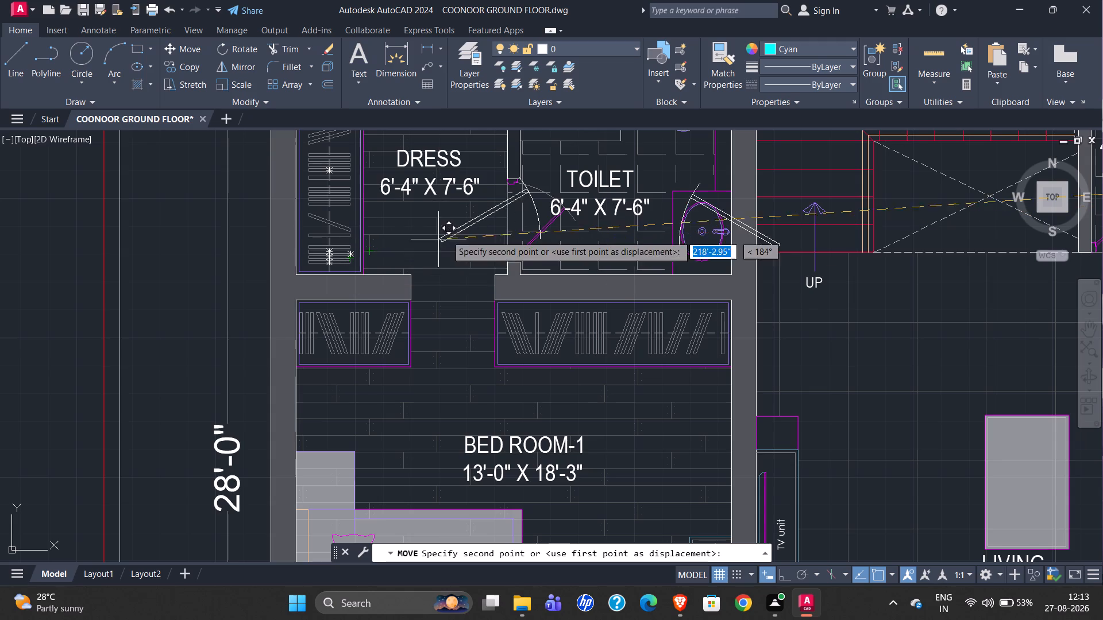
pyautogui.scroll(4, 493, 197)
pyautogui.scroll(-1, 446, 249)
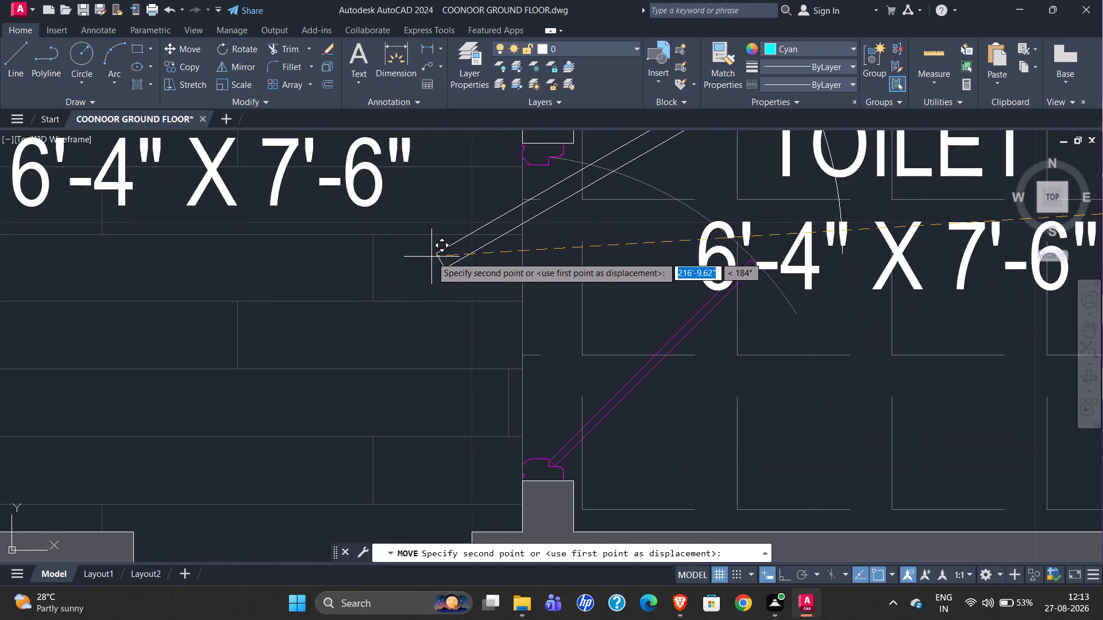
pyautogui.scroll(-2, 342, 257)
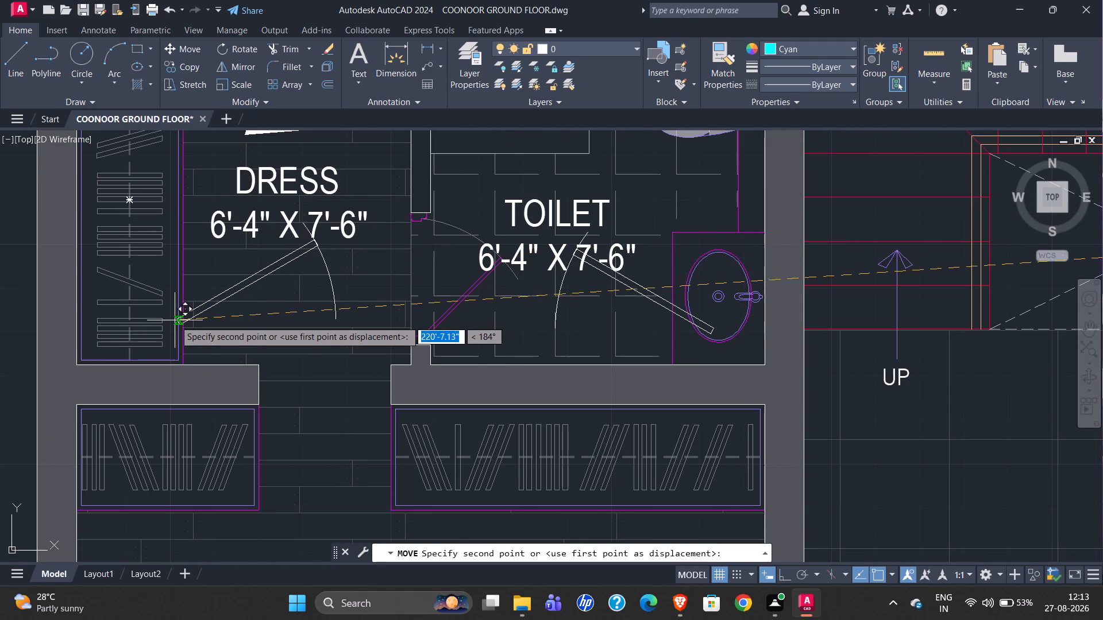
pyautogui.scroll(-3, 134, 319)
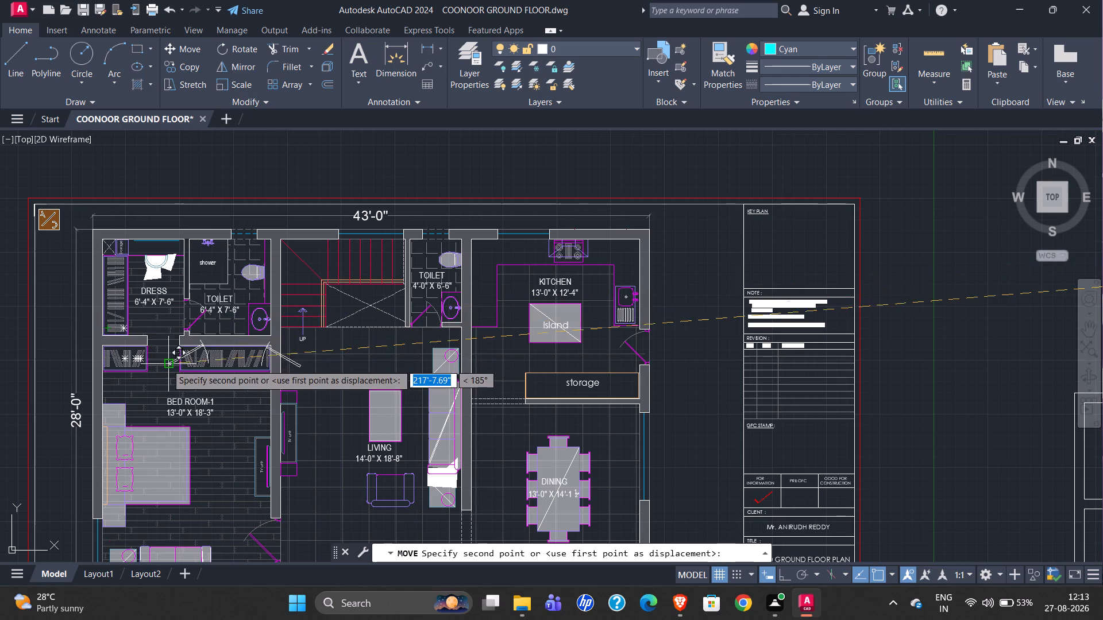
pyautogui.scroll(-2, 182, 251)
pyautogui.scroll(4, 121, 377)
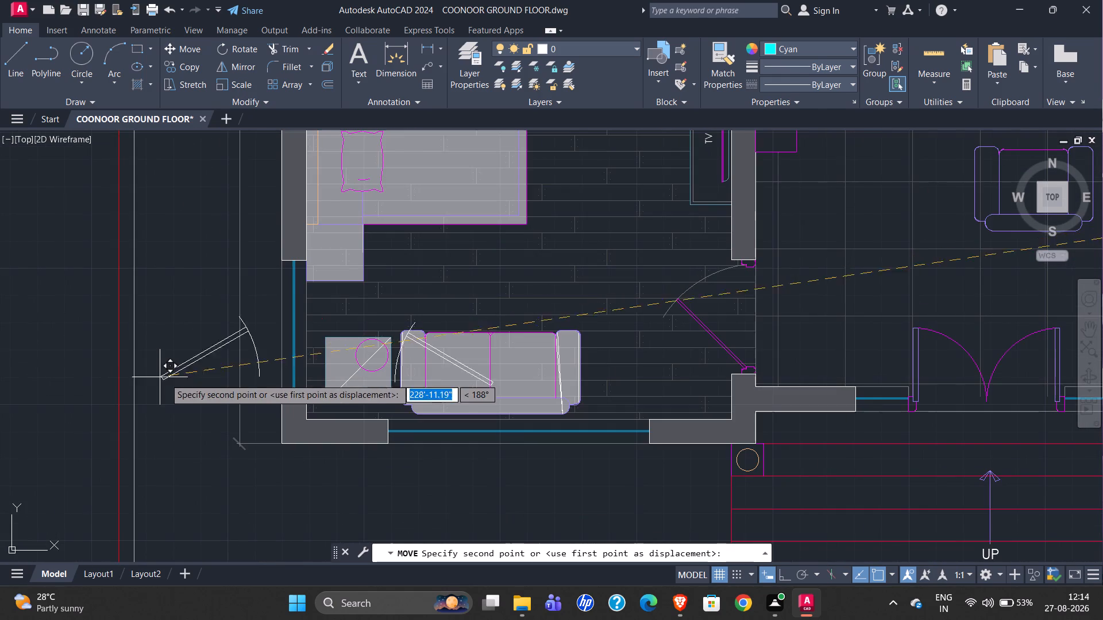
pyautogui.scroll(-3, 76, 305)
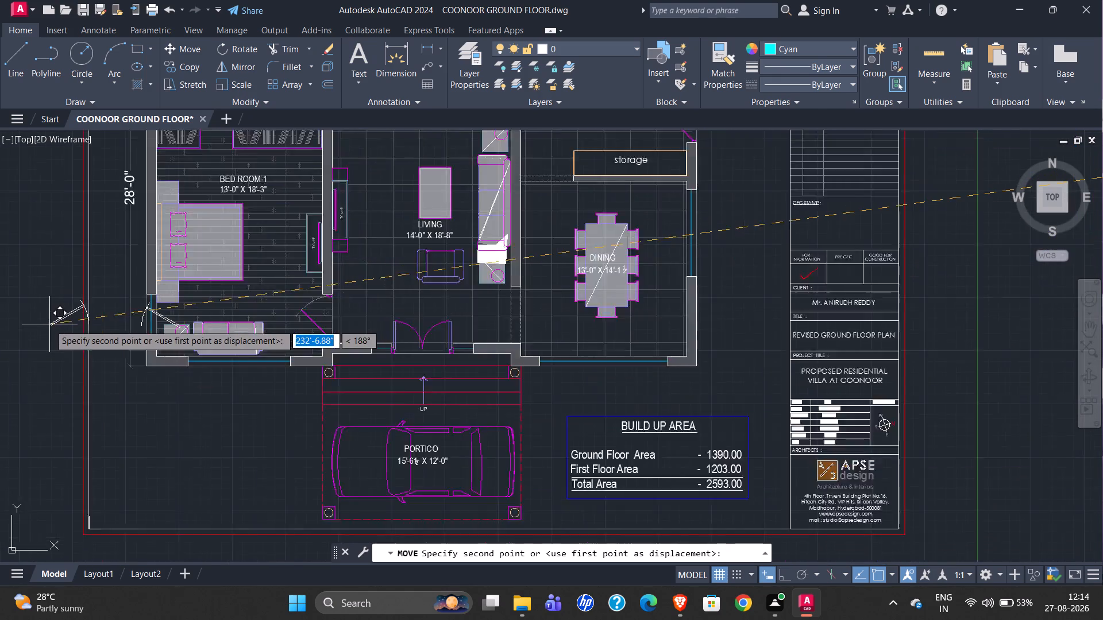
pyautogui.scroll(-2, 71, 330)
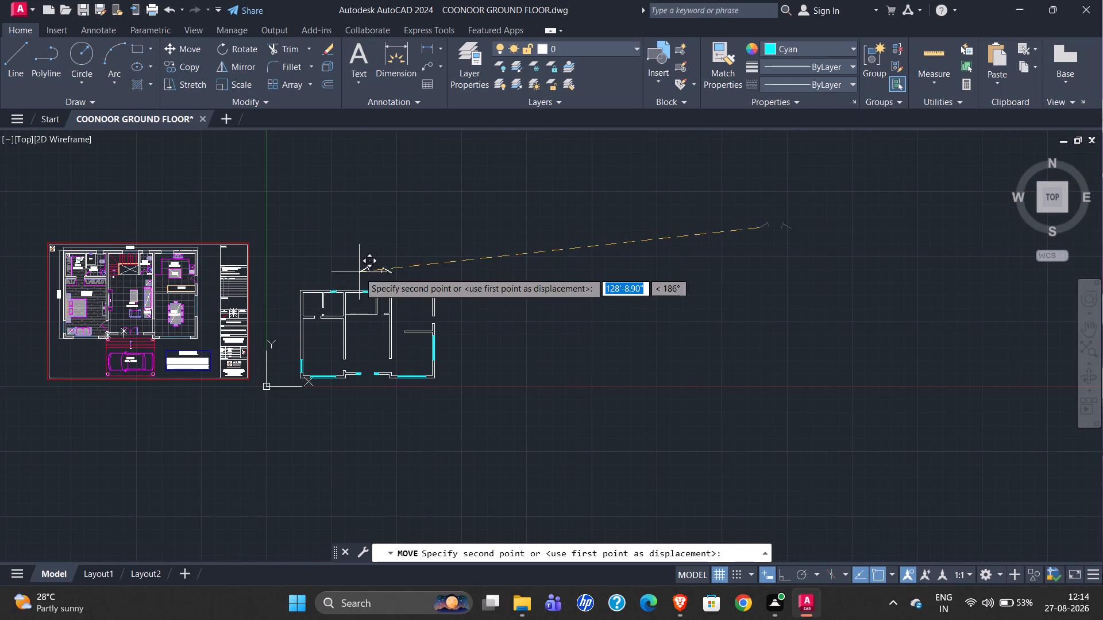
pyautogui.scroll(4, 284, 274)
pyautogui.click(325, 270)
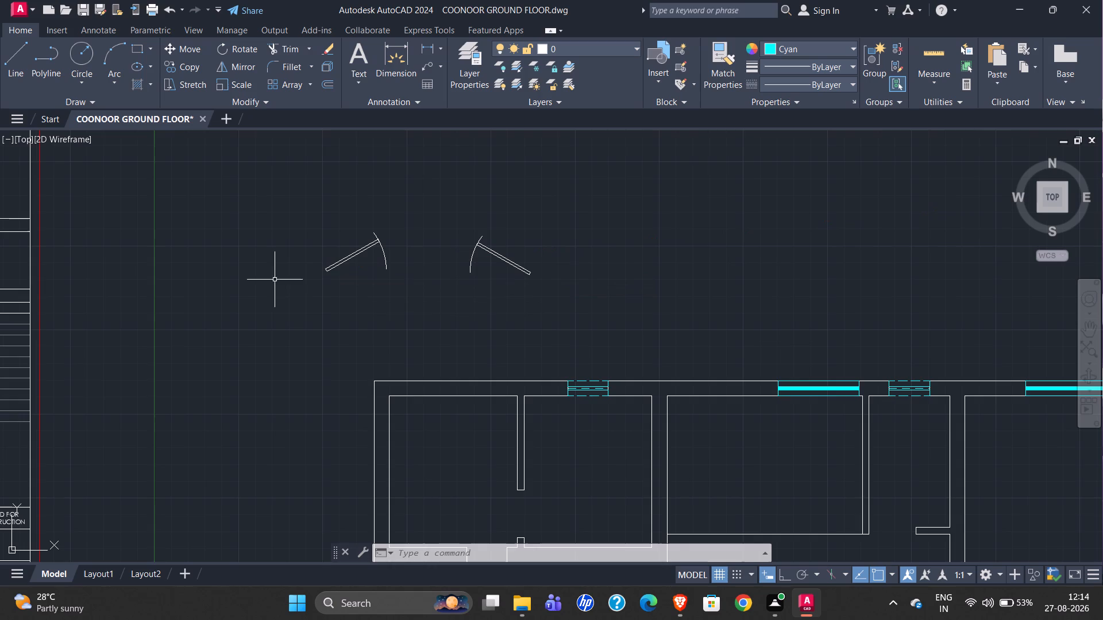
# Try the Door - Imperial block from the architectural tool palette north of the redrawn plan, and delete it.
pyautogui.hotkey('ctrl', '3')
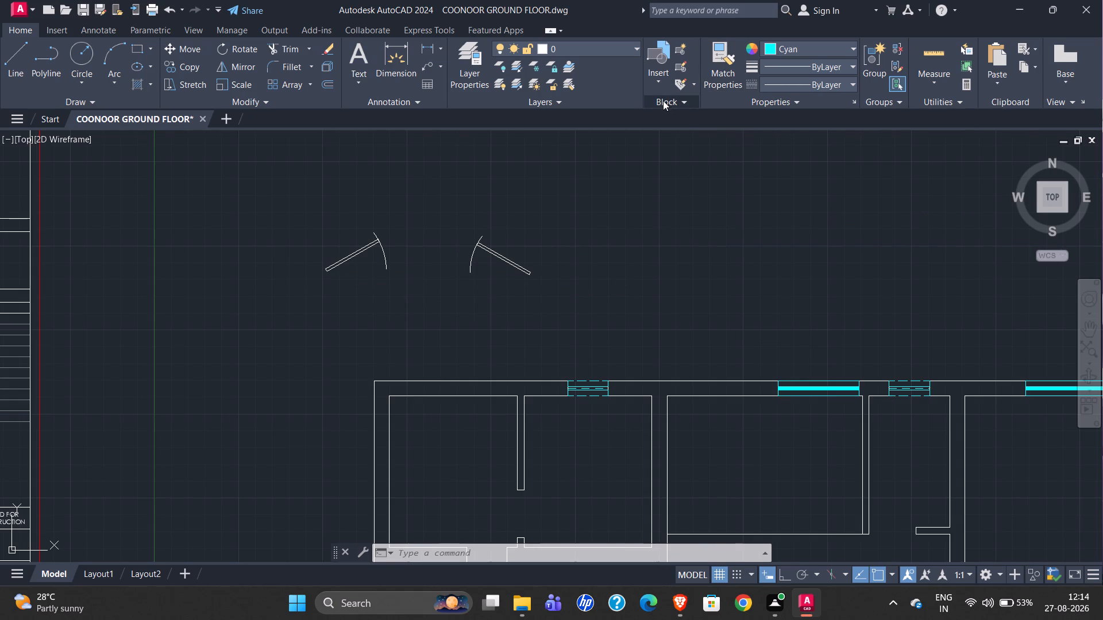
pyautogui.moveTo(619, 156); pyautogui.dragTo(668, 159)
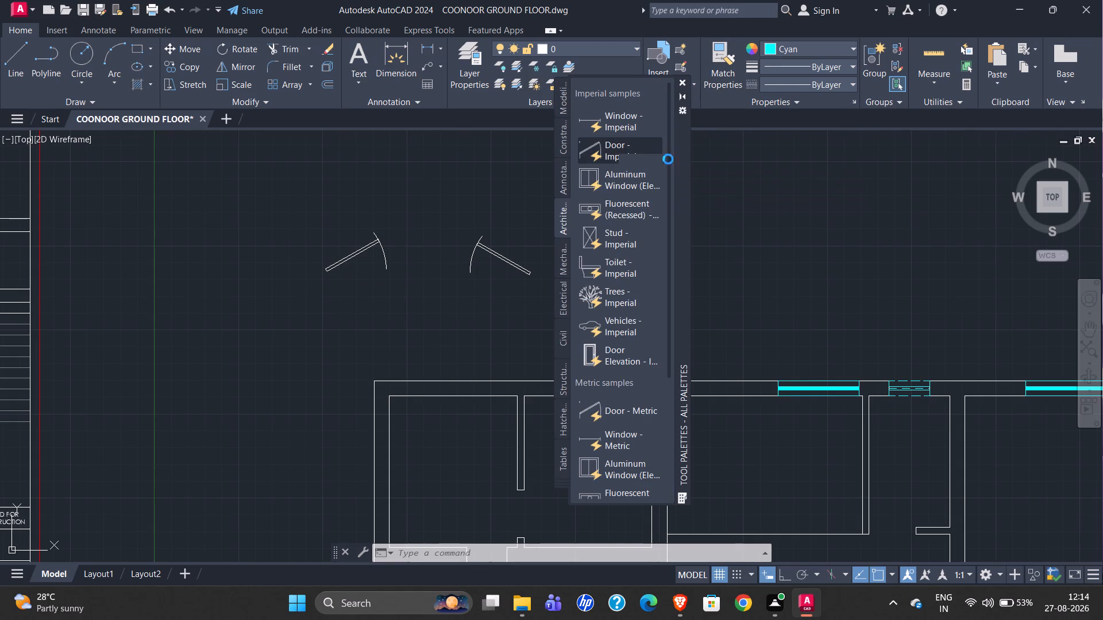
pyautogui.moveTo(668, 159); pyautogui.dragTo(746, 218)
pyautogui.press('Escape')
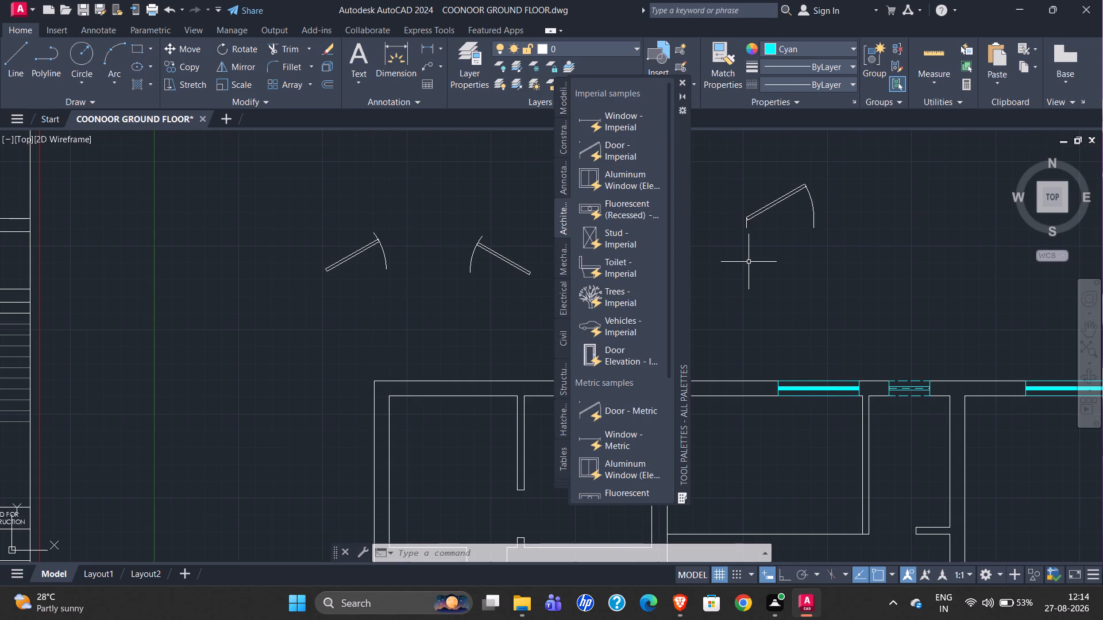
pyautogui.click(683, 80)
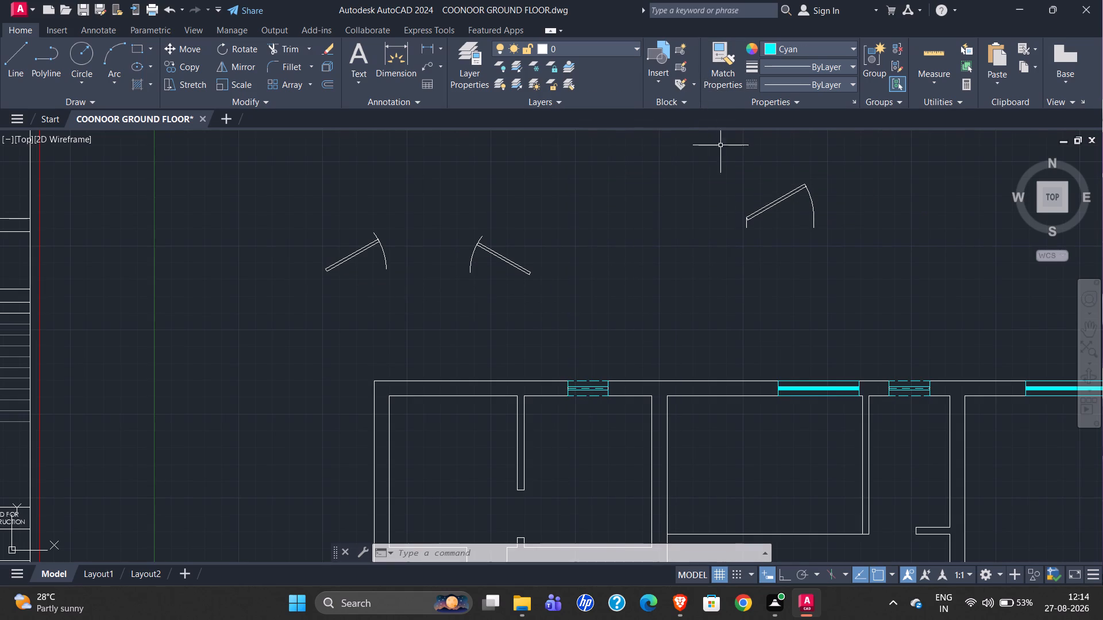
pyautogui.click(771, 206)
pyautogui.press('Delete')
# Examine the door leaf, swing arc and frame profiles at the original plan's toilet door against the inserted door blocks.
pyautogui.click(489, 255)
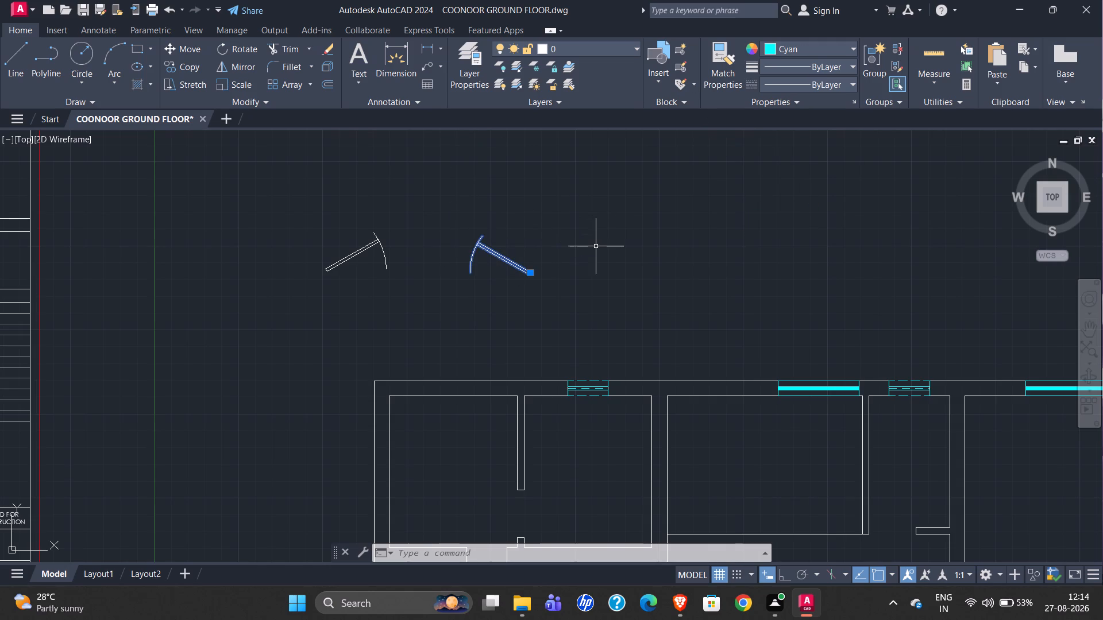
pyautogui.press('Escape')
pyautogui.scroll(-1, 567, 182)
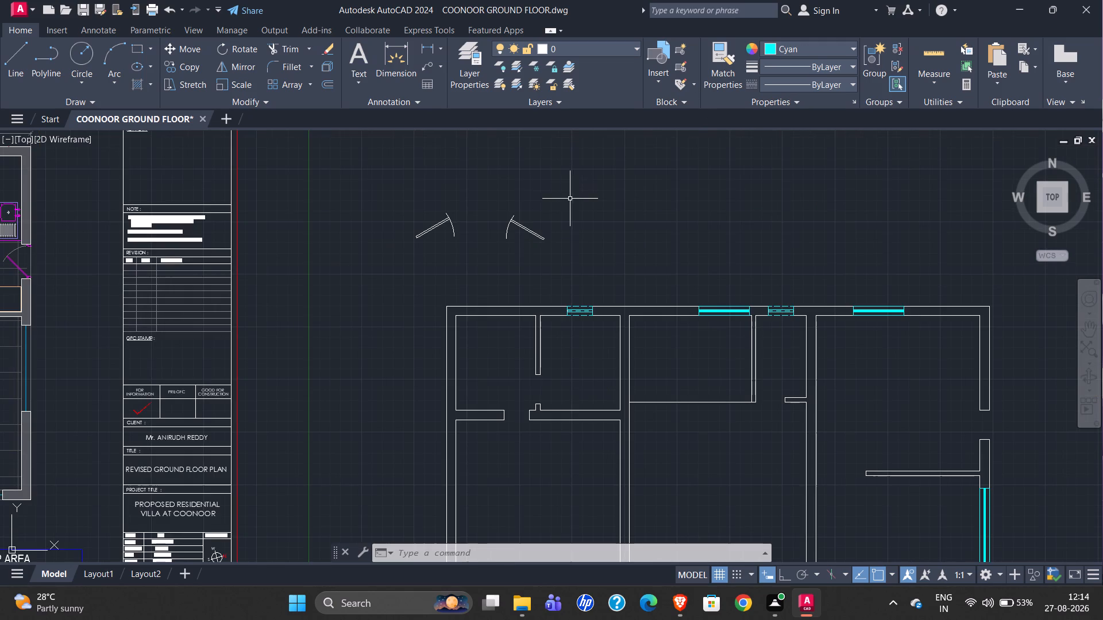
pyautogui.scroll(-2, 592, 216)
pyautogui.scroll(4, 215, 208)
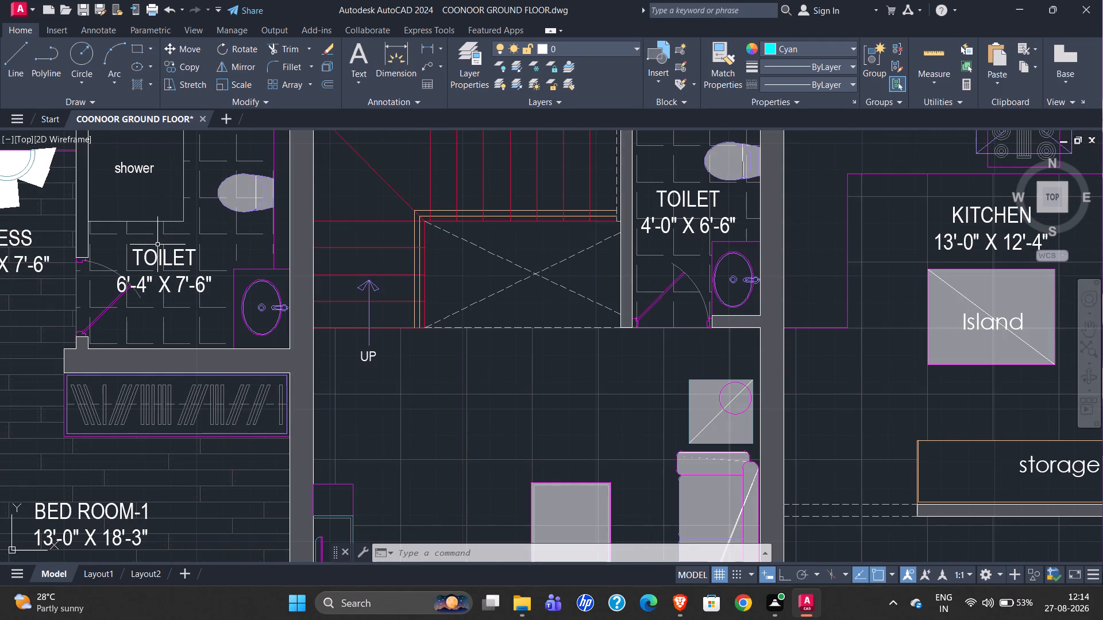
pyautogui.scroll(3, 105, 254)
pyautogui.scroll(-3, 210, 234)
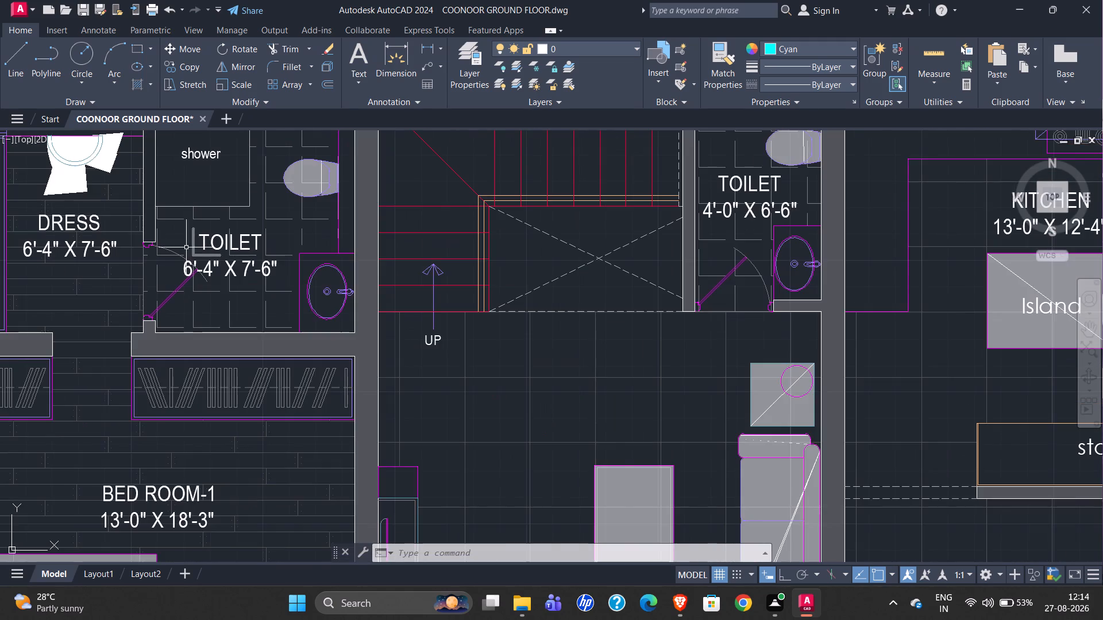
pyautogui.scroll(3, 125, 246)
pyautogui.scroll(2, 229, 253)
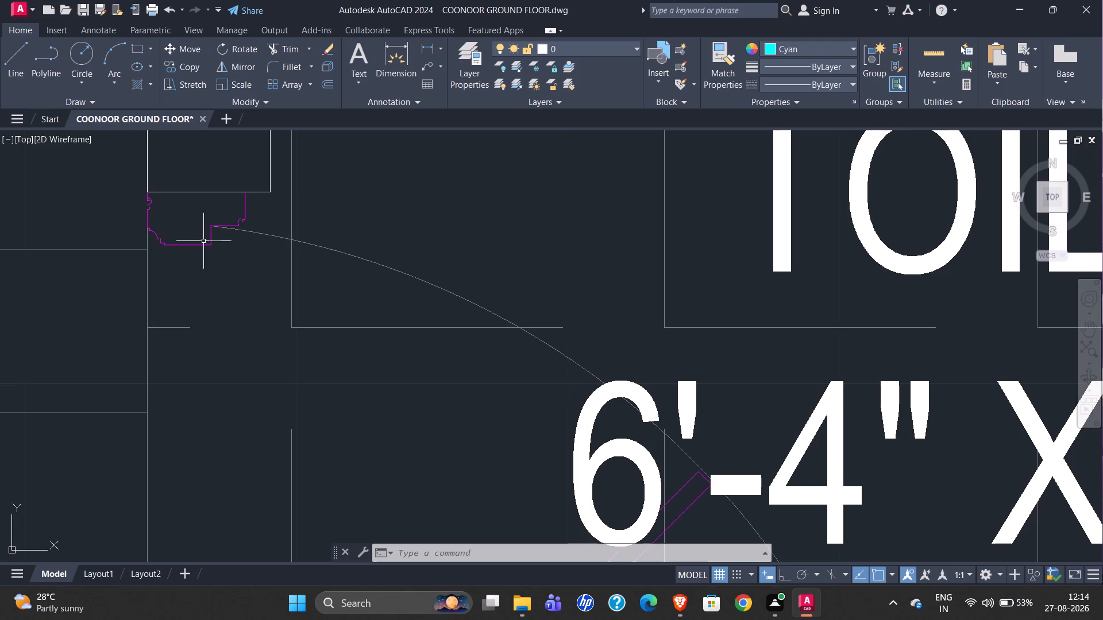
pyautogui.scroll(3, 200, 216)
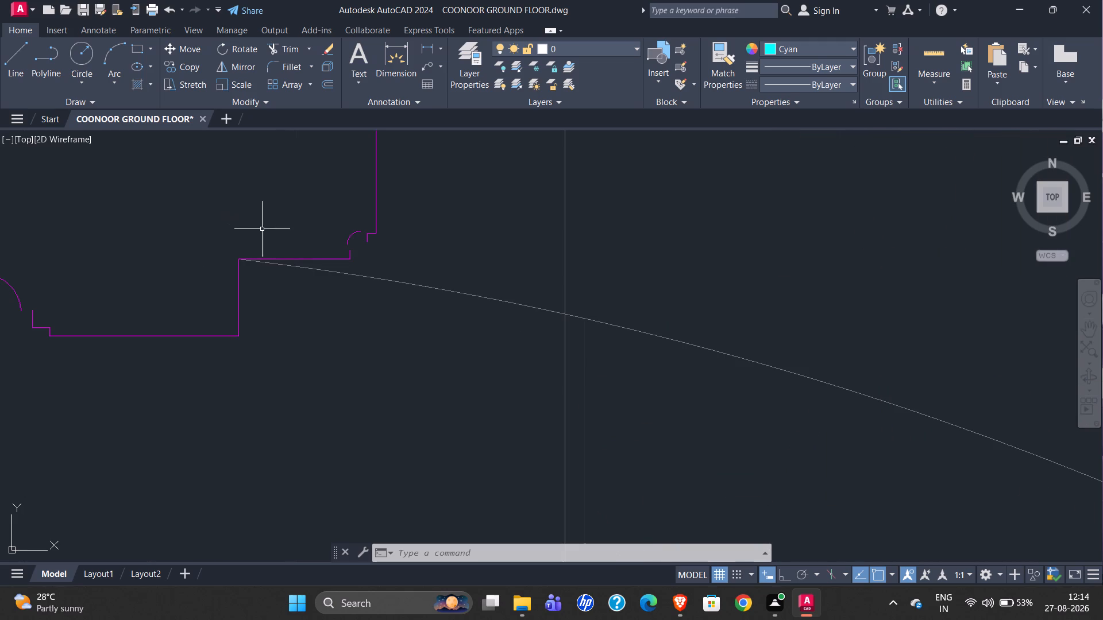
pyautogui.scroll(-3, 222, 234)
pyautogui.scroll(3, 161, 231)
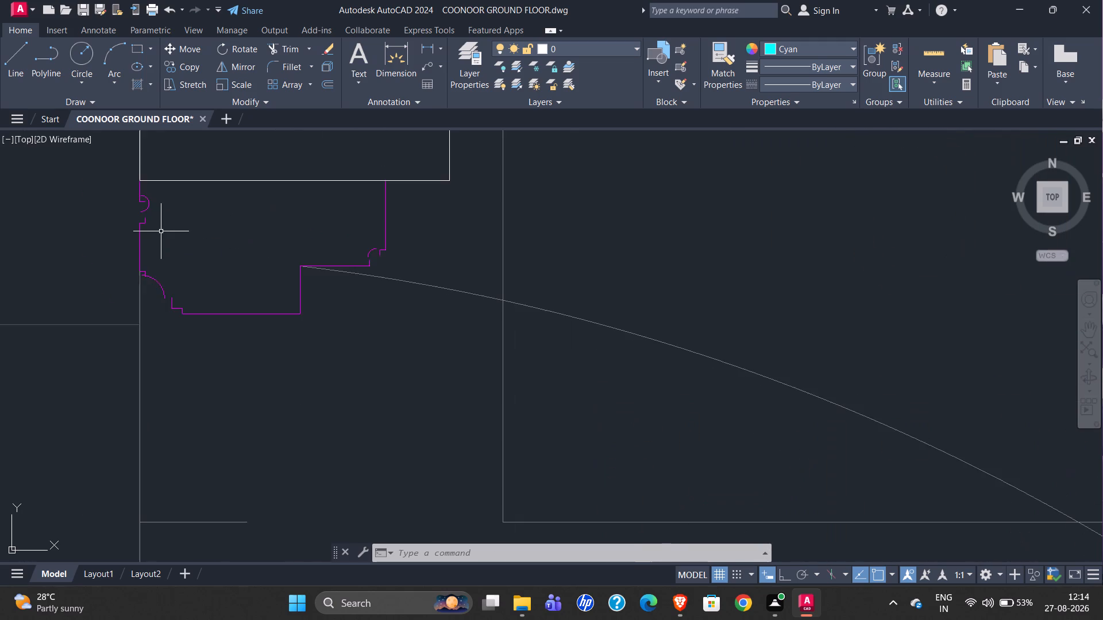
pyautogui.scroll(-7, 80, 240)
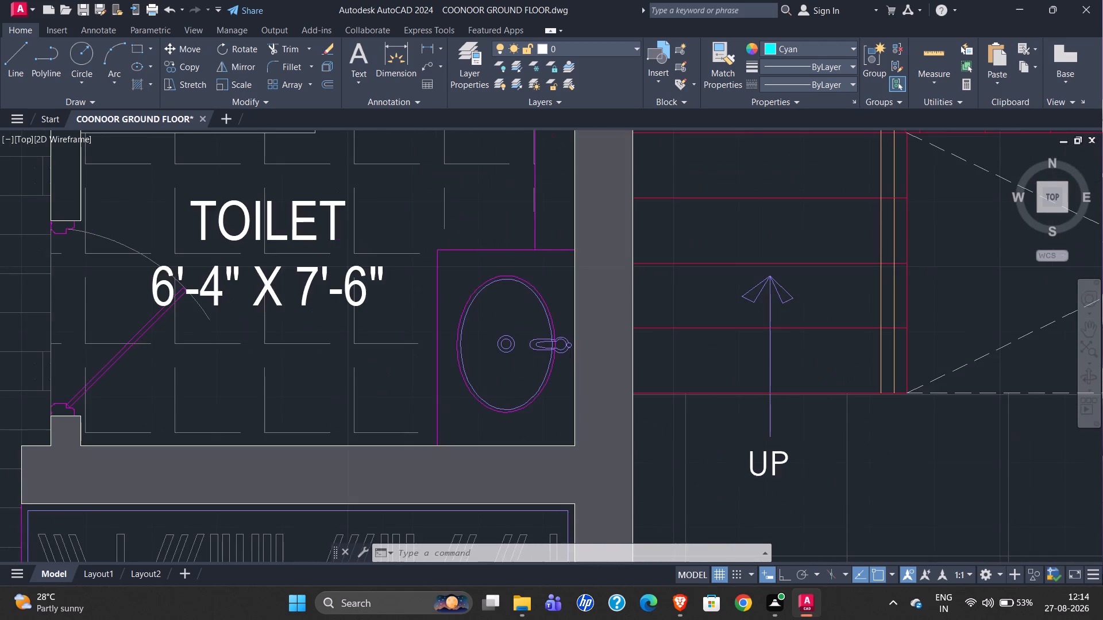
pyautogui.scroll(-5, 40, 221)
pyautogui.scroll(6, 402, 226)
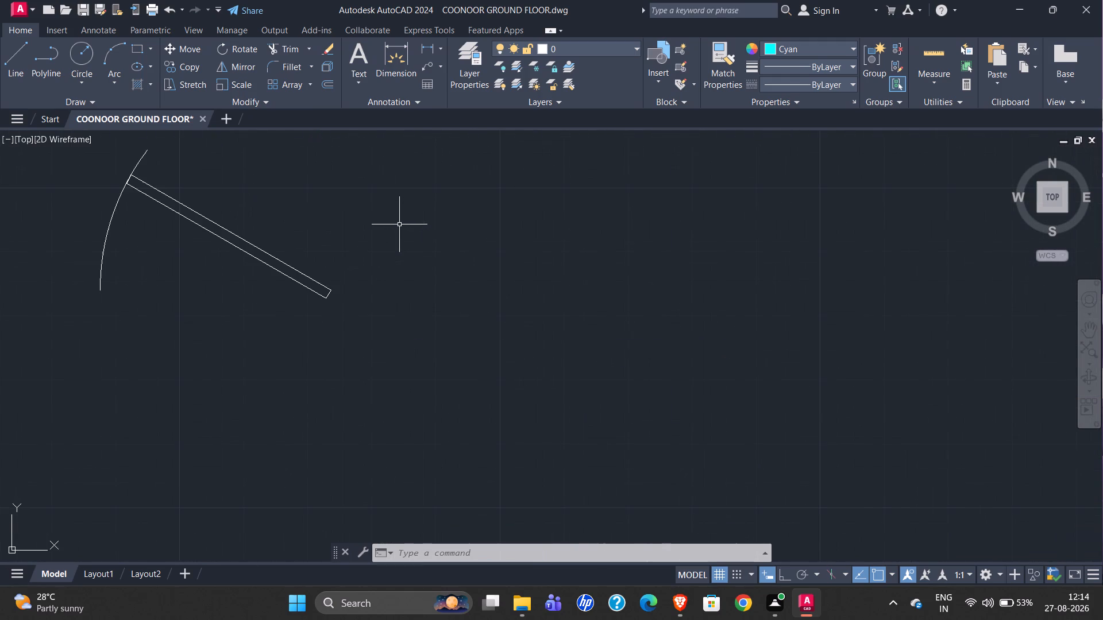
pyautogui.scroll(-3, 524, 271)
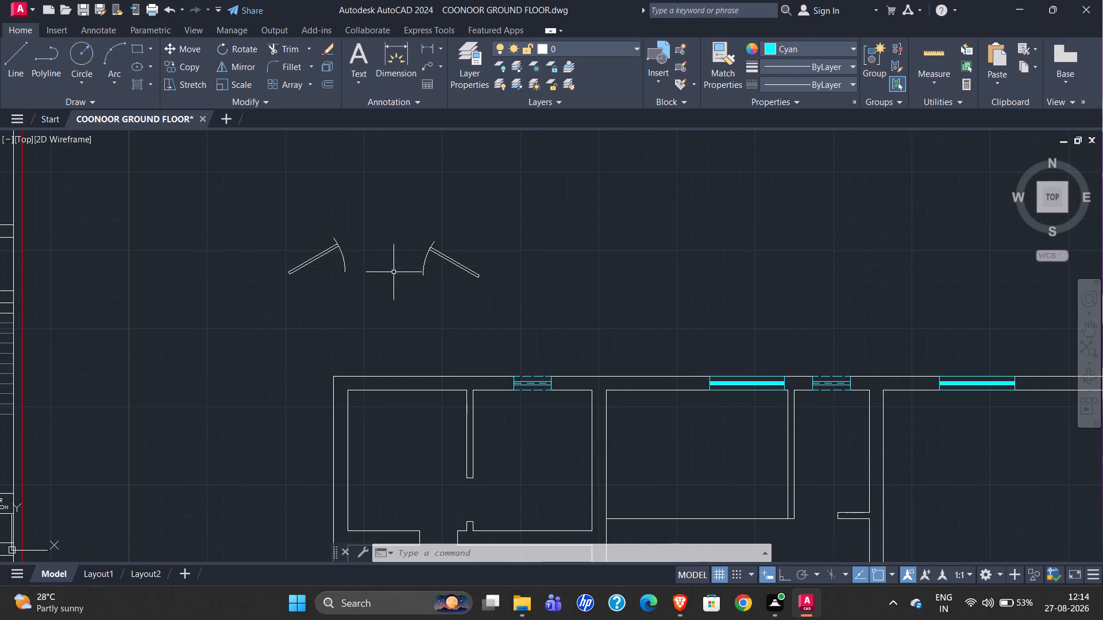
pyautogui.scroll(-1, 385, 272)
pyautogui.scroll(-2, 299, 284)
pyautogui.scroll(4, 65, 280)
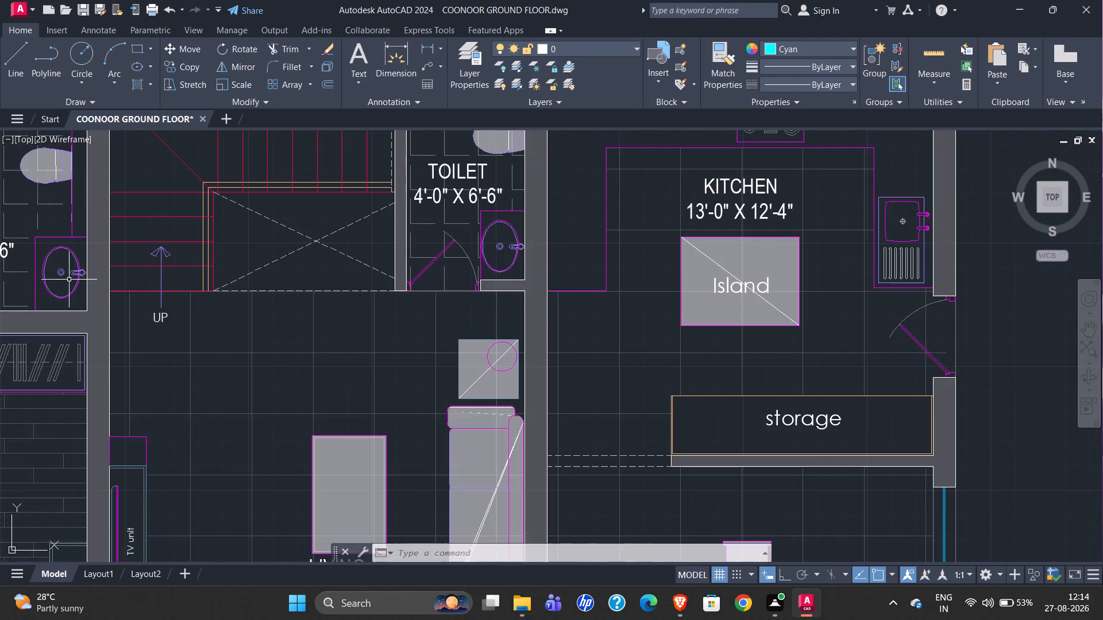
pyautogui.scroll(-1, 341, 283)
pyautogui.scroll(5, 59, 292)
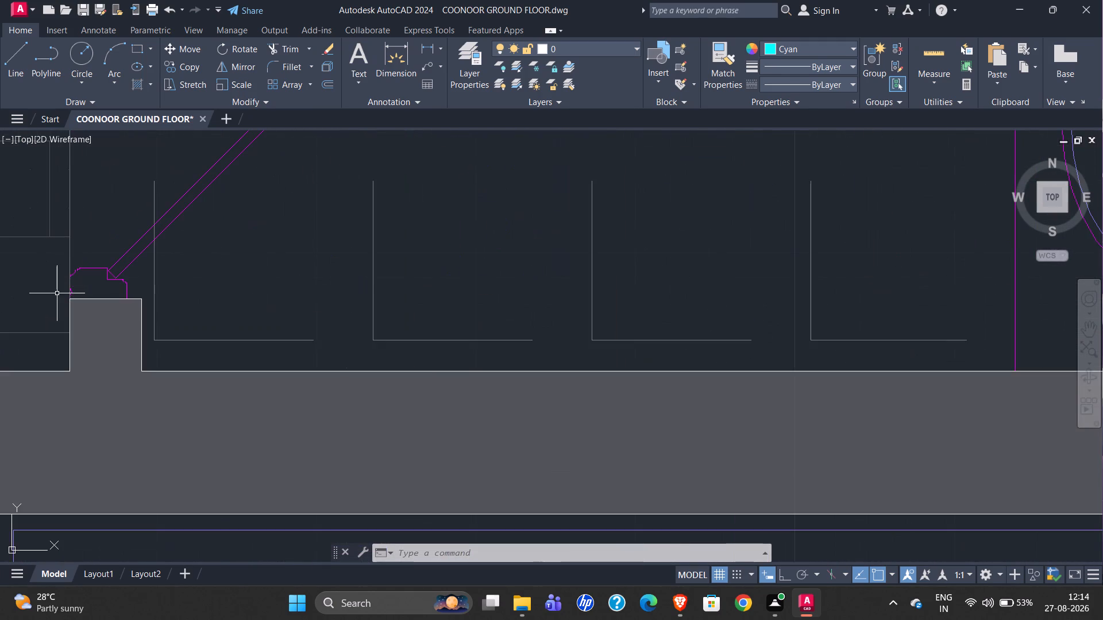
pyautogui.scroll(-6, 52, 288)
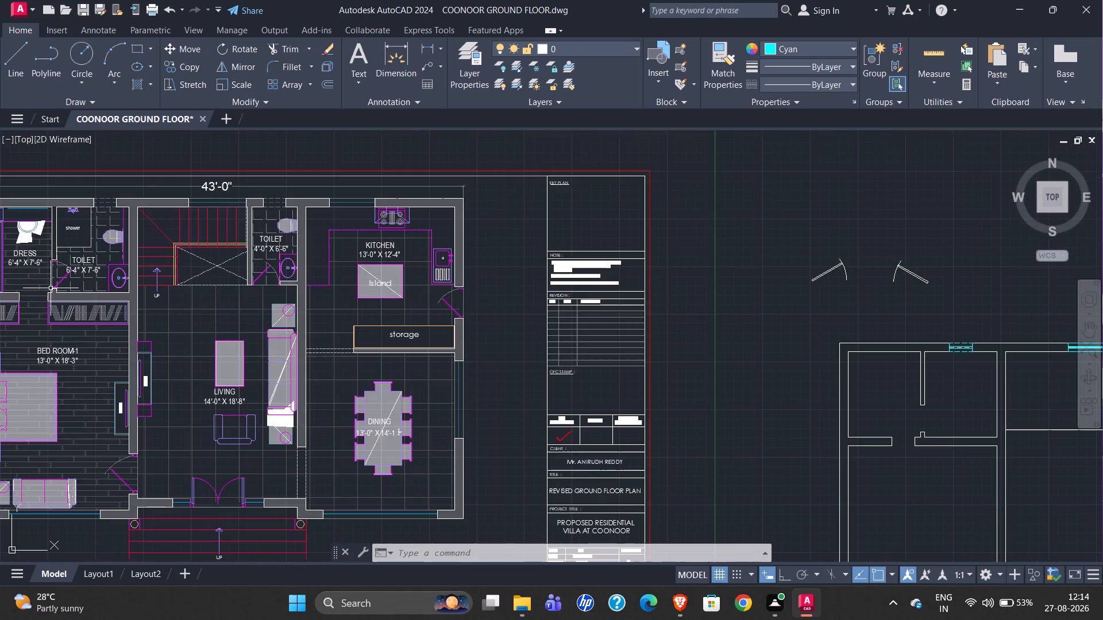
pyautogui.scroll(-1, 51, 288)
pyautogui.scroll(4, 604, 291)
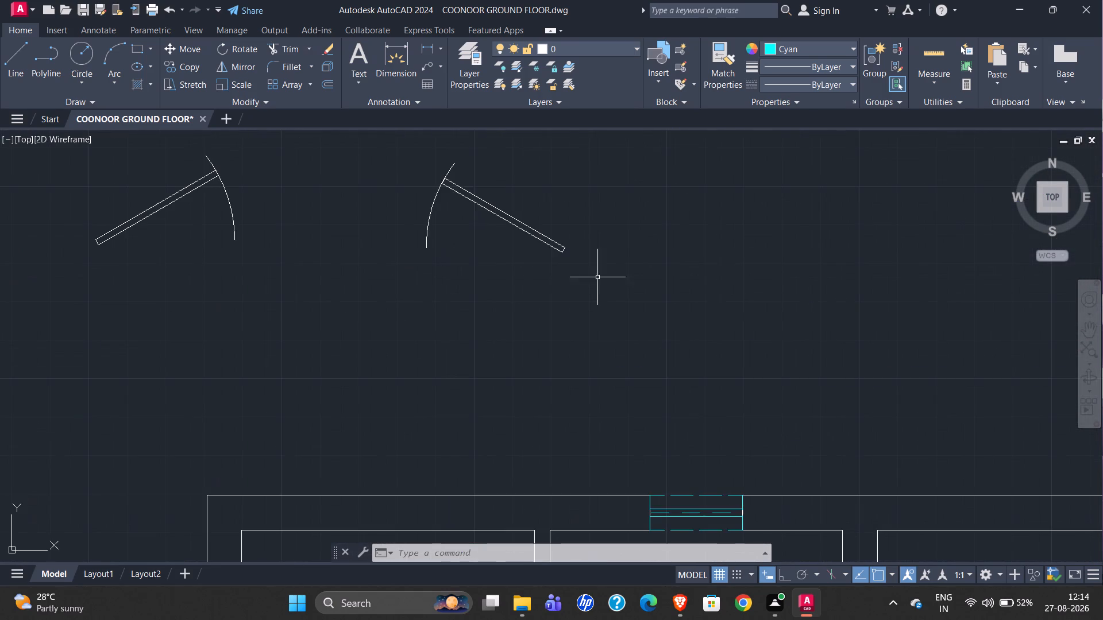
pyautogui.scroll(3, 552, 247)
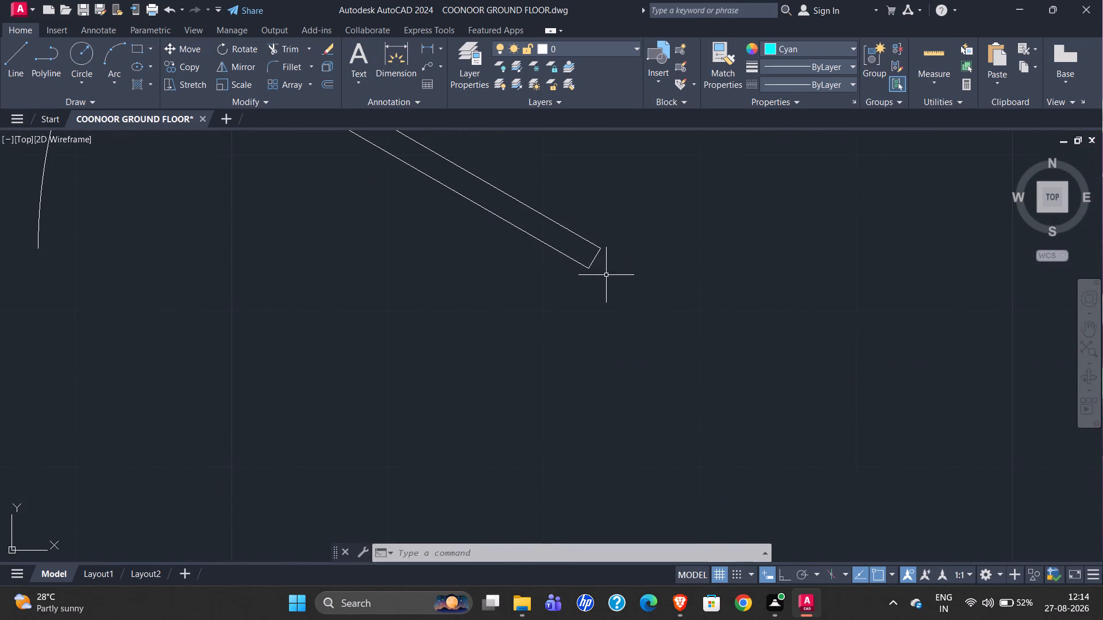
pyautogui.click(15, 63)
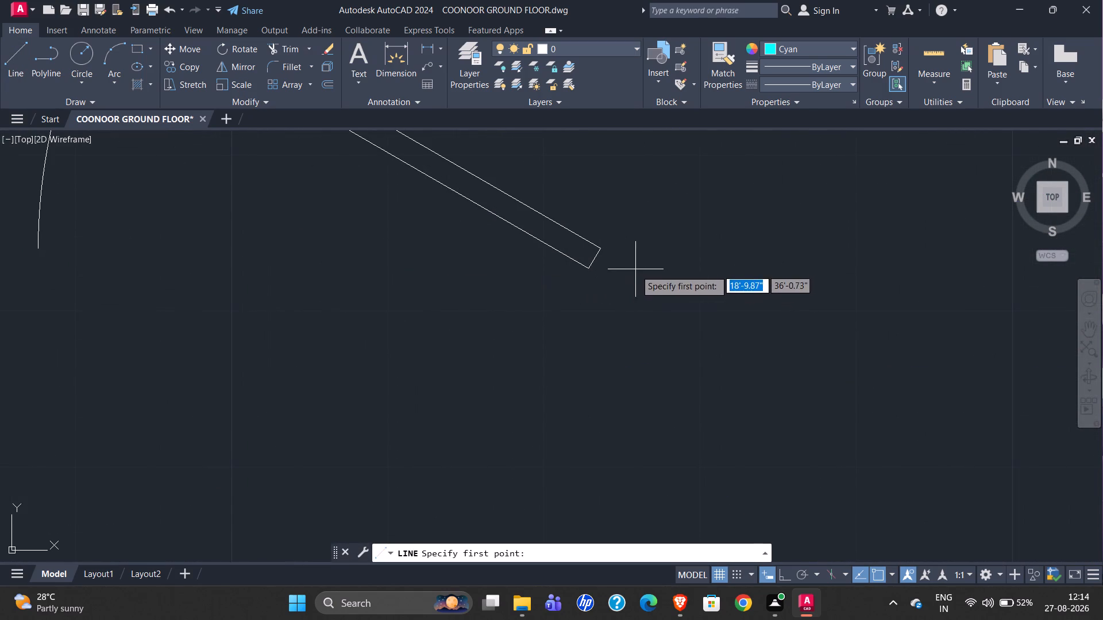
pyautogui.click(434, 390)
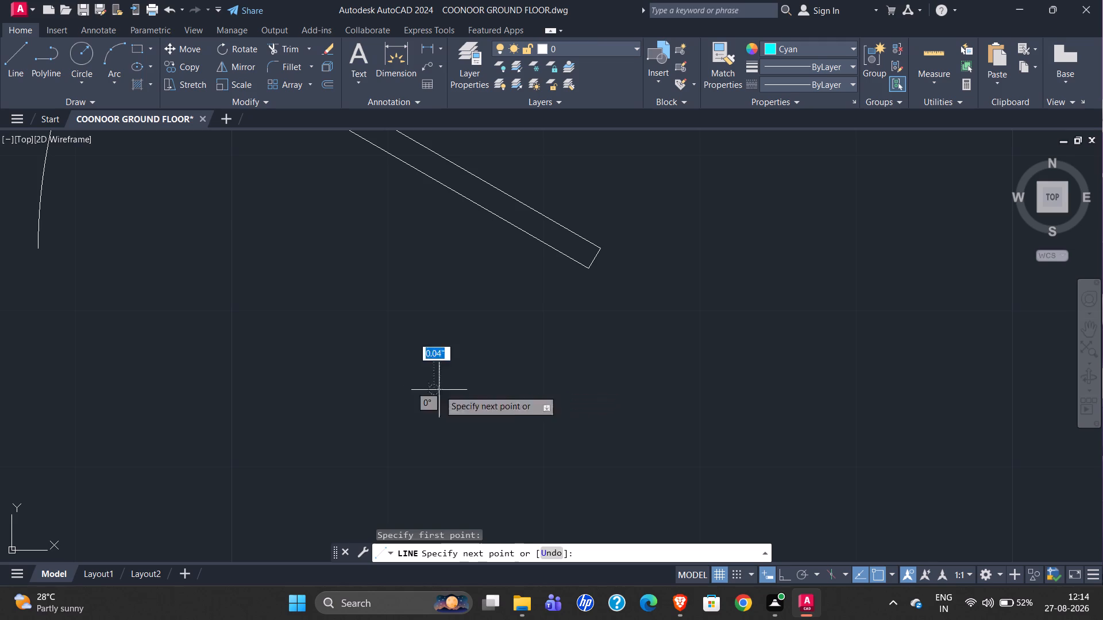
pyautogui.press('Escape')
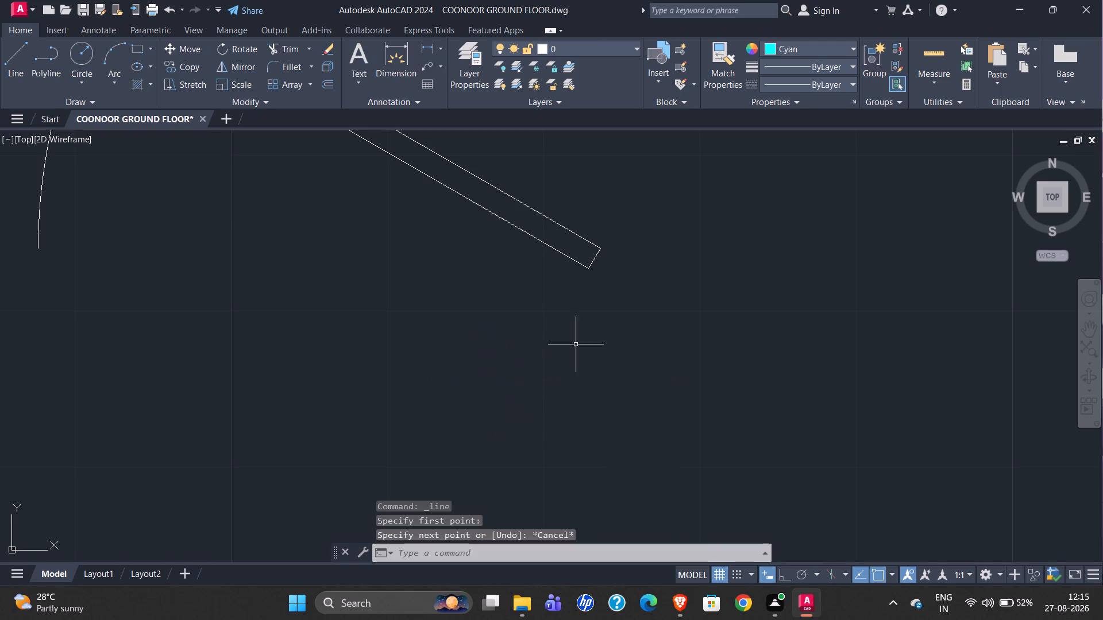
# Set the current object colour to ByLayer.
pyautogui.click(811, 41)
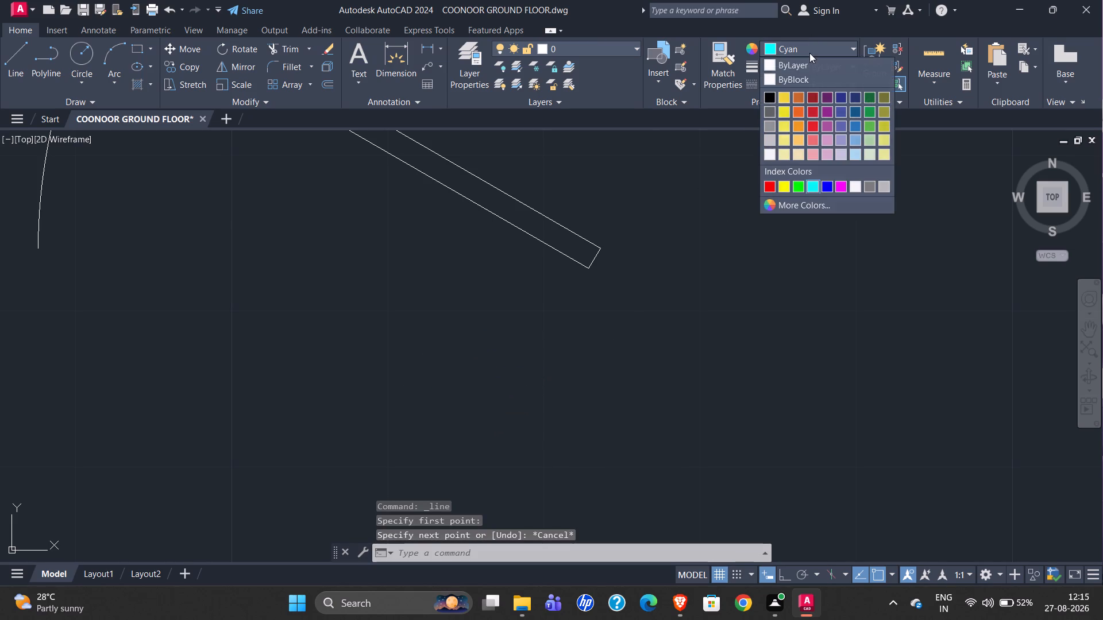
pyautogui.click(779, 68)
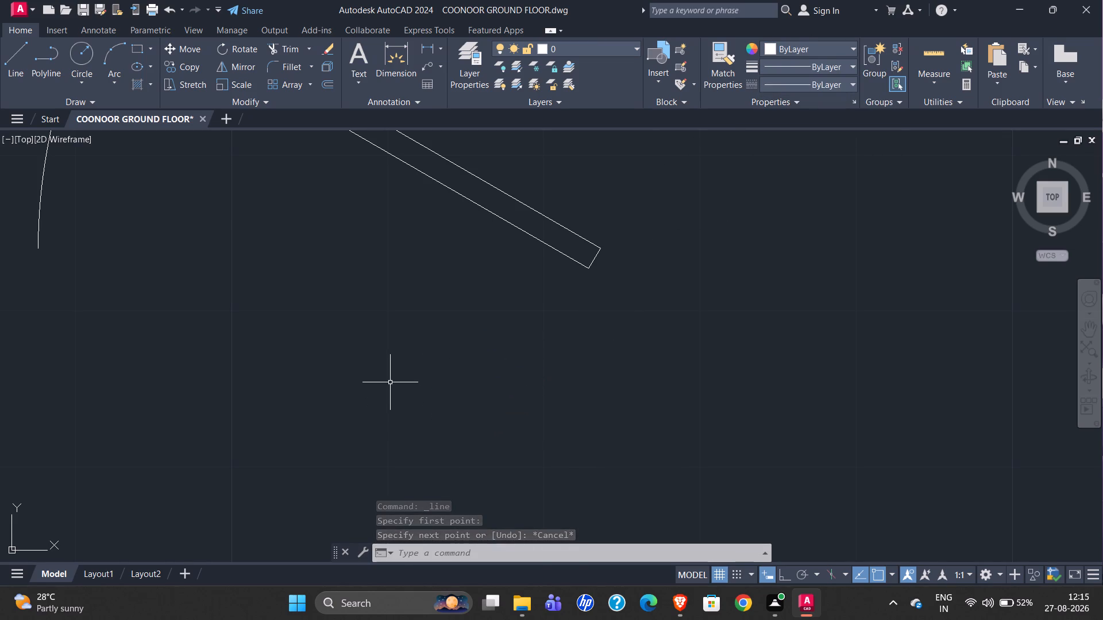
pyautogui.click(389, 381)
pyautogui.click(576, 420)
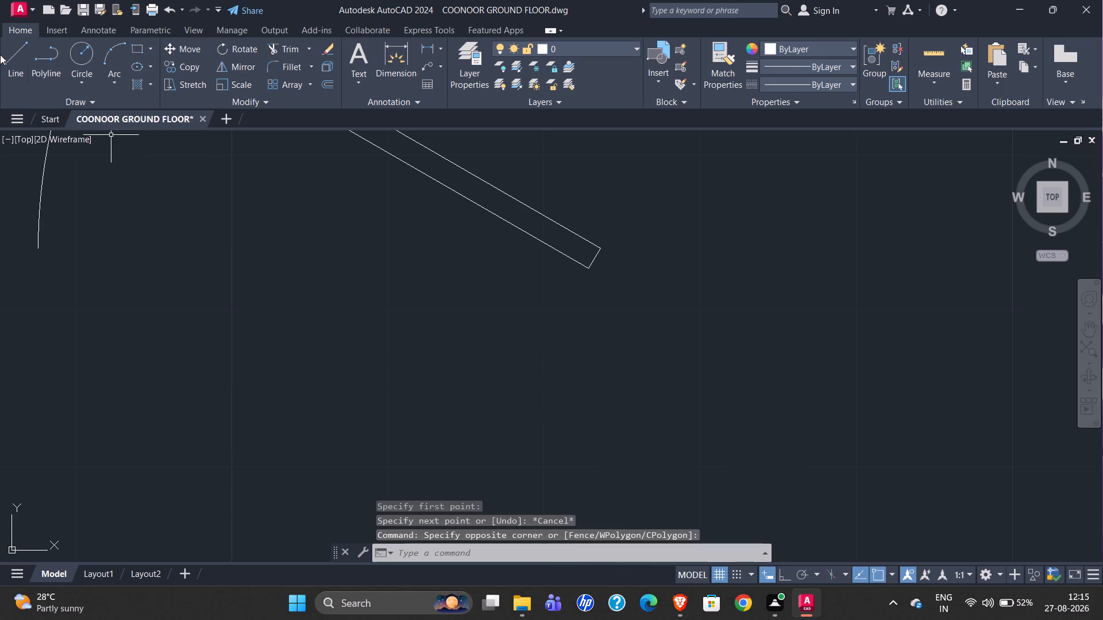
# With ortho on, draw a closed L-shaped frame profile below the eastern door's hinge: 2" base, 4" east side, 1" top and 1" ledge at mid-height.
pyautogui.click(17, 59)
pyautogui.click(782, 577)
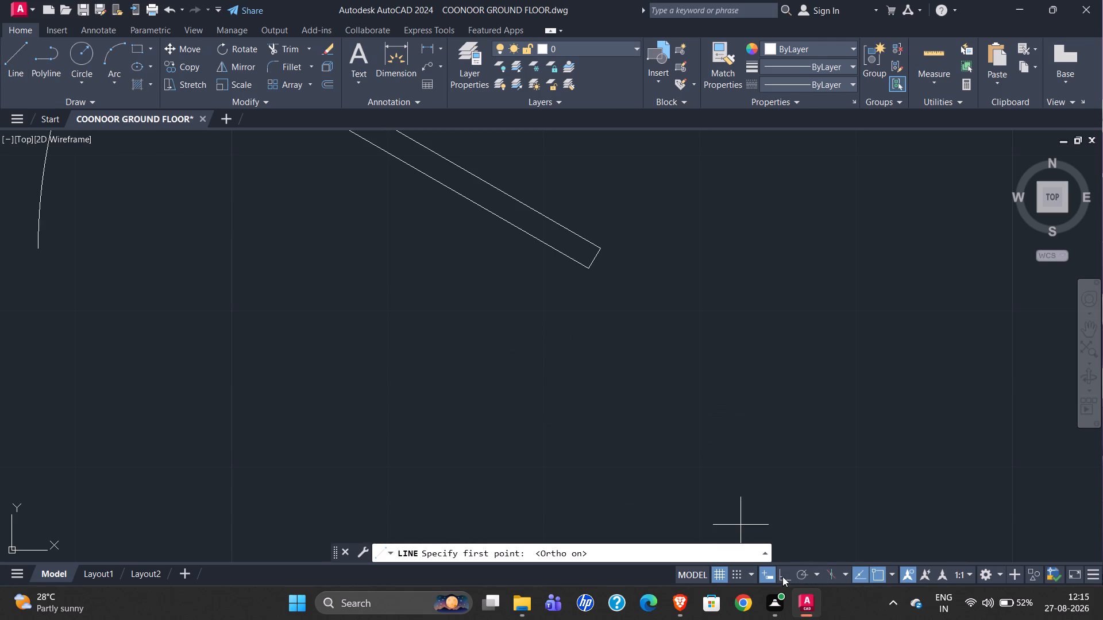
pyautogui.click(390, 373)
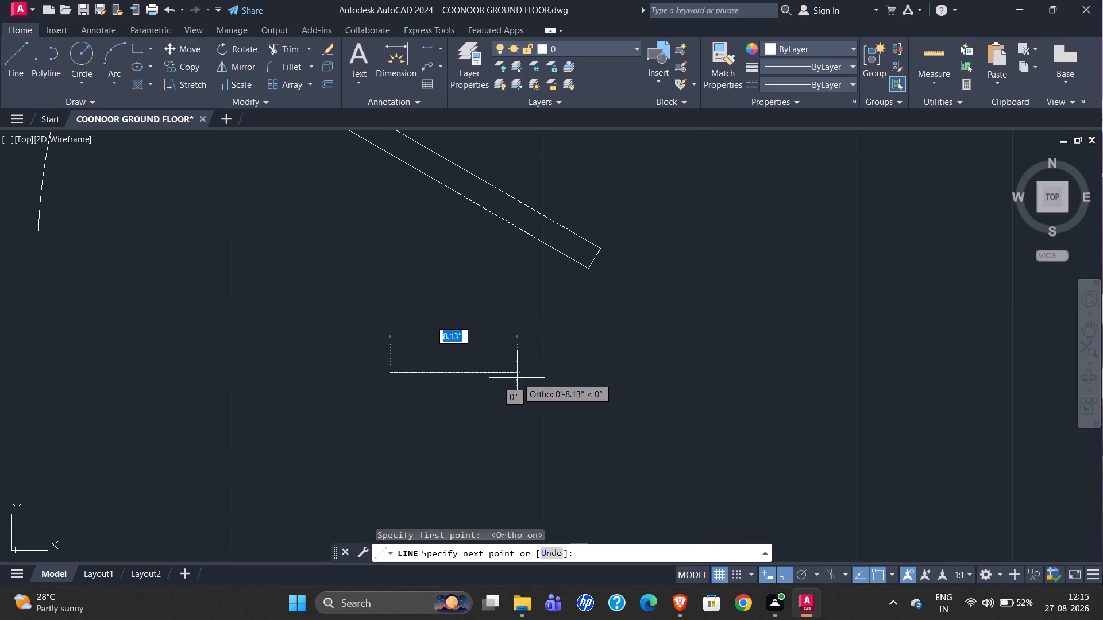
pyautogui.write('2"')
pyautogui.press('Return')
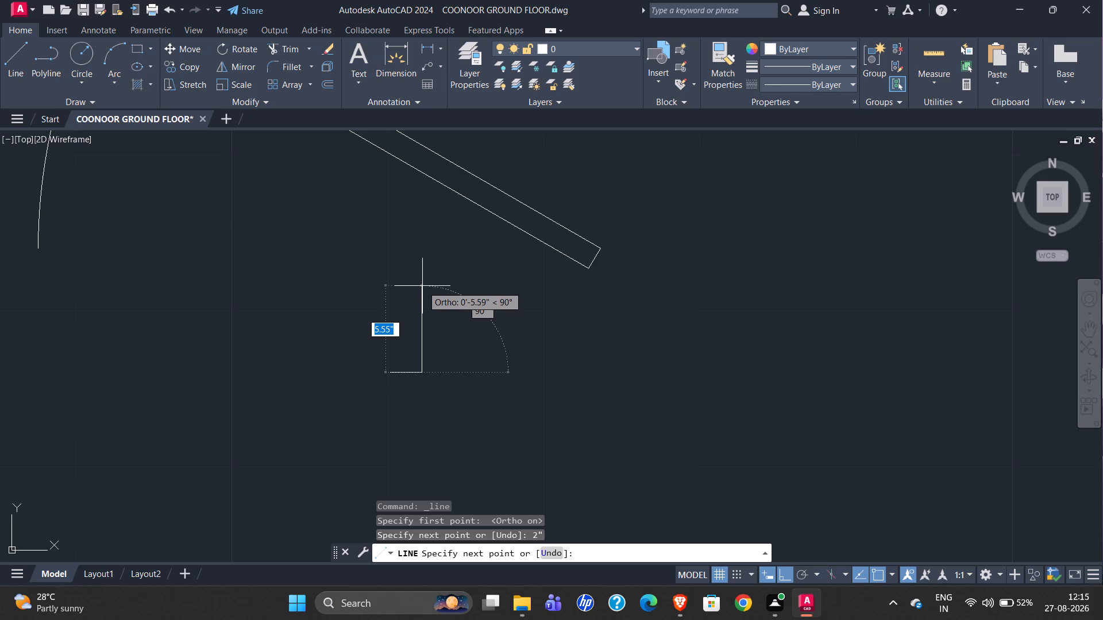
pyautogui.write('4"')
pyautogui.press('Return')
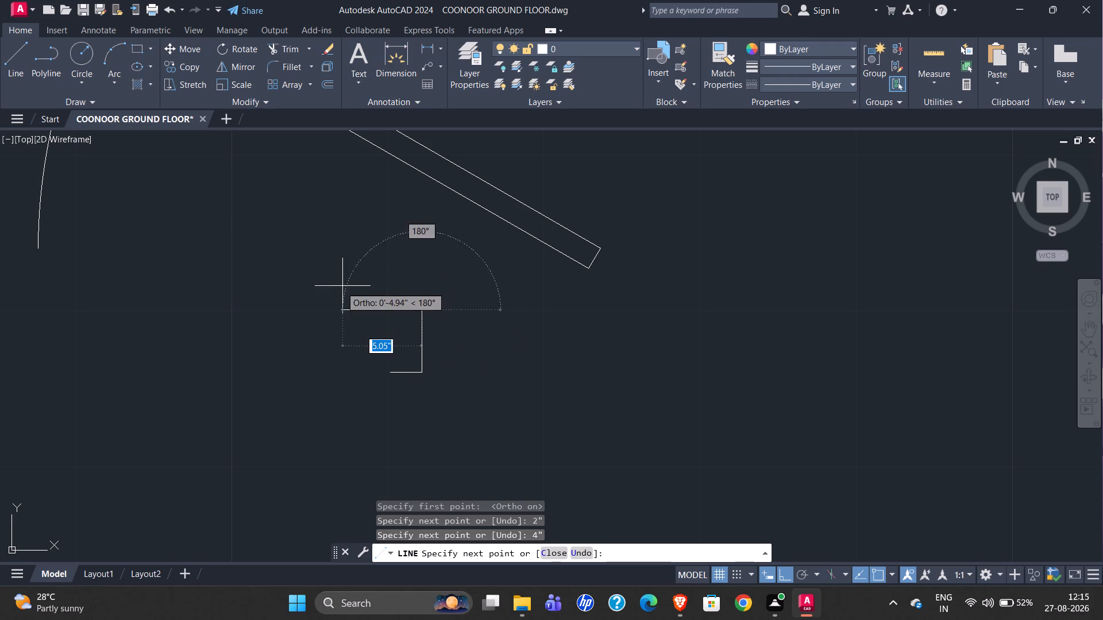
pyautogui.press('1')
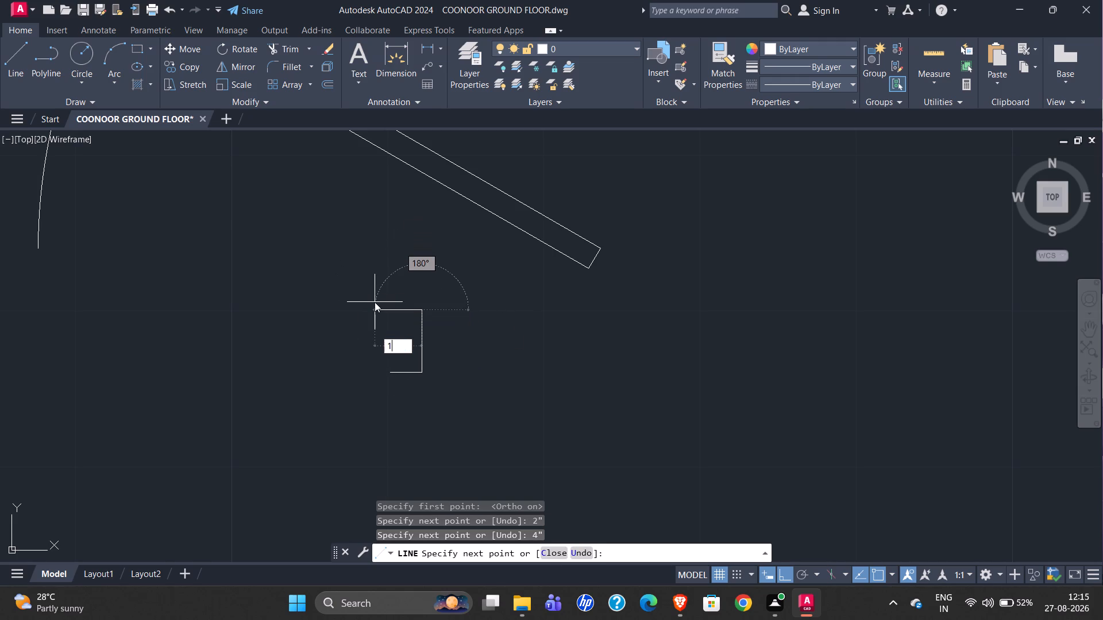
pyautogui.hotkey('shift', '"')
pyautogui.press('Return')
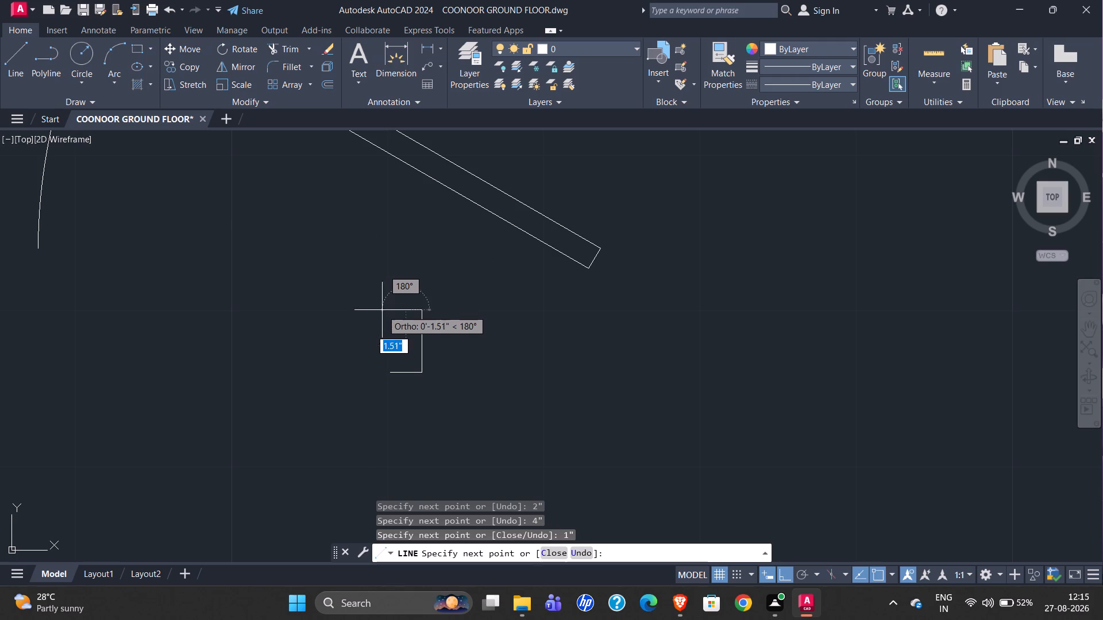
pyautogui.scroll(3, 415, 345)
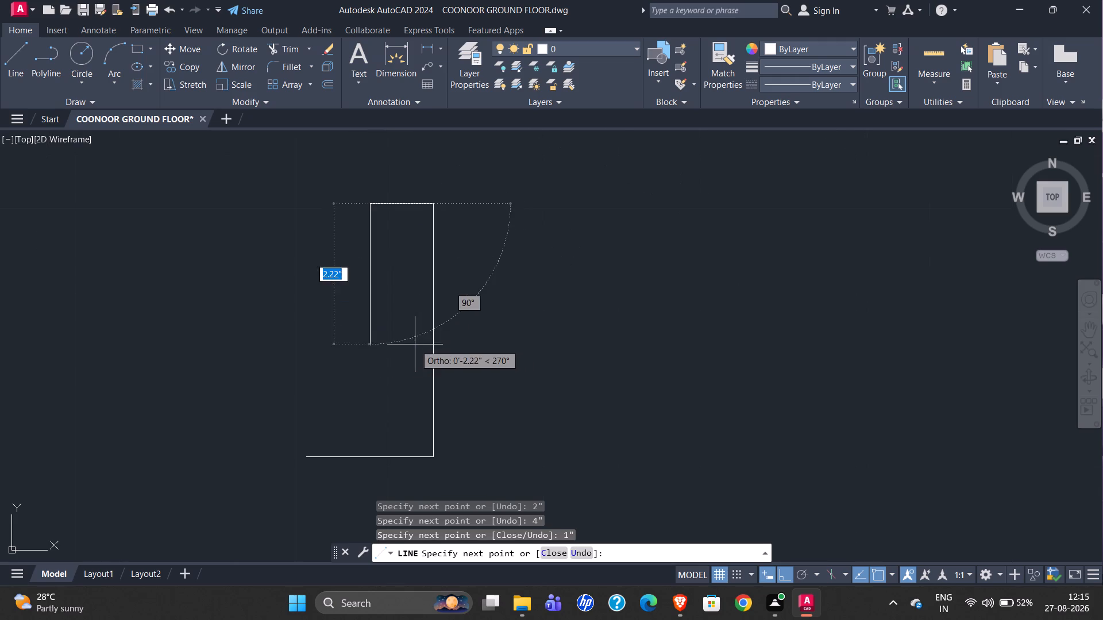
pyautogui.click(371, 330)
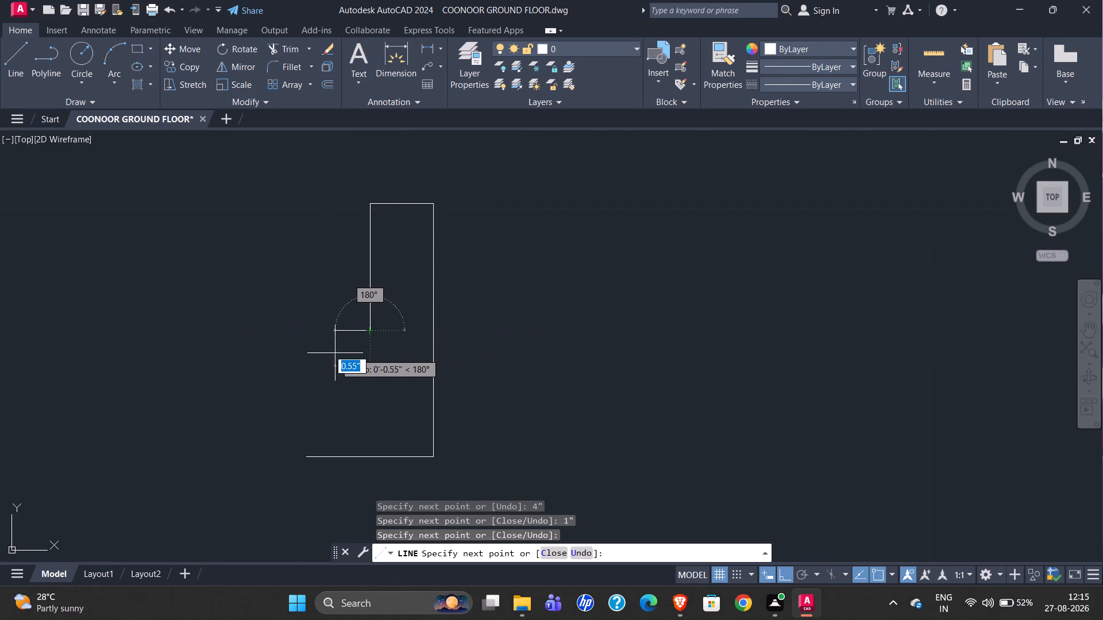
pyautogui.press('1')
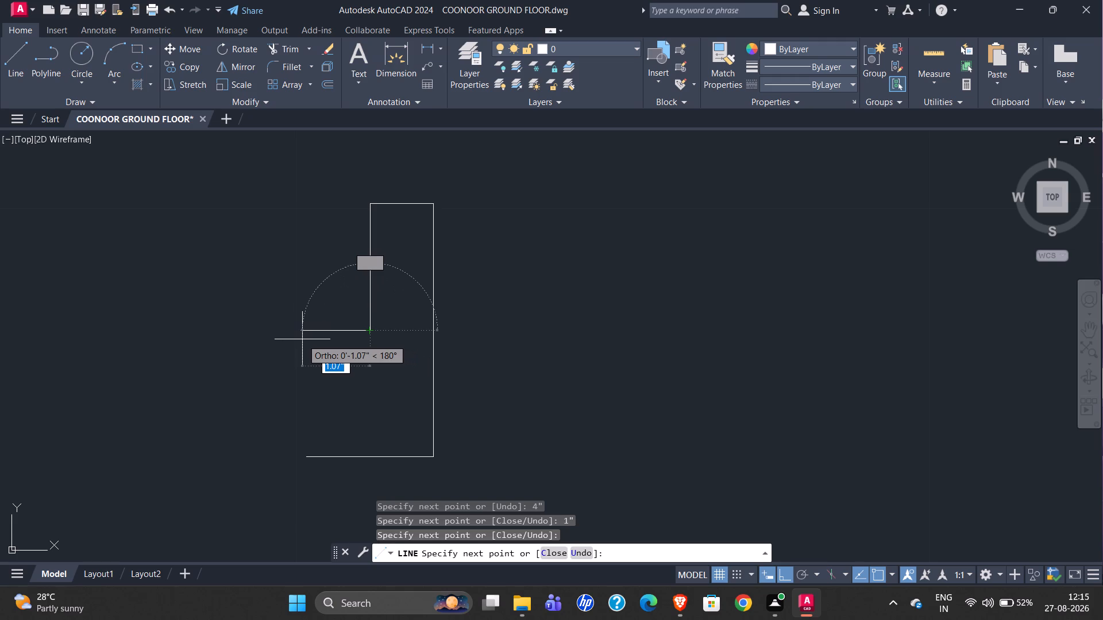
pyautogui.hotkey('shift', '"')
pyautogui.press('Return')
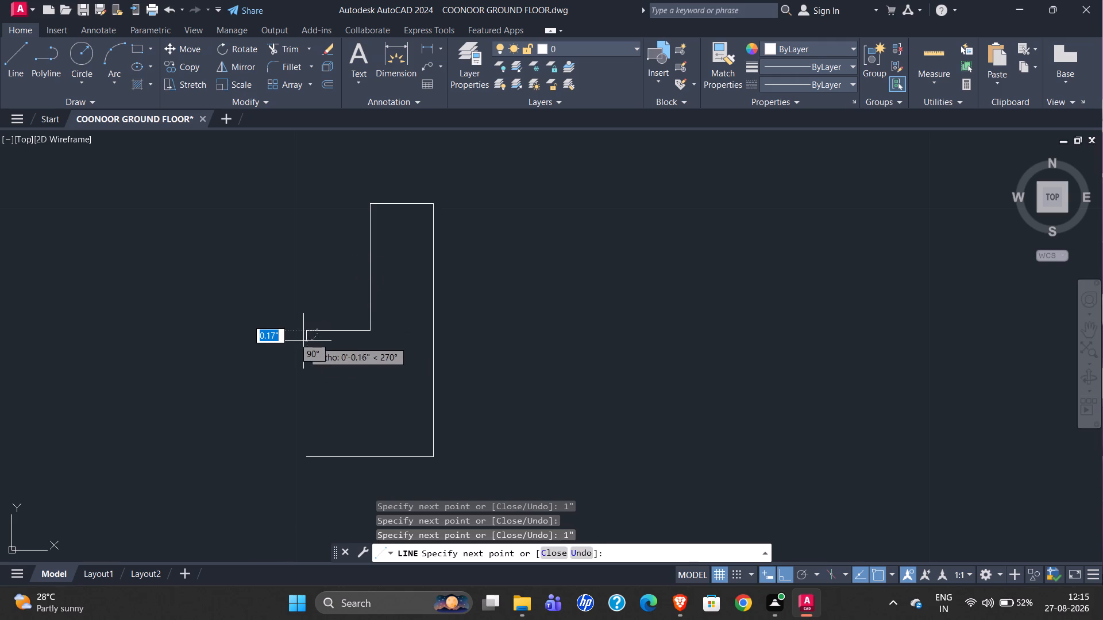
pyautogui.click(304, 459)
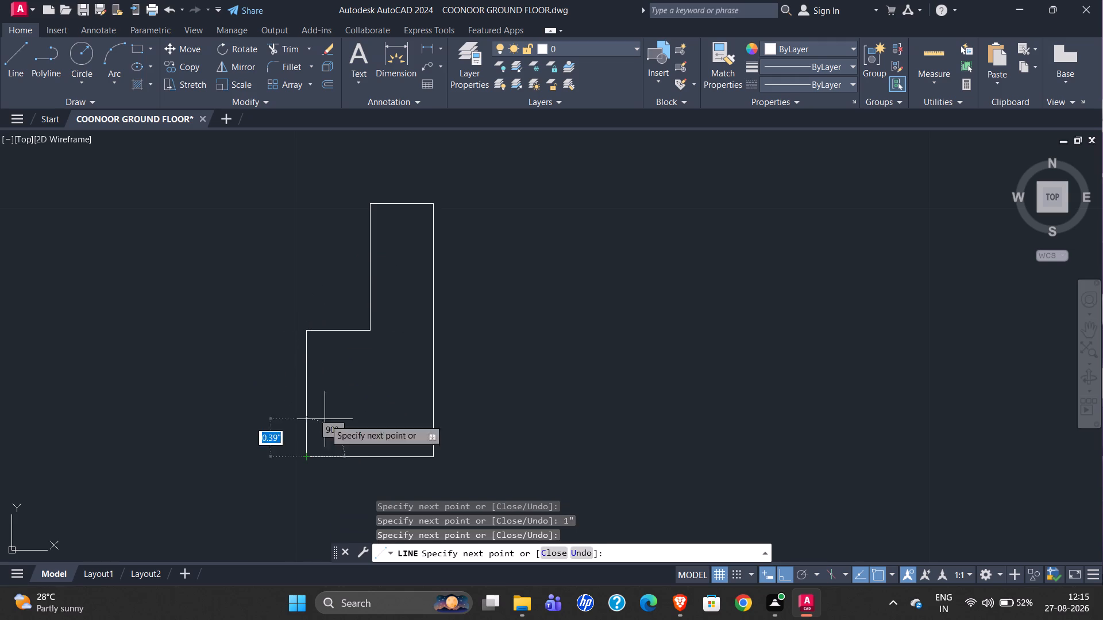
pyautogui.press('Escape')
# Move the L-shaped frame profile from its ledge midpoint to the lower hinge corner of the eastern door leaf.
pyautogui.scroll(-2, 496, 332)
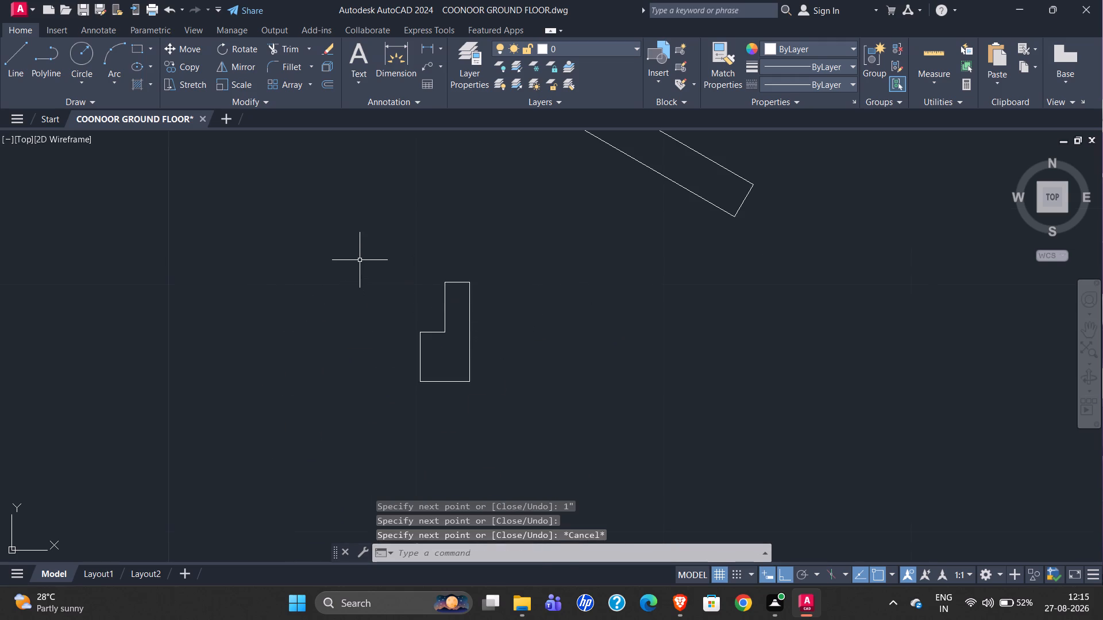
pyautogui.click(360, 260)
pyautogui.click(546, 423)
pyautogui.press('m')
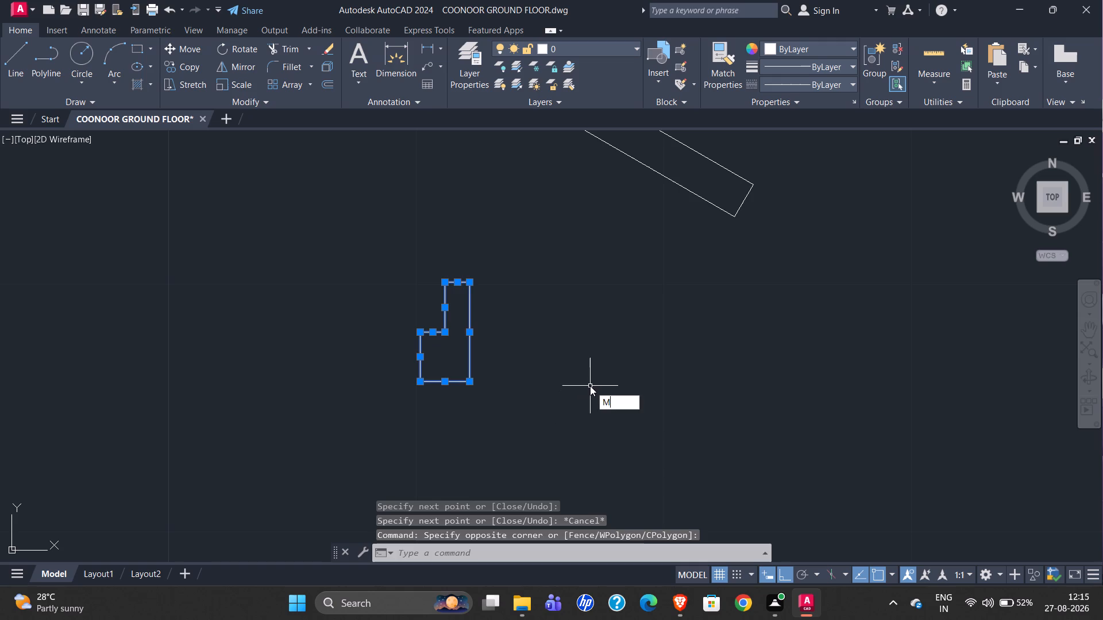
pyautogui.press('Return')
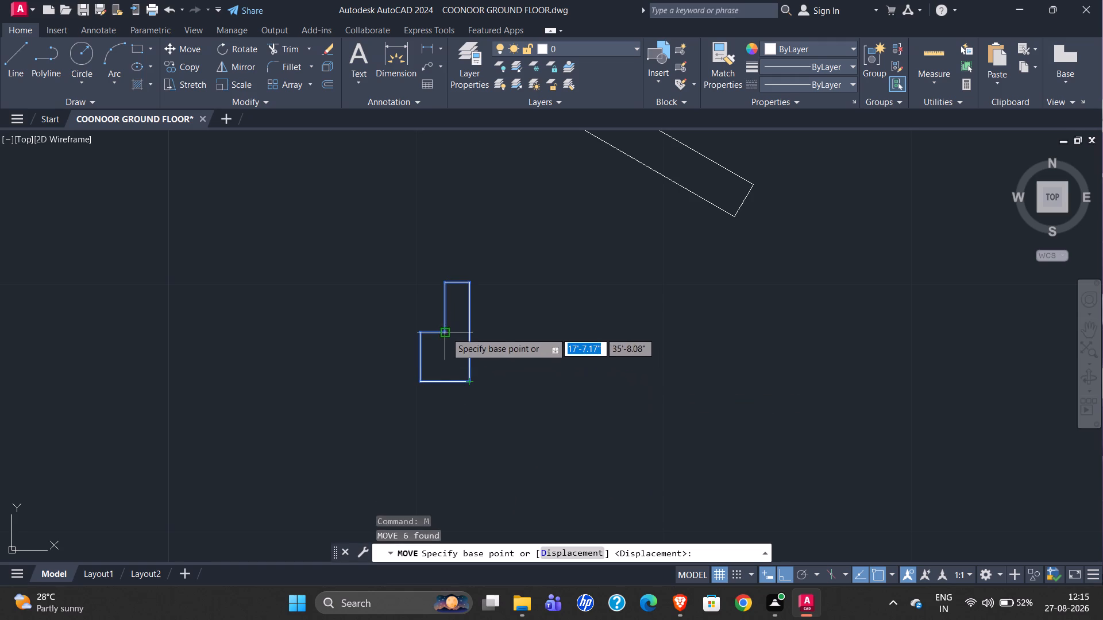
pyautogui.click(433, 332)
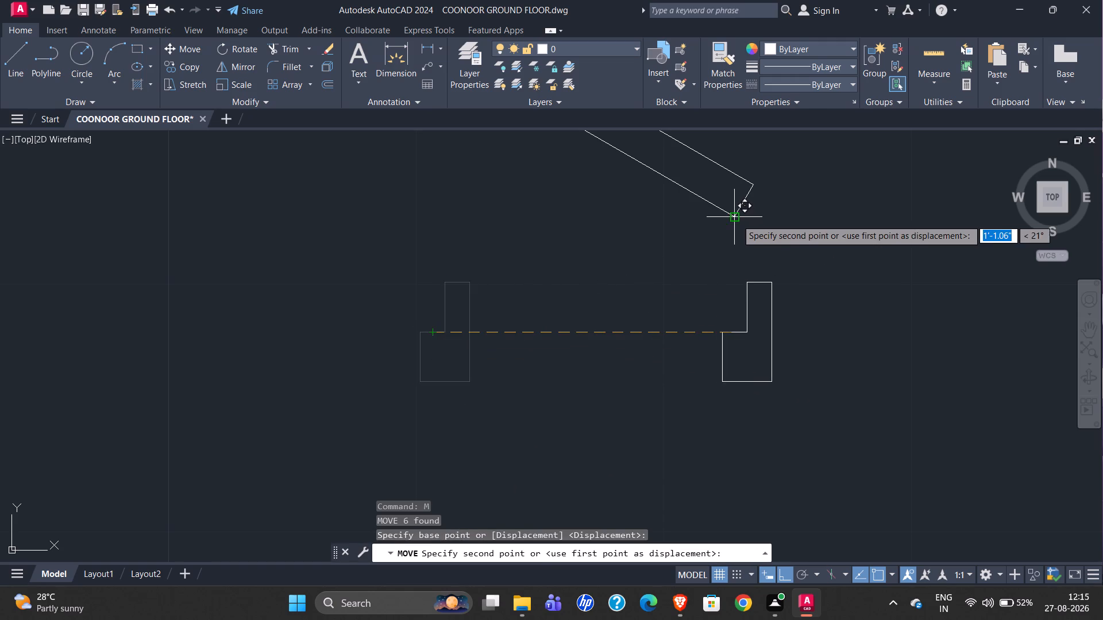
pyautogui.click(735, 218)
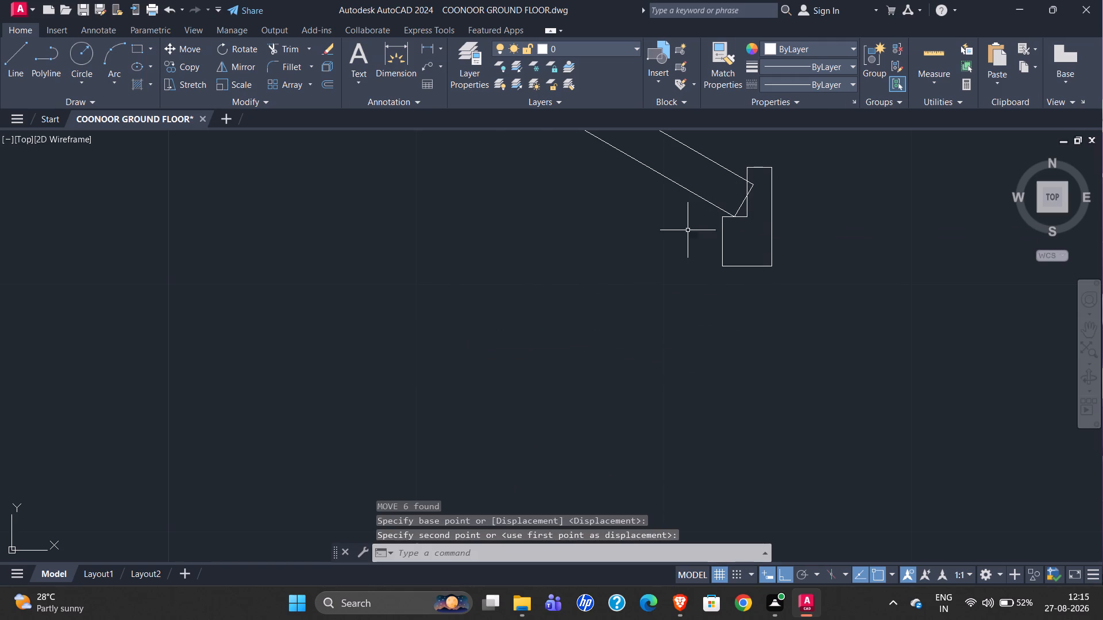
# Compare the new frame and leaf joint with the door frame detail at the original plan's kitchen east wall.
pyautogui.scroll(-1, 581, 282)
pyautogui.scroll(3, 708, 195)
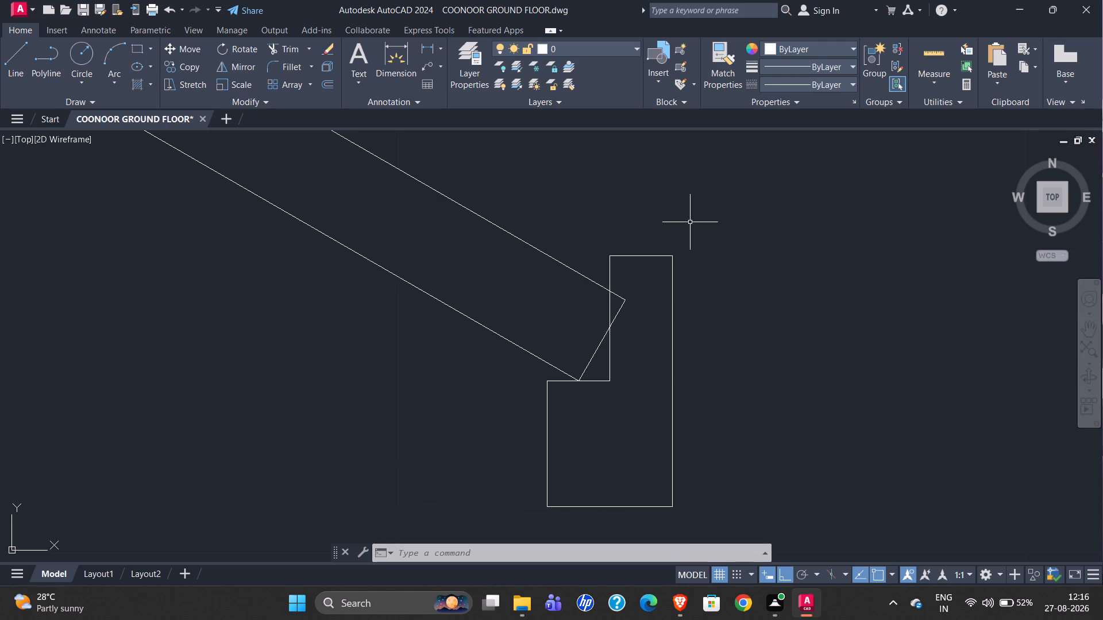
pyautogui.scroll(-4, 614, 192)
pyautogui.scroll(-2, 747, 257)
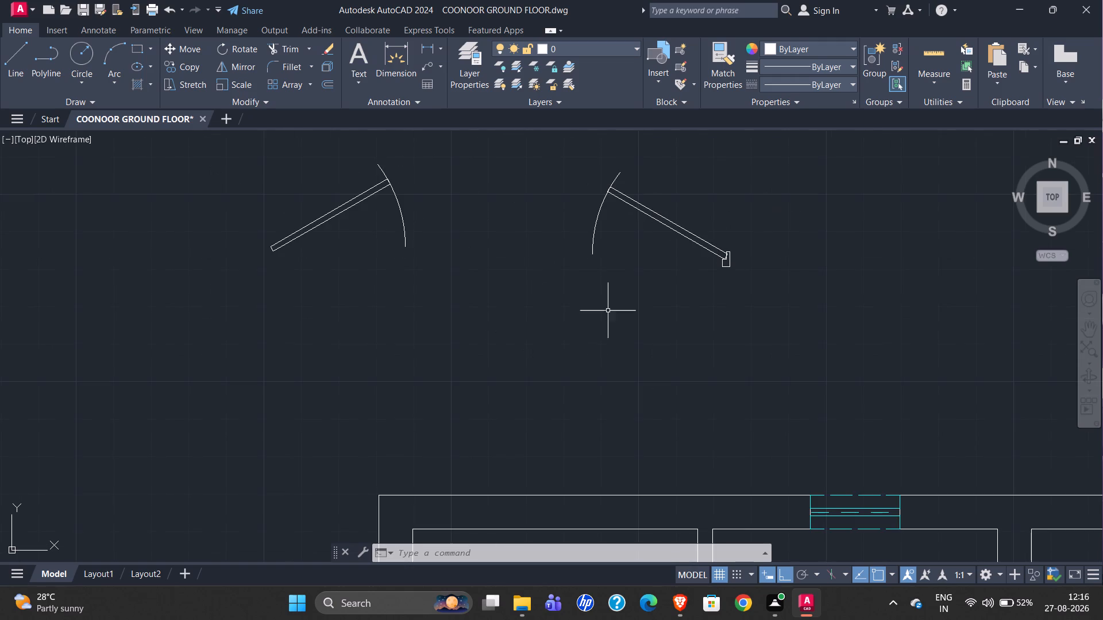
pyautogui.scroll(-2, 738, 292)
pyautogui.scroll(-1, 793, 250)
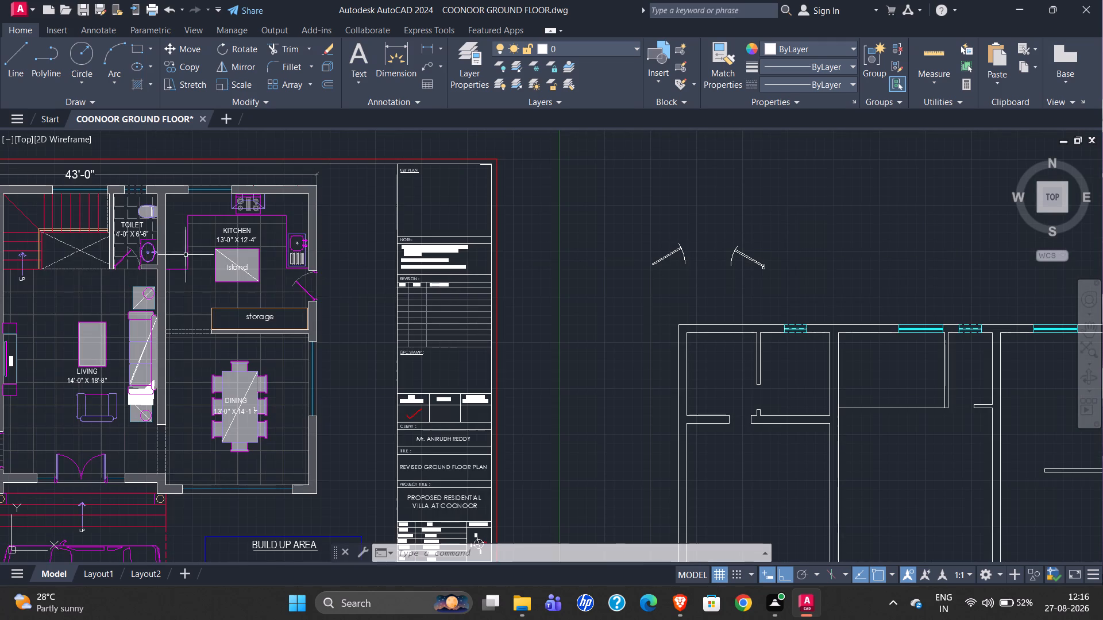
pyautogui.scroll(5, 292, 300)
pyautogui.scroll(5, 495, 305)
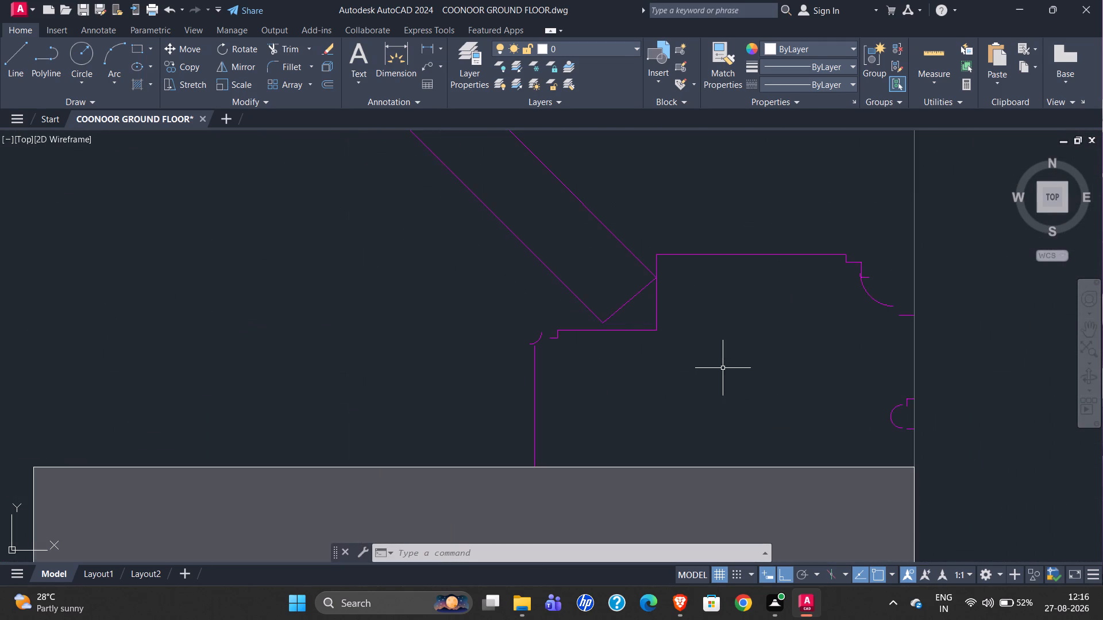
pyautogui.scroll(-8, 385, 400)
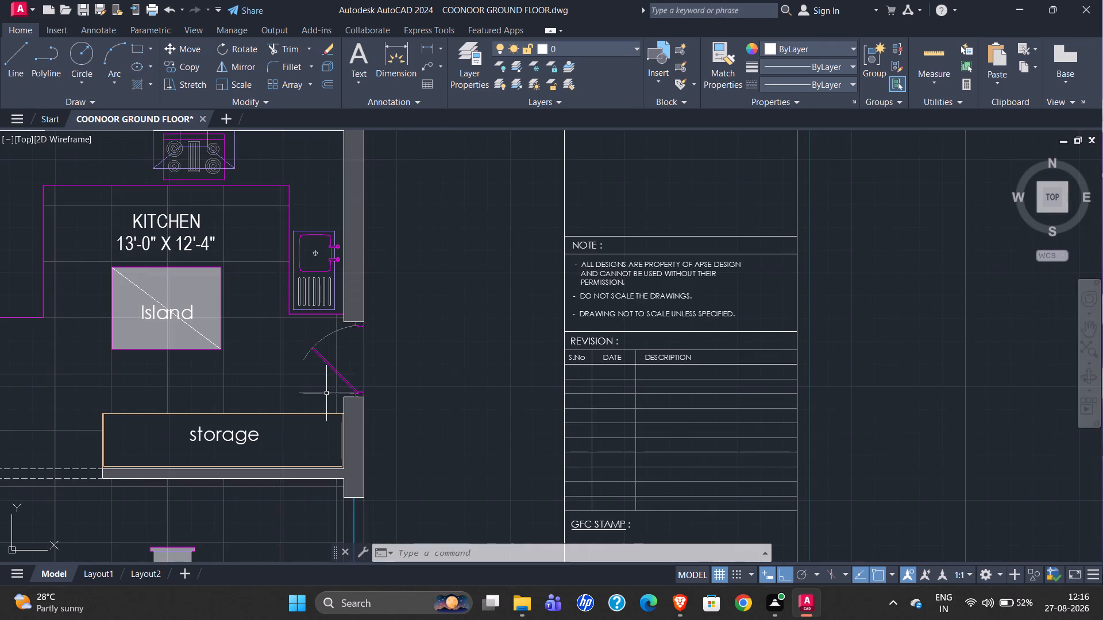
pyautogui.scroll(-3, 216, 286)
# Move the eastern door block west so the leaf's upper hinge corner meets the west face of the frame's upright.
pyautogui.scroll(3, 537, 296)
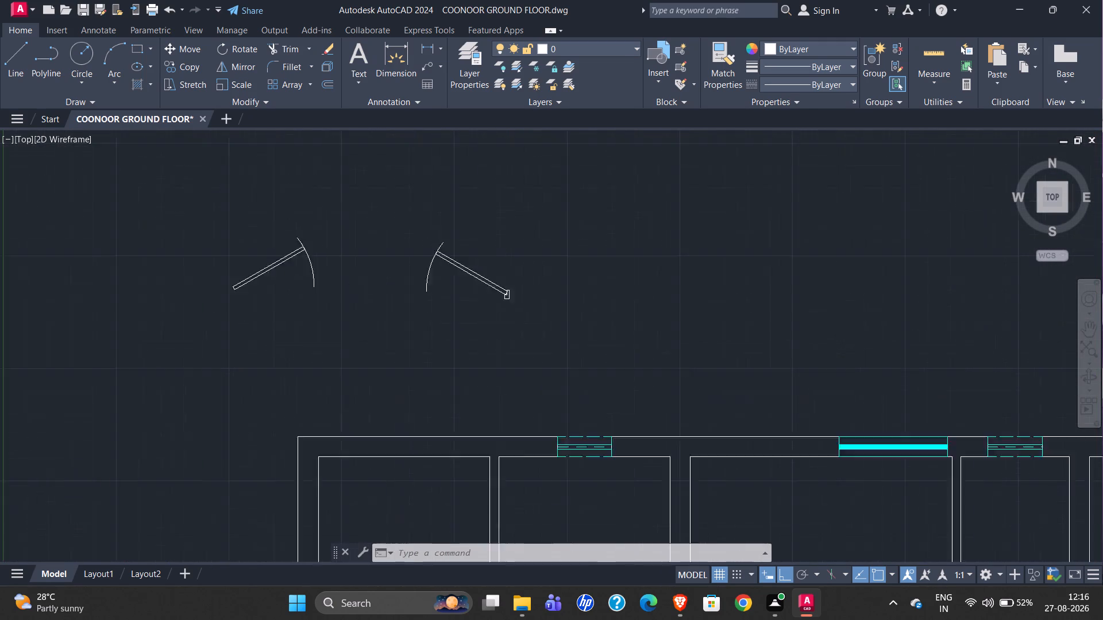
pyautogui.scroll(2, 524, 291)
pyautogui.scroll(5, 443, 287)
pyautogui.scroll(1, 788, 386)
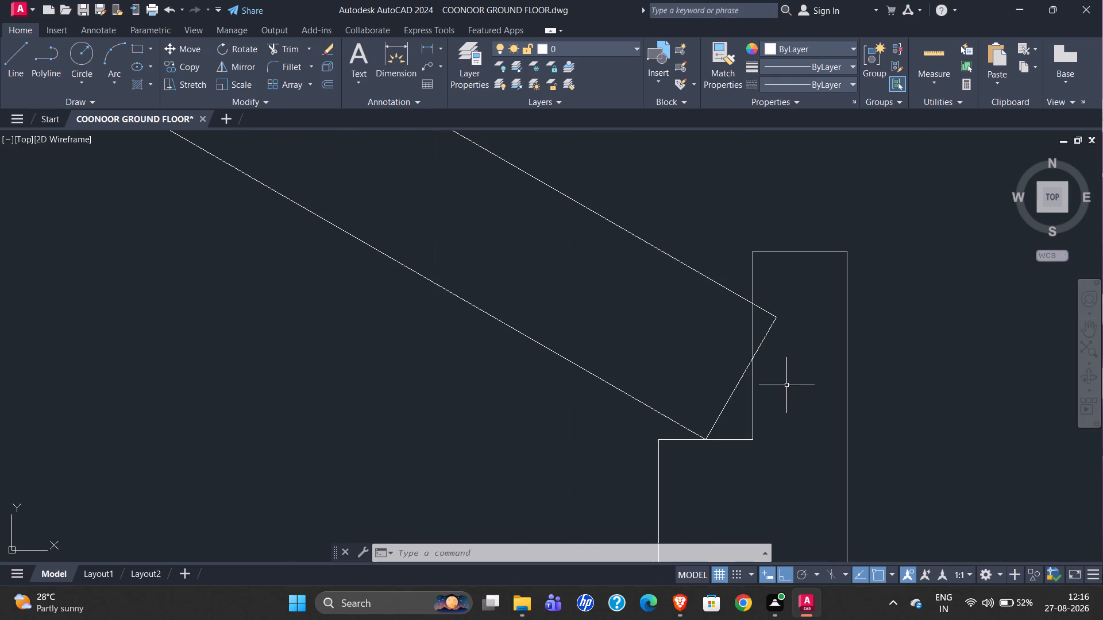
pyautogui.click(769, 323)
pyautogui.click(778, 328)
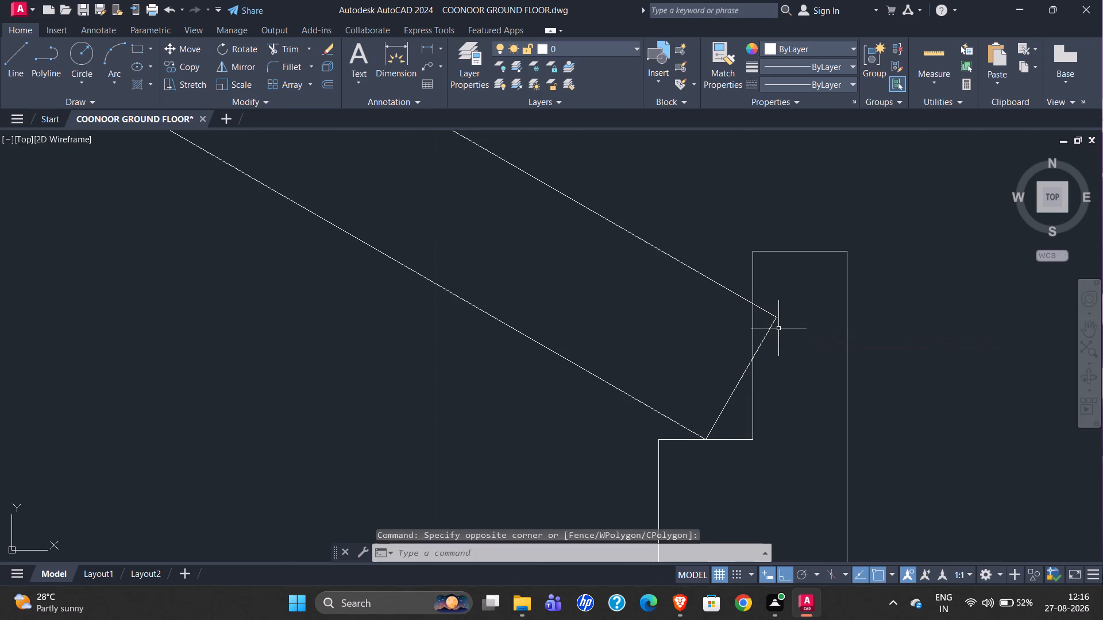
pyautogui.click(773, 323)
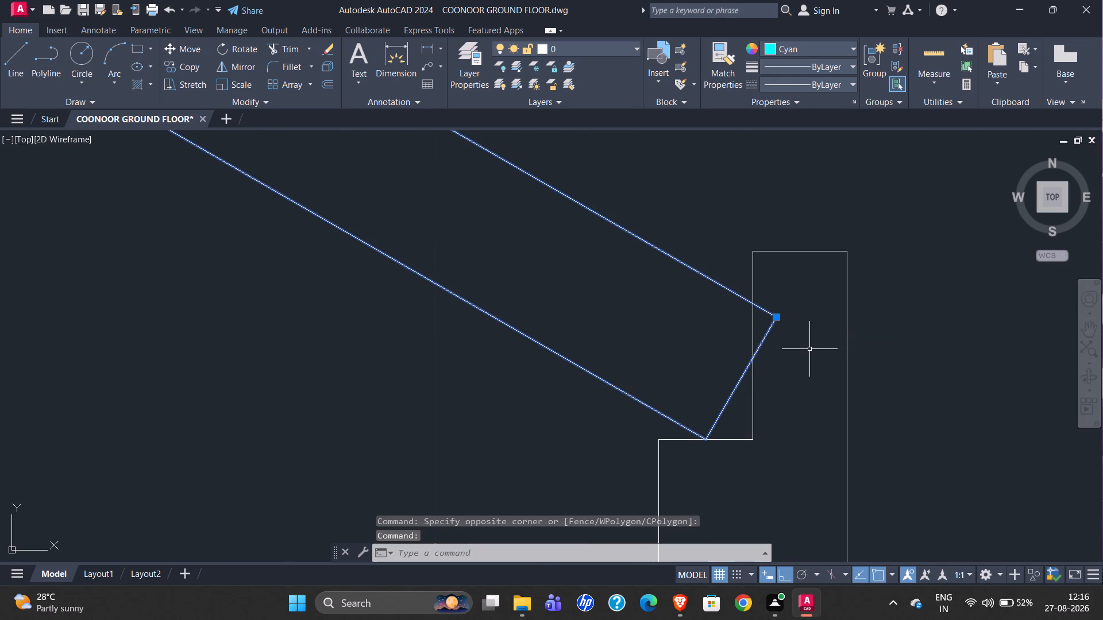
pyautogui.press('m')
pyautogui.press('Return')
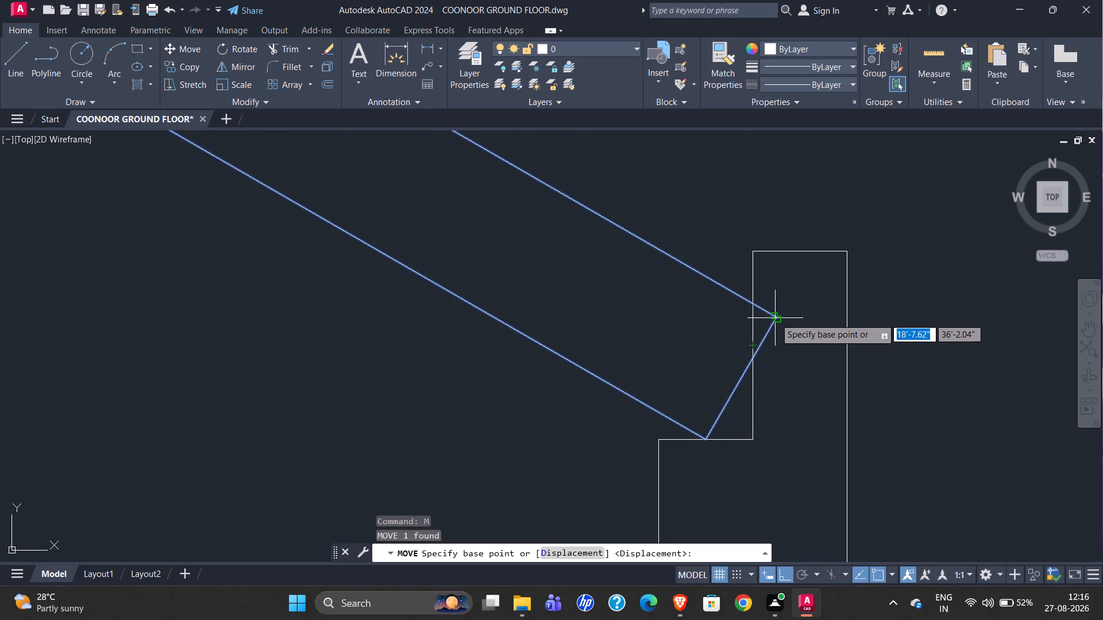
pyautogui.click(776, 315)
pyautogui.click(753, 315)
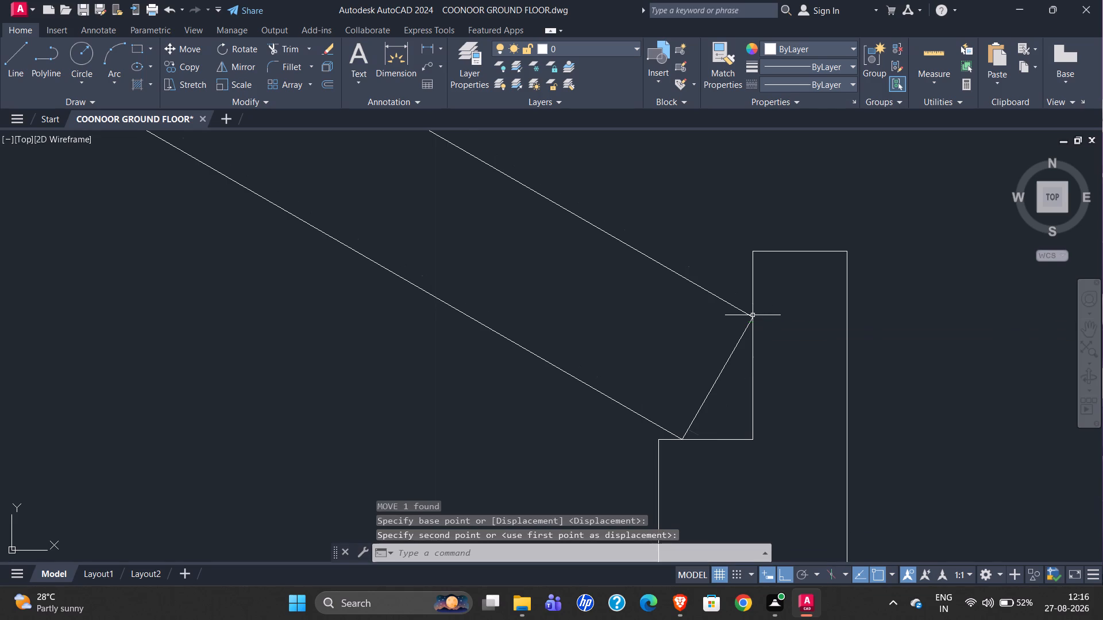
# Mirror the eastern door's L-shaped frame profile about a vertical axis through the leaf's free end, keeping the original.
pyautogui.scroll(-3, 719, 347)
pyautogui.scroll(-3, 789, 355)
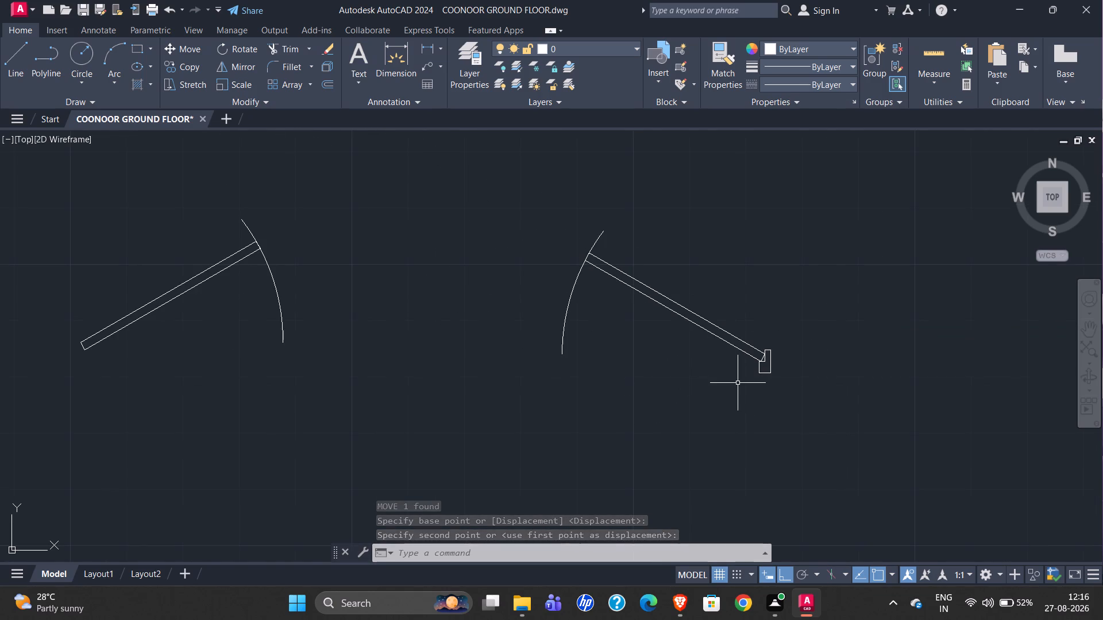
pyautogui.scroll(3, 738, 383)
pyautogui.moveTo(785, 199); pyautogui.dragTo(789, 206)
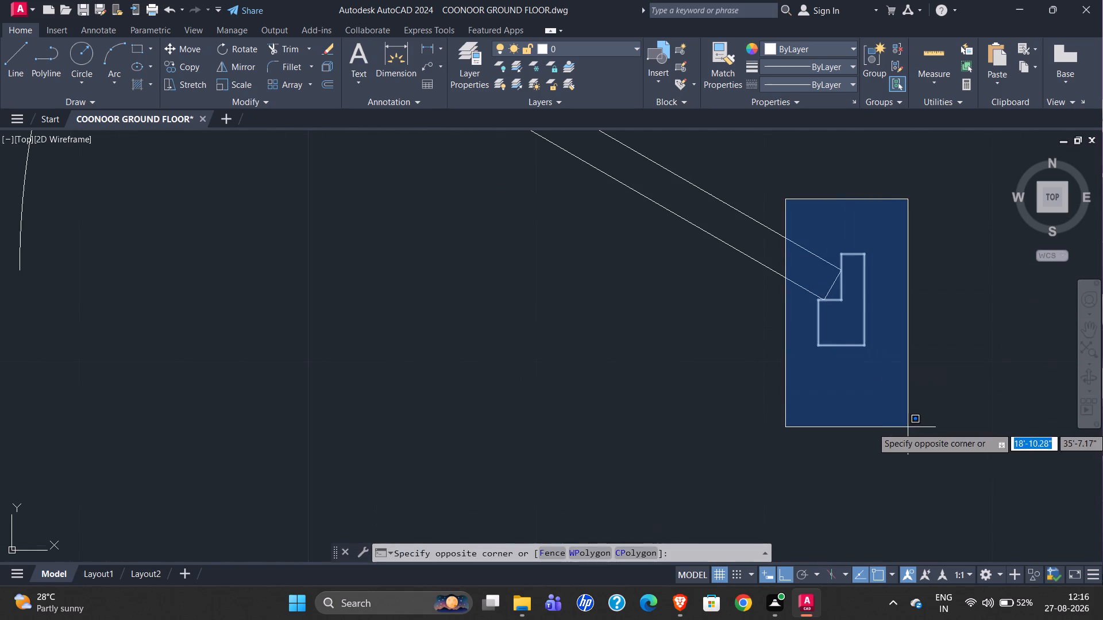
pyautogui.click(908, 427)
pyautogui.press('m')
pyautogui.press('i')
pyautogui.press('Return')
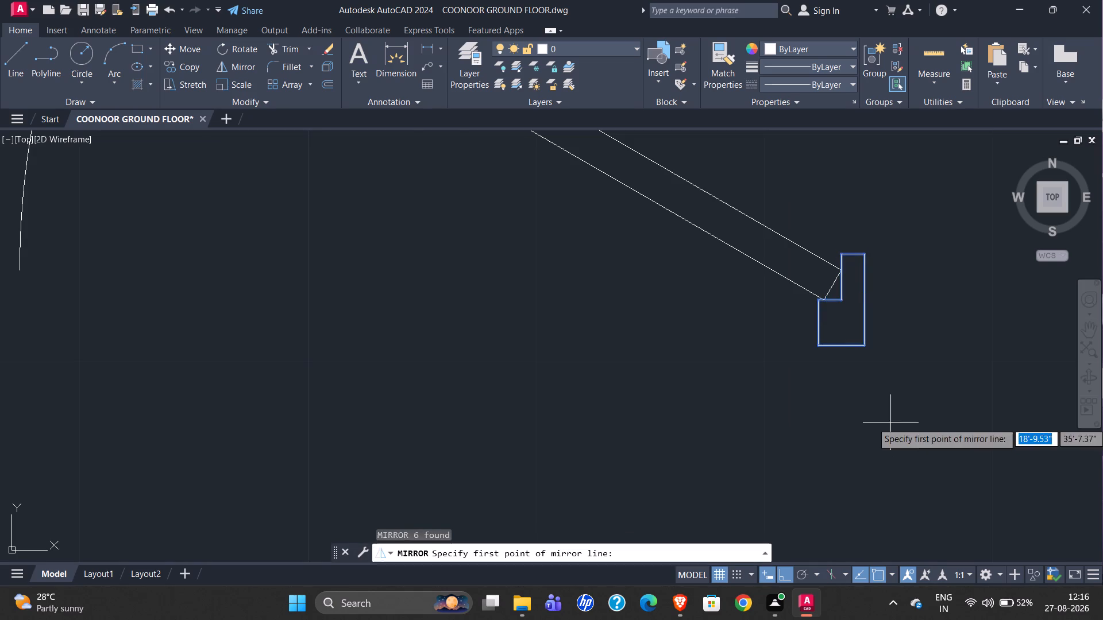
pyautogui.scroll(-2, 732, 443)
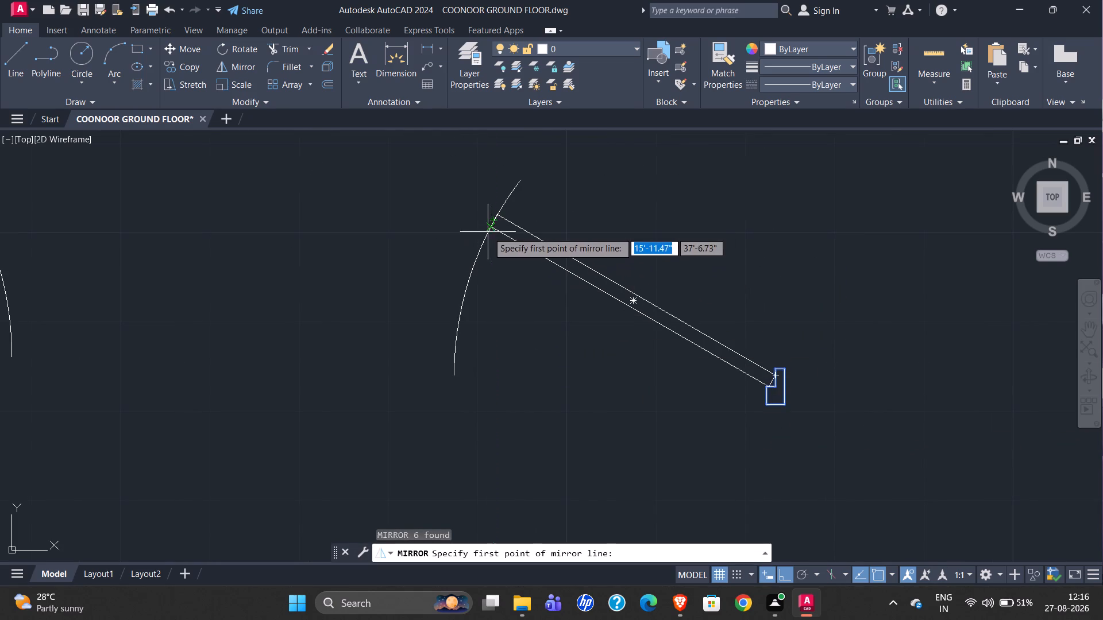
pyautogui.click(491, 220)
pyautogui.click(512, 460)
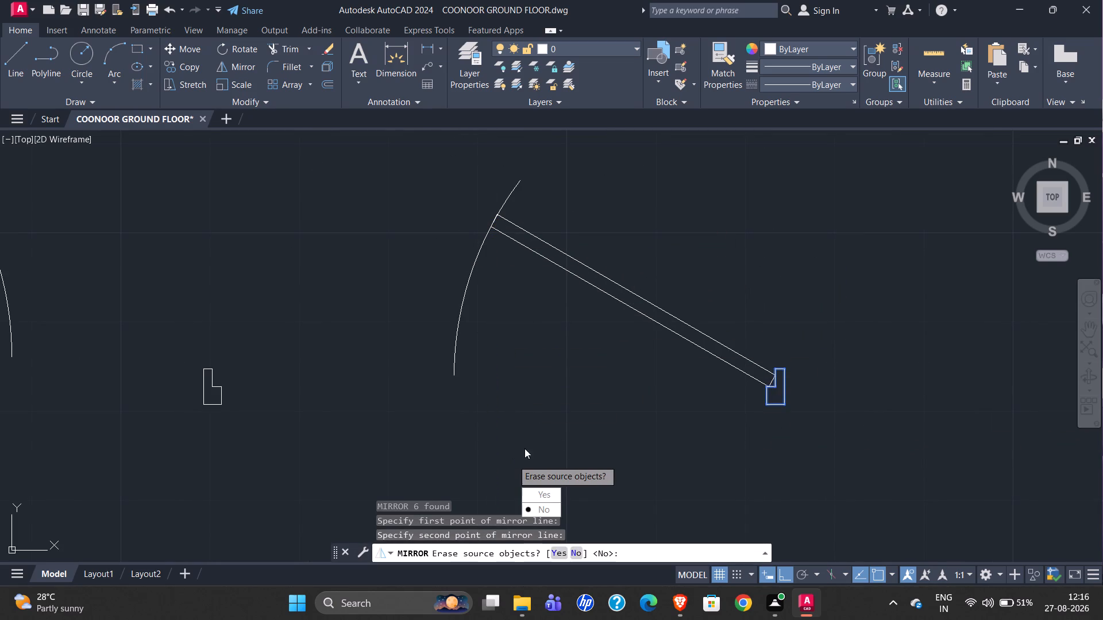
pyautogui.moveTo(542, 508); pyautogui.dragTo(512, 460)
# Move the mirrored frame profile from its ledge midpoint to the lower hinge corner of the western door leaf.
pyautogui.scroll(-1, 689, 317)
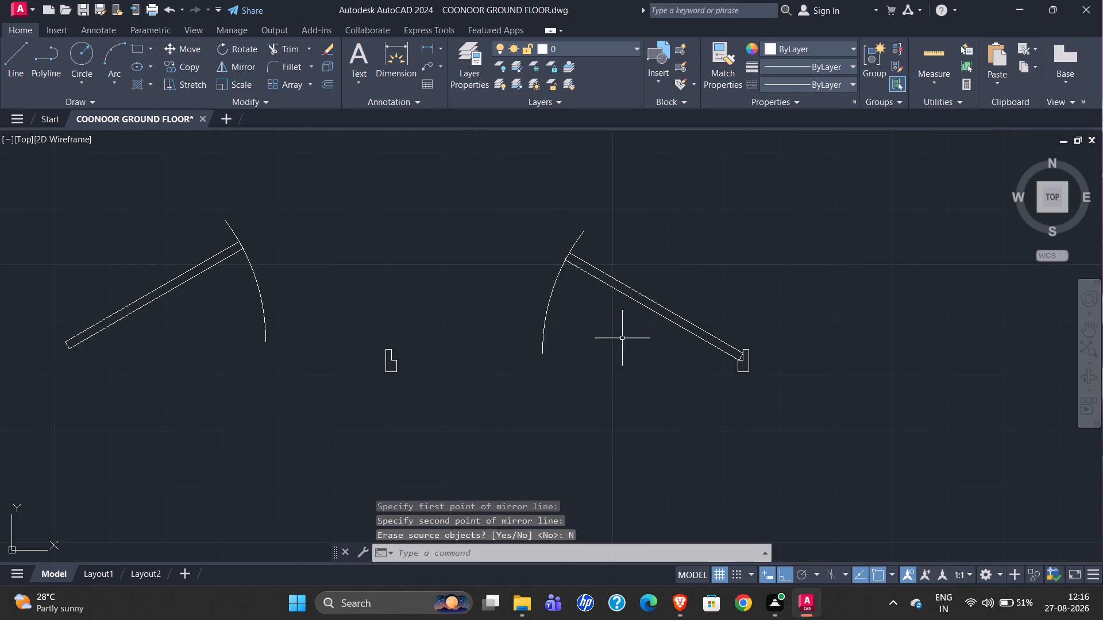
pyautogui.click(377, 347)
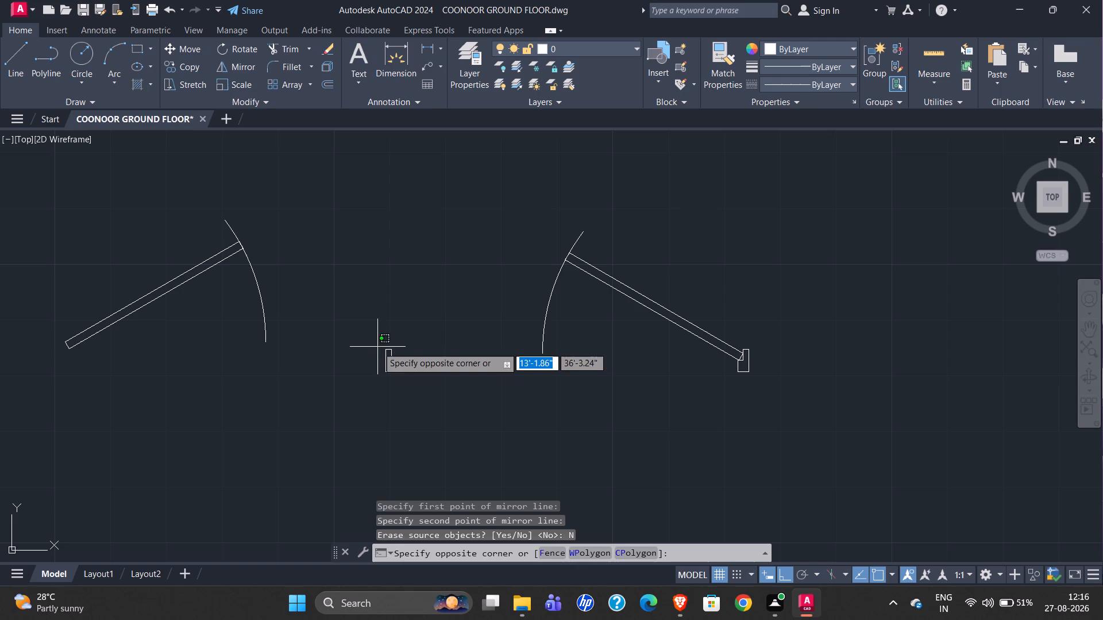
pyautogui.click(423, 400)
pyautogui.press('m')
pyautogui.press('Return')
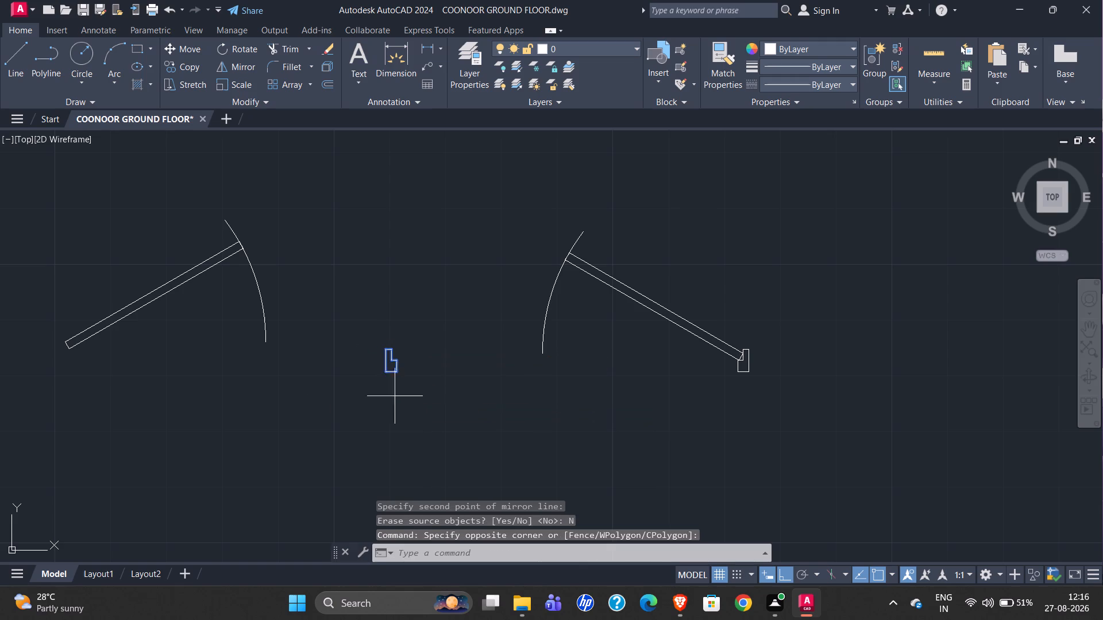
pyautogui.scroll(4, 368, 371)
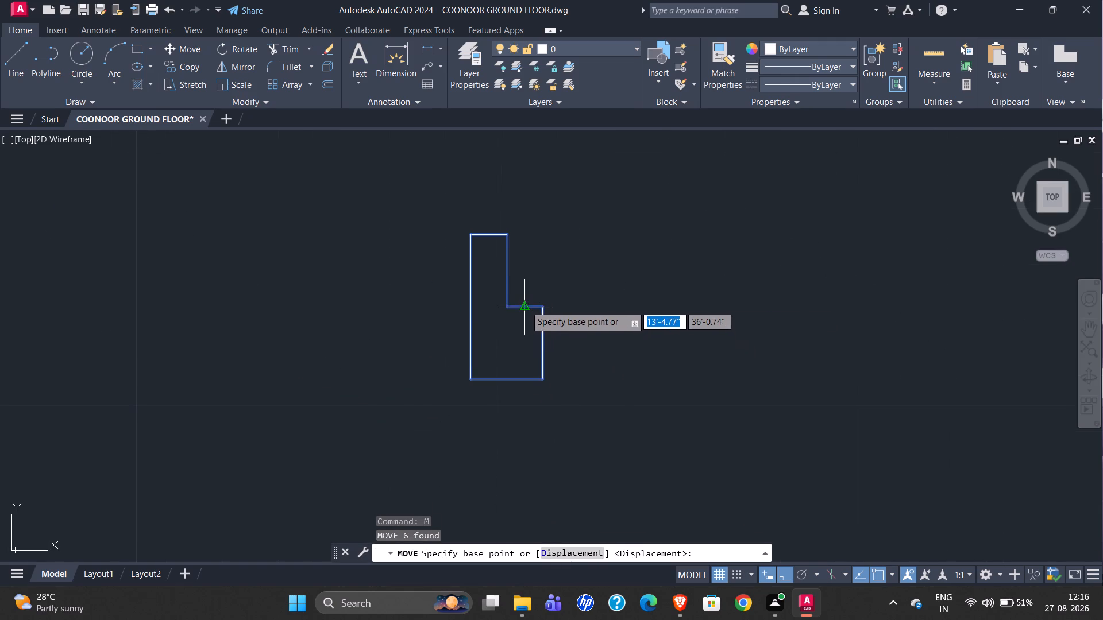
pyautogui.click(525, 305)
pyautogui.scroll(-4, 630, 278)
pyautogui.scroll(5, 275, 273)
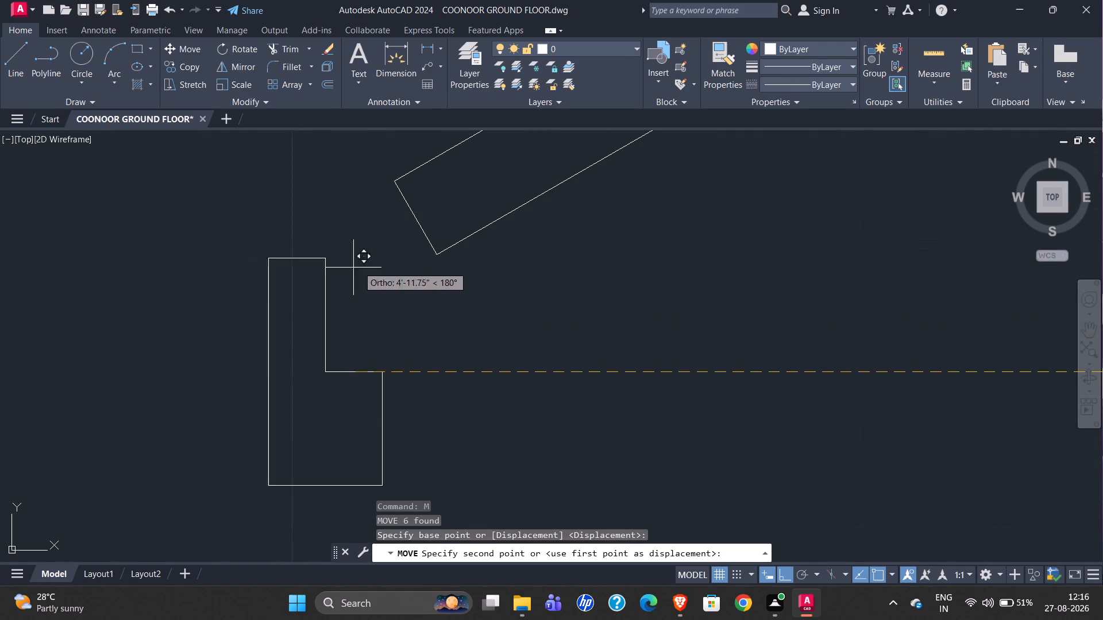
pyautogui.click(434, 255)
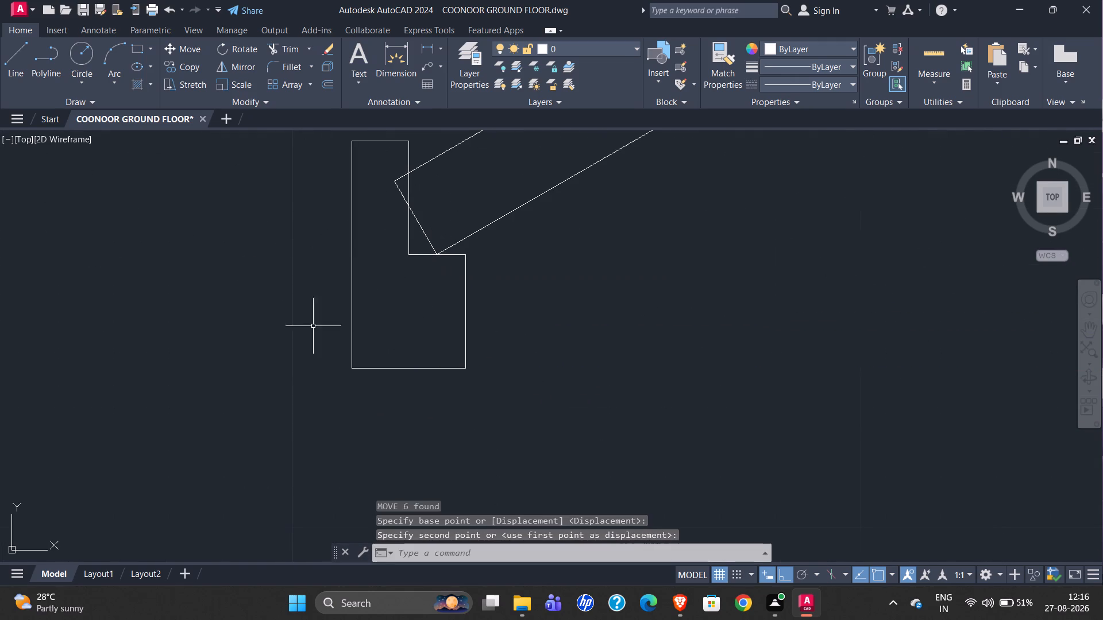
# Move the western door block east 0.25" so the leaf's upper hinge corner meets the east face of the frame's upright.
pyautogui.click(396, 184)
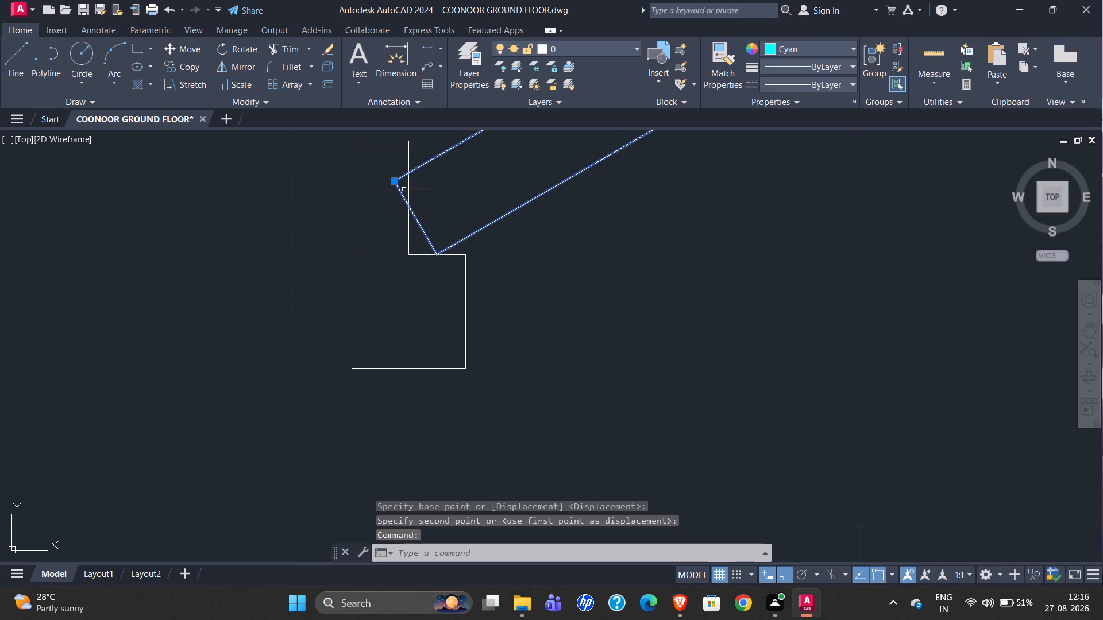
pyautogui.press('m')
pyautogui.press('Return')
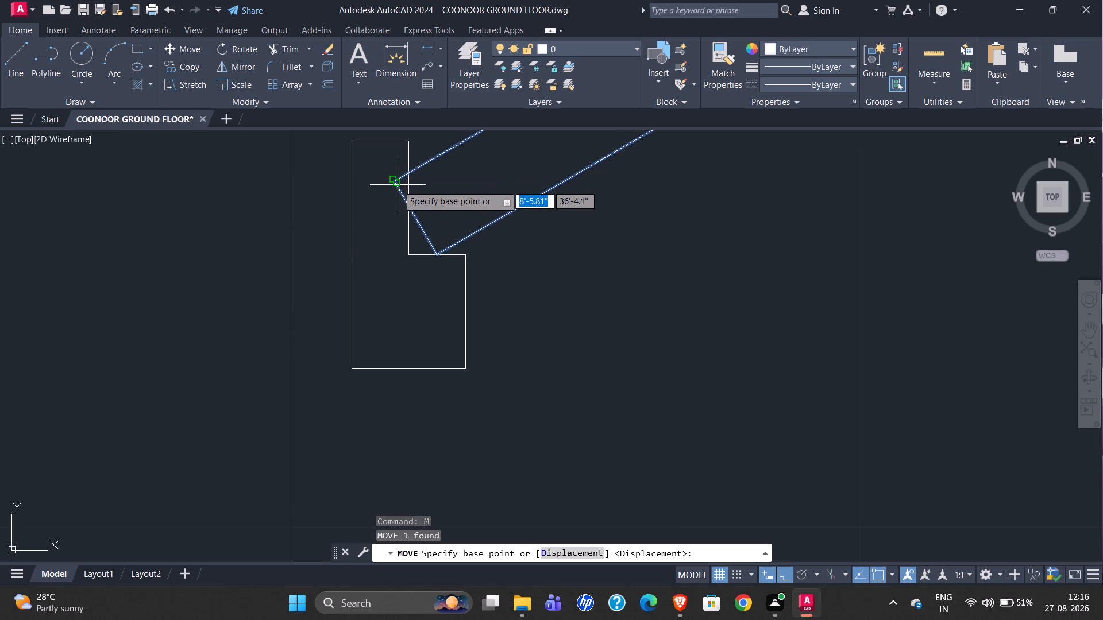
pyautogui.click(395, 183)
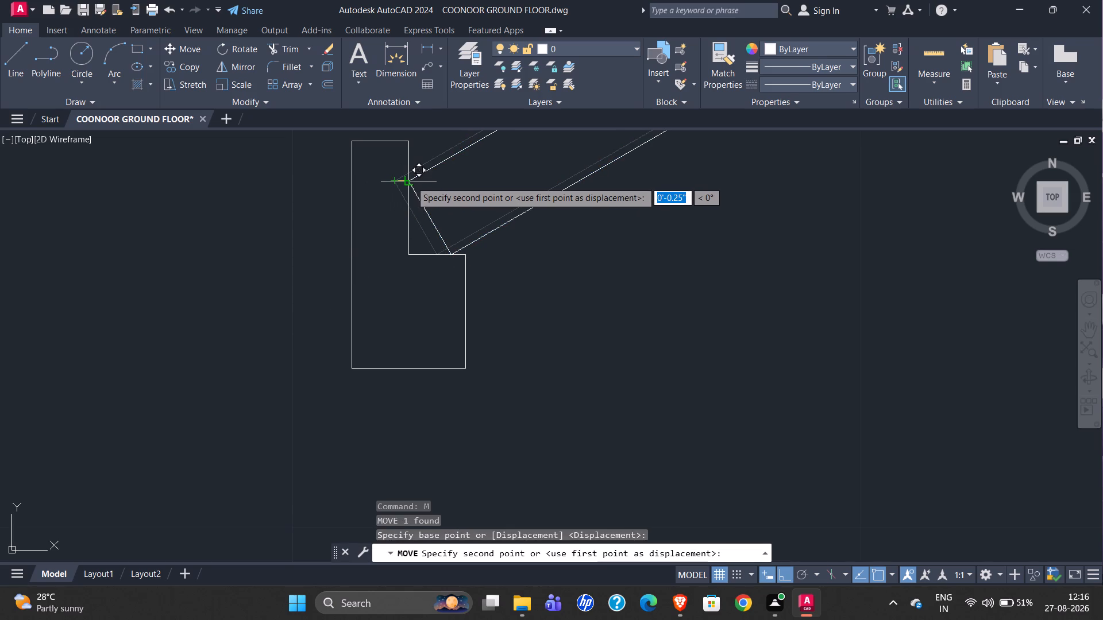
pyautogui.click(410, 181)
pyautogui.scroll(-3, 256, 352)
pyautogui.scroll(-2, 213, 397)
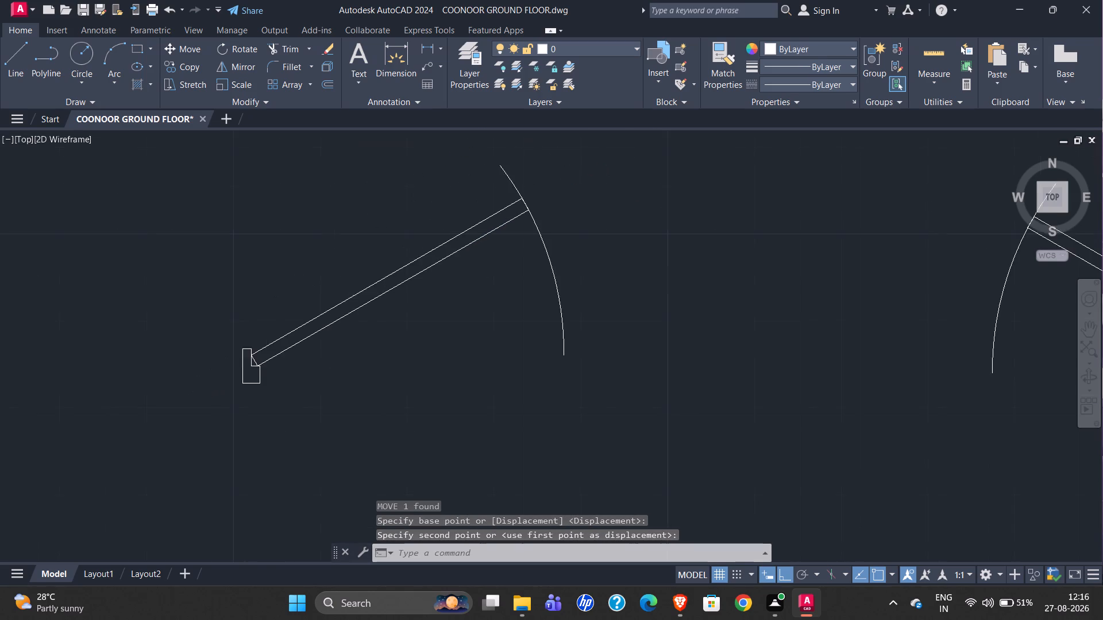
# Copy the western door's frame profile east to the lower end of the eastern door's swing arc.
pyautogui.scroll(-2, 469, 317)
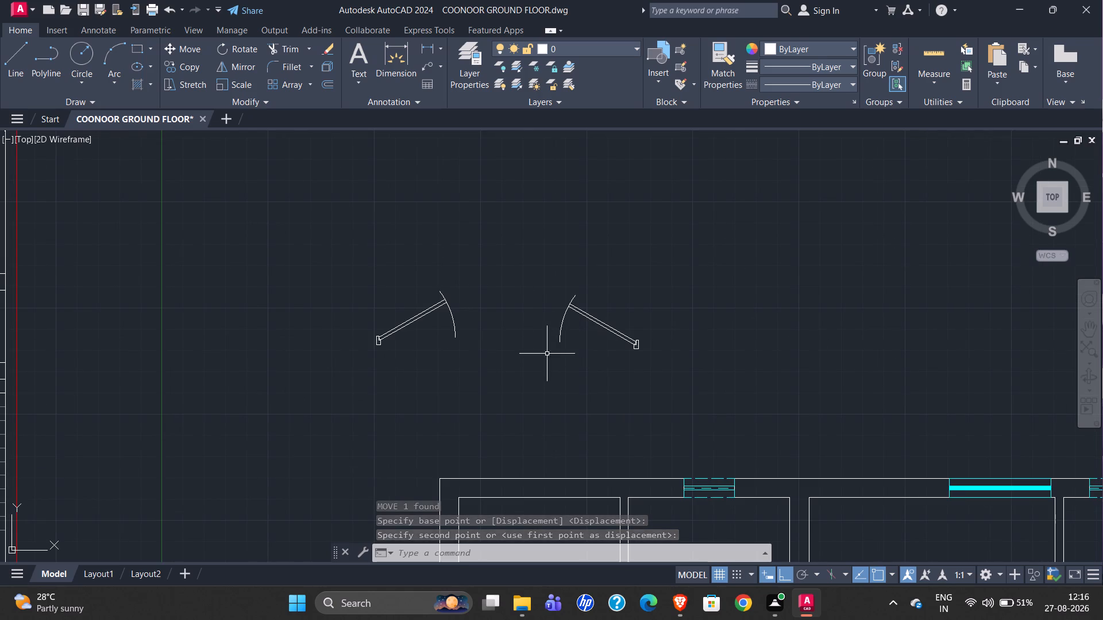
pyautogui.scroll(2, 558, 356)
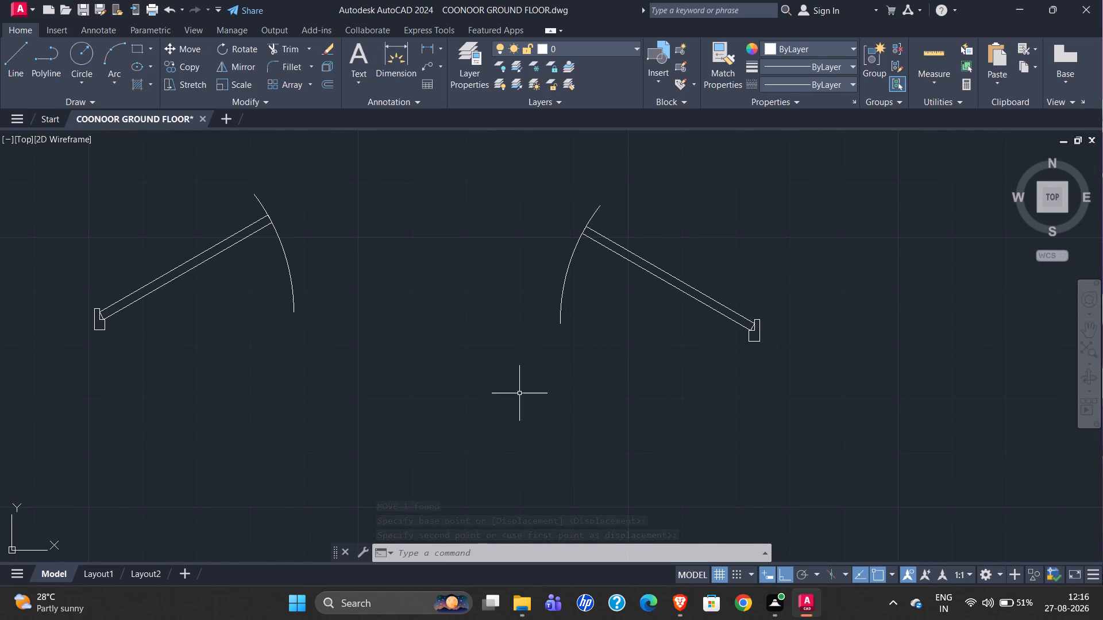
pyautogui.scroll(2, 60, 297)
pyautogui.moveTo(87, 282); pyautogui.dragTo(94, 288)
pyautogui.click(254, 448)
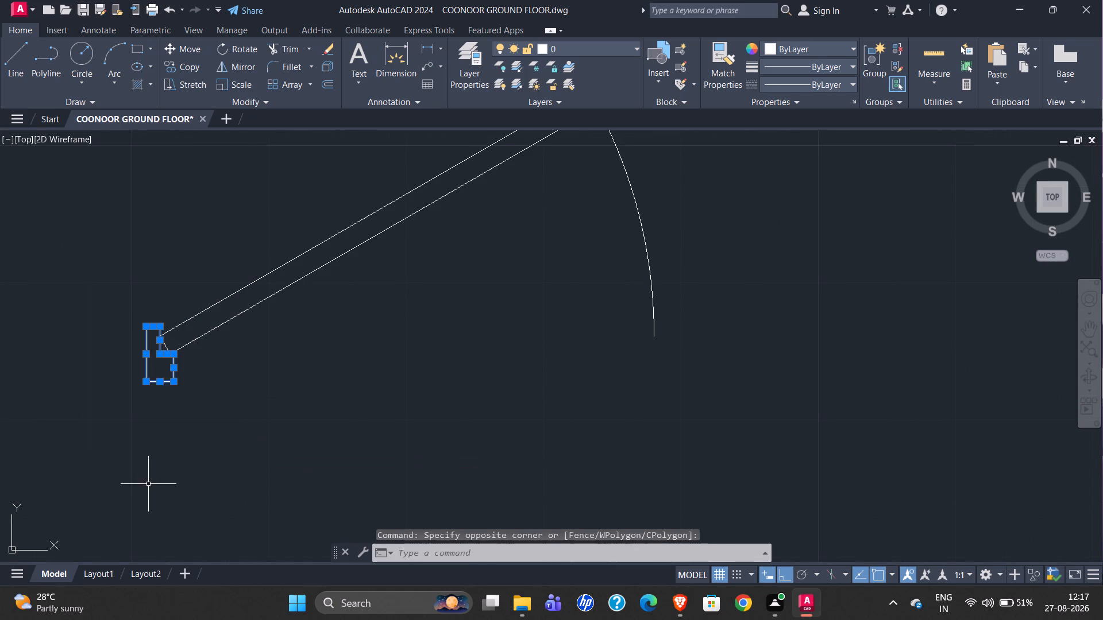
pyautogui.press('c')
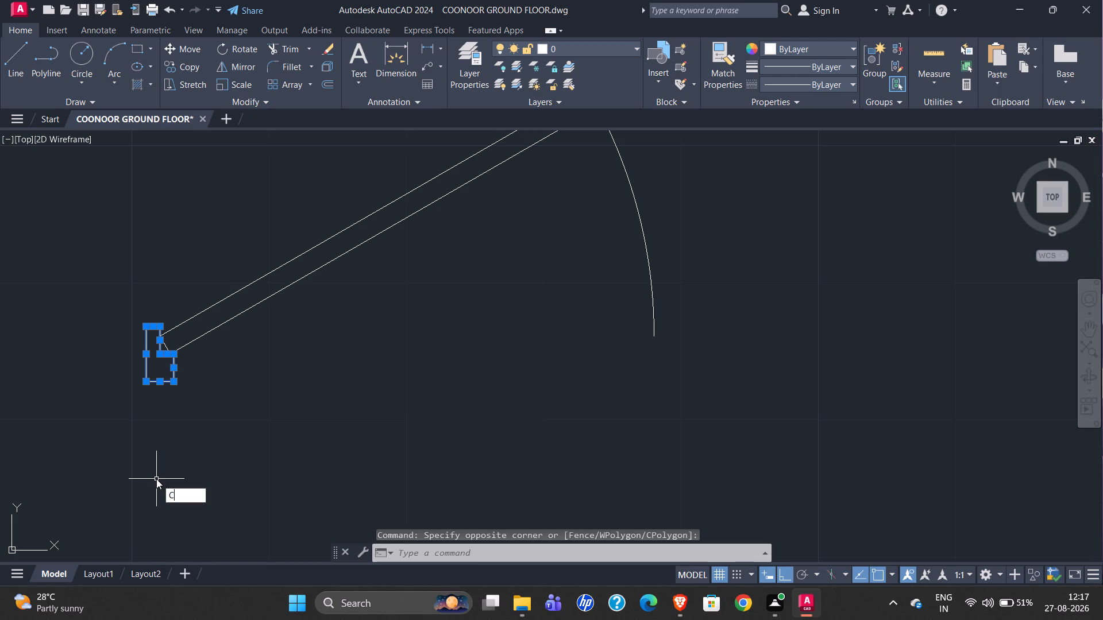
pyautogui.press('o')
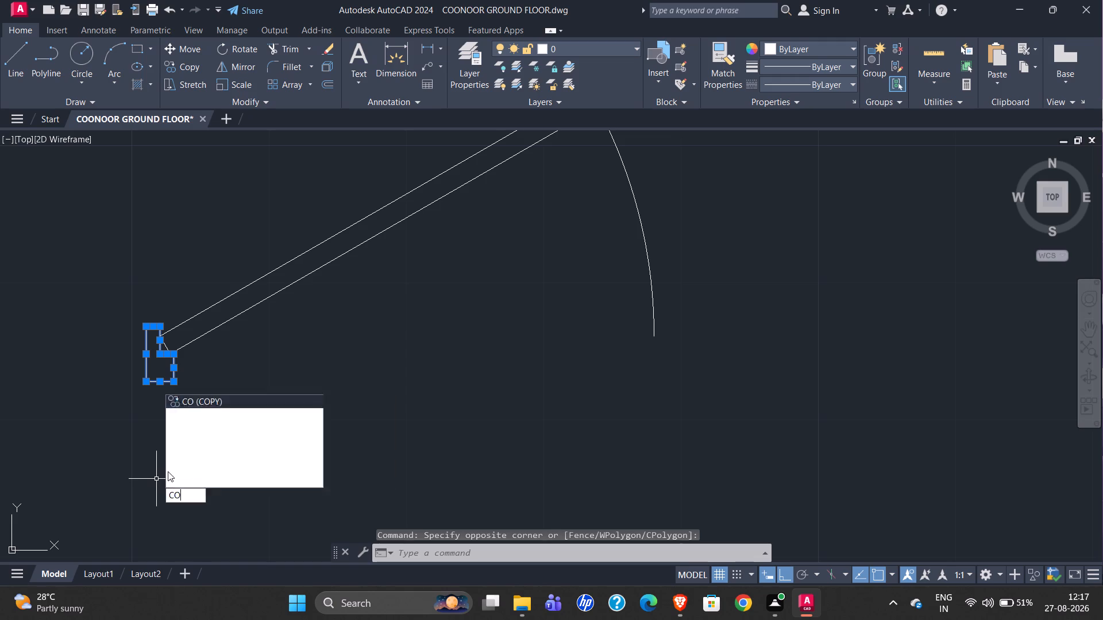
pyautogui.press('Return')
pyautogui.click(142, 379)
pyautogui.scroll(-4, 94, 392)
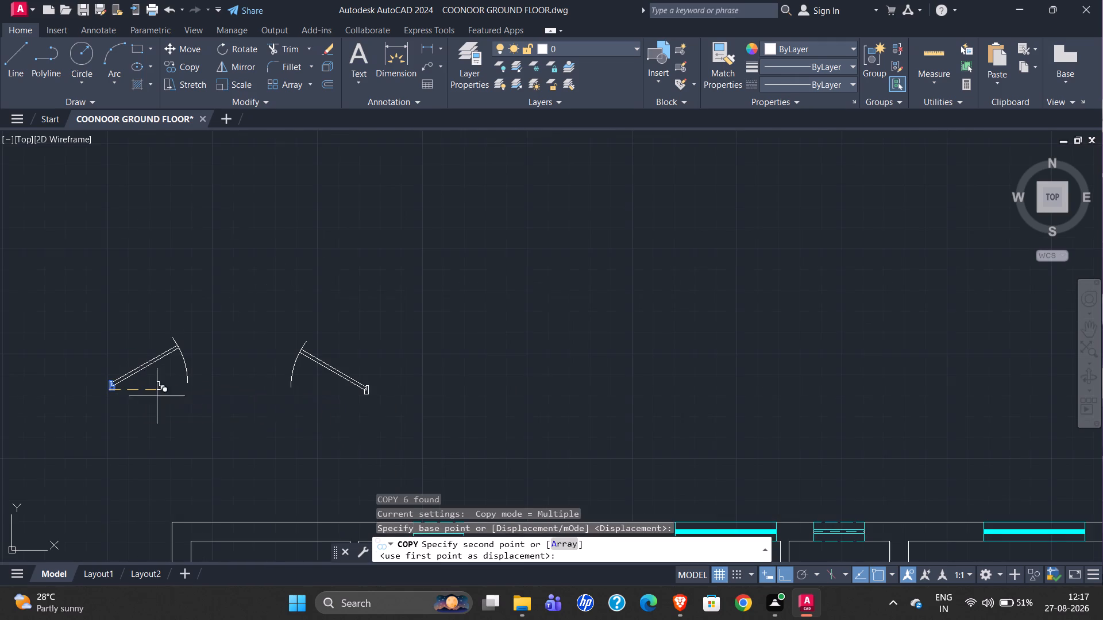
pyautogui.scroll(4, 284, 400)
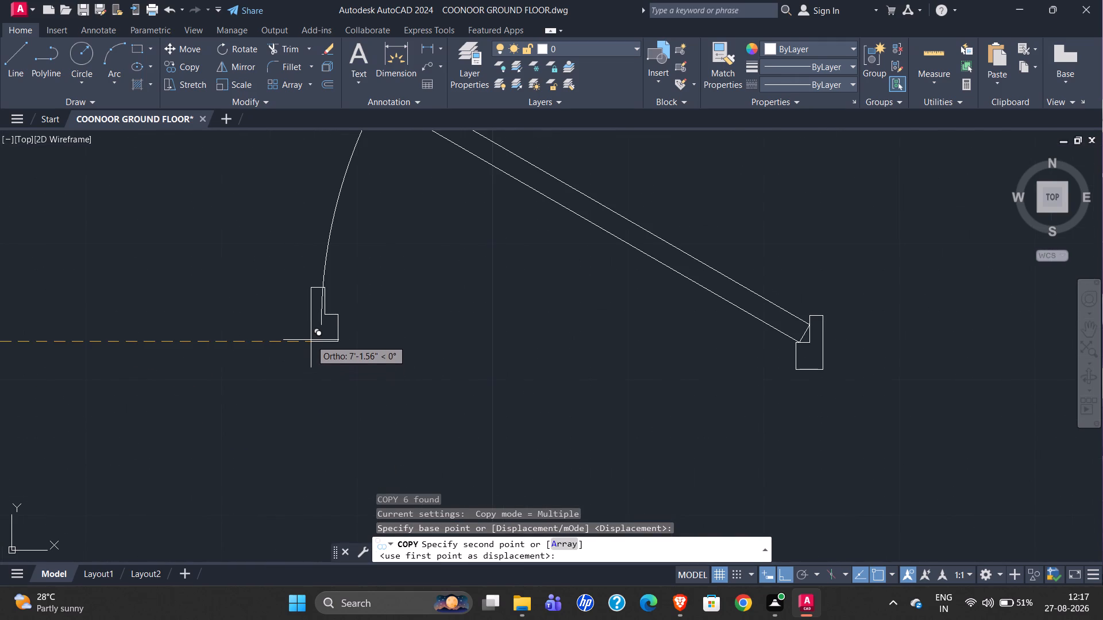
pyautogui.click(300, 343)
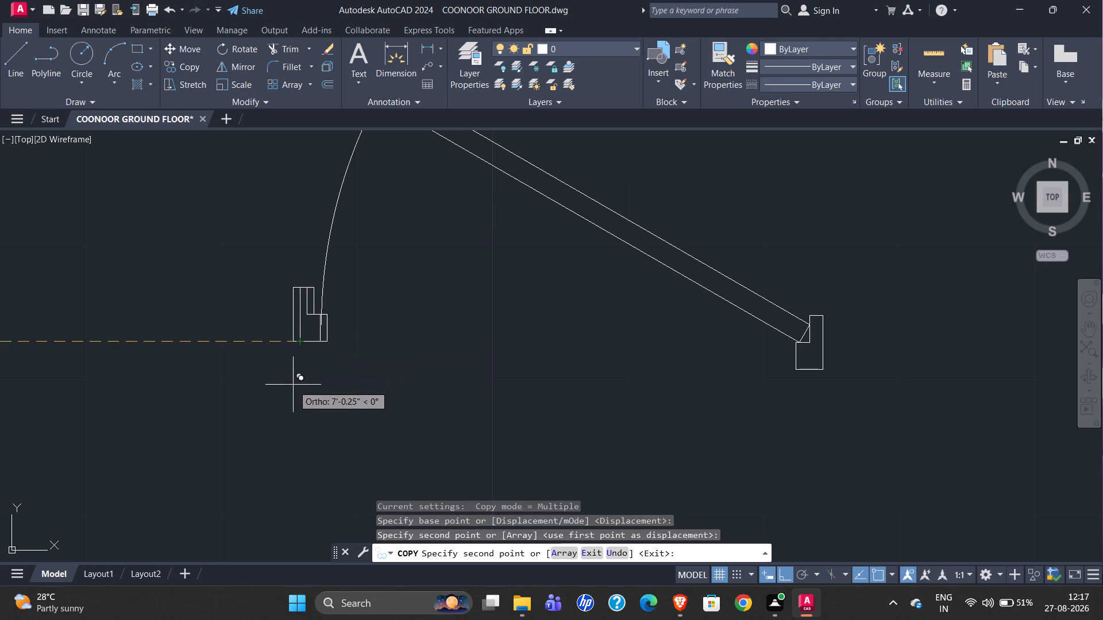
pyautogui.press('Escape')
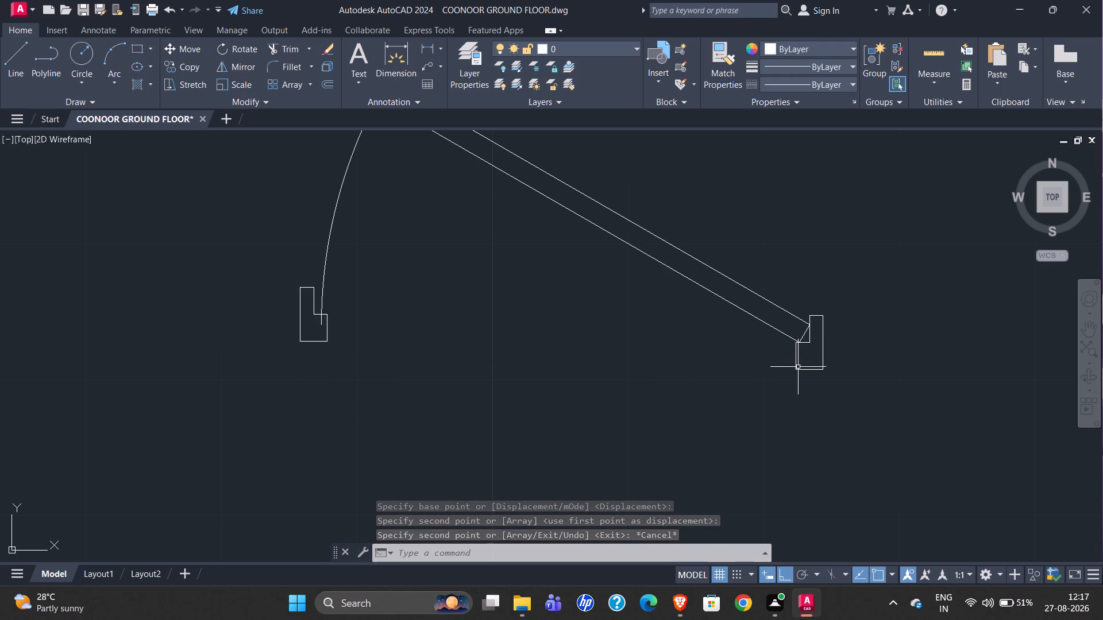
# Move the copied frame profile straight down so its base aligns with the base of the eastern hinge frame.
pyautogui.click(274, 255)
pyautogui.click(357, 383)
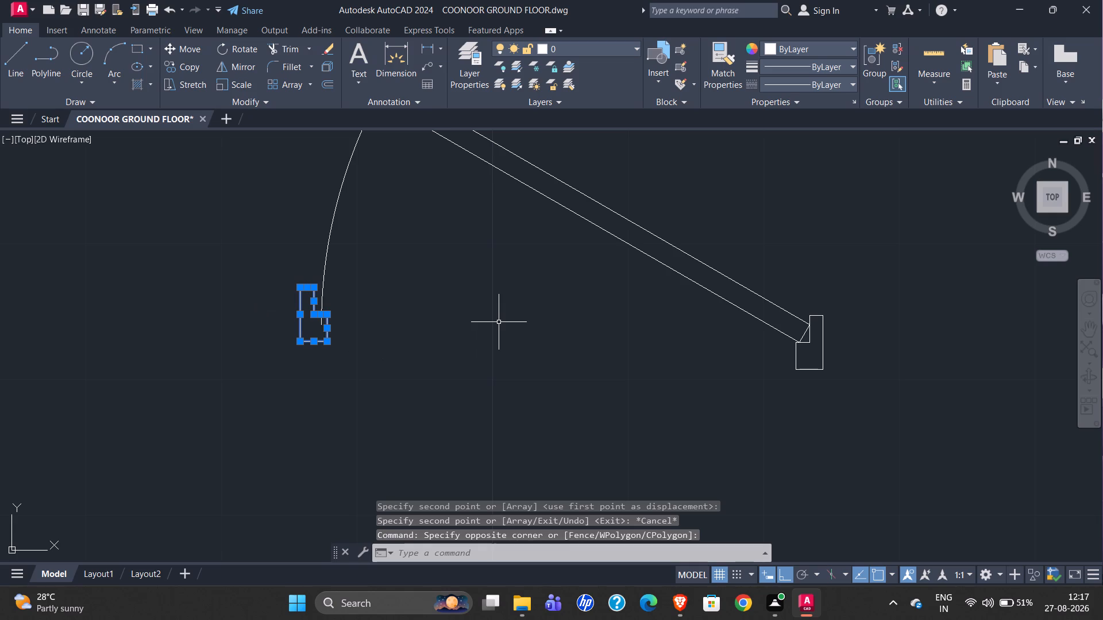
pyautogui.press('m')
pyautogui.press('Return')
pyautogui.click(300, 344)
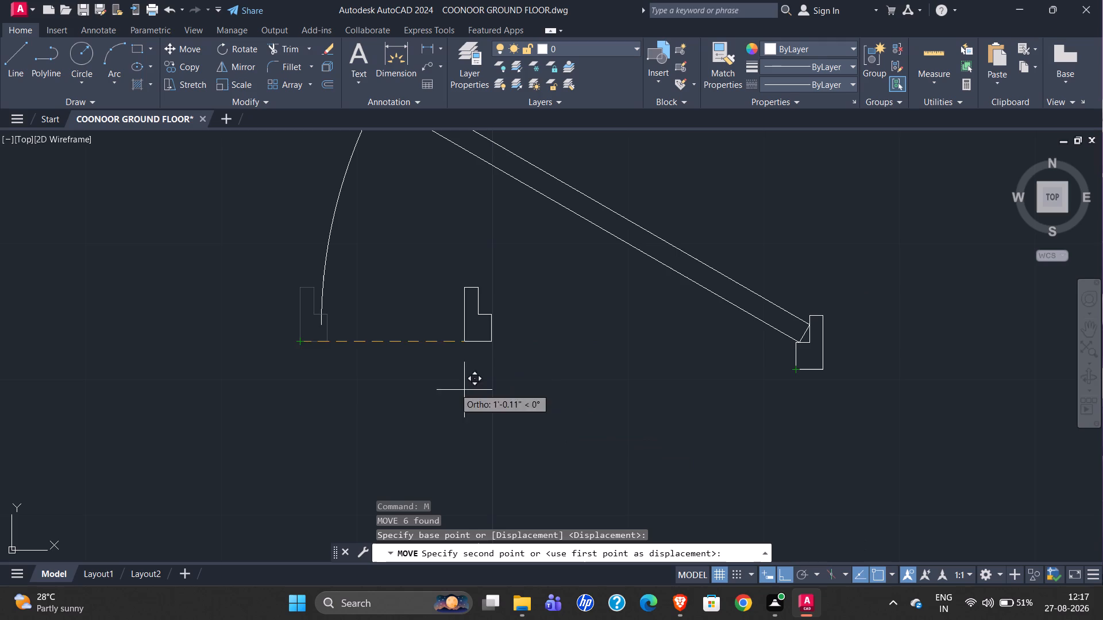
pyautogui.click(296, 372)
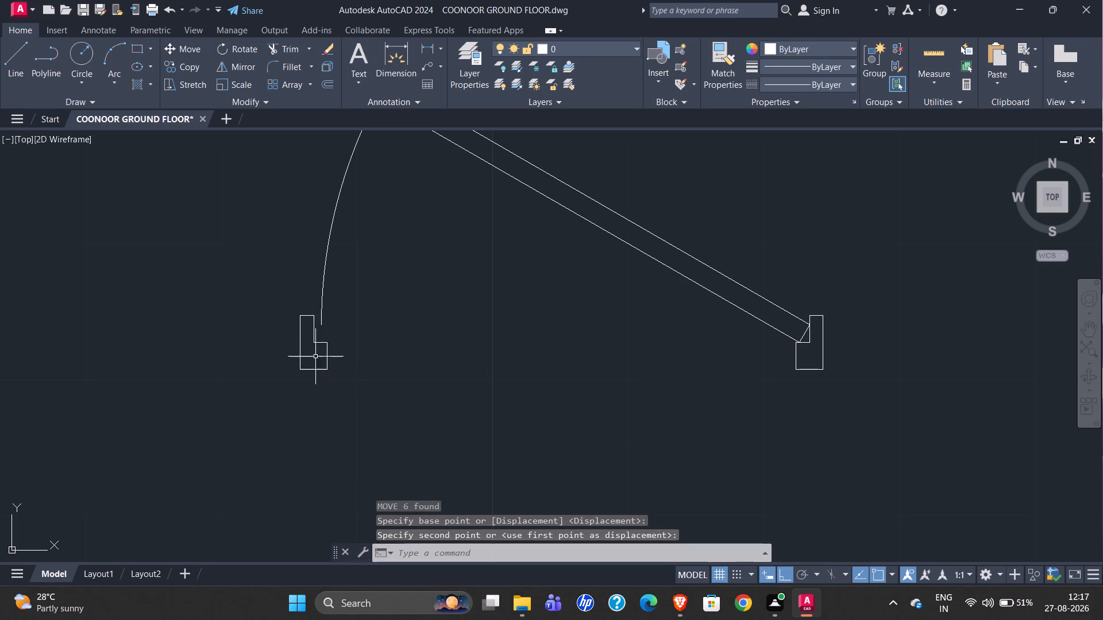
# Move the eastern door's latch-side frame profile straight east about 0.45" toward the swing arc, checking the original door's frame first.
pyautogui.scroll(1, 322, 322)
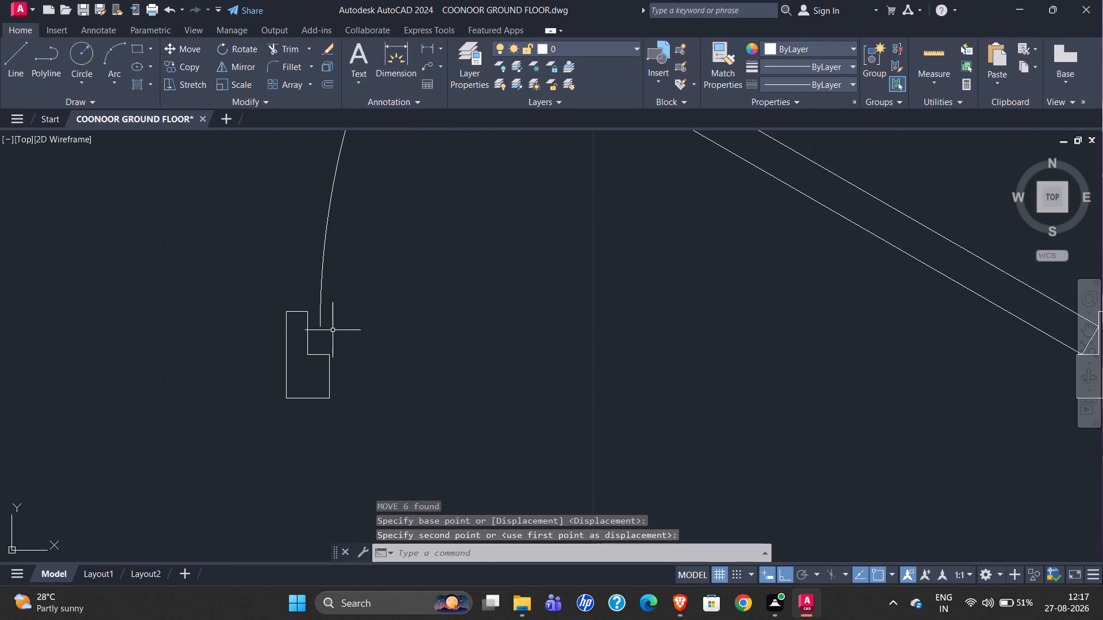
pyautogui.click(264, 293)
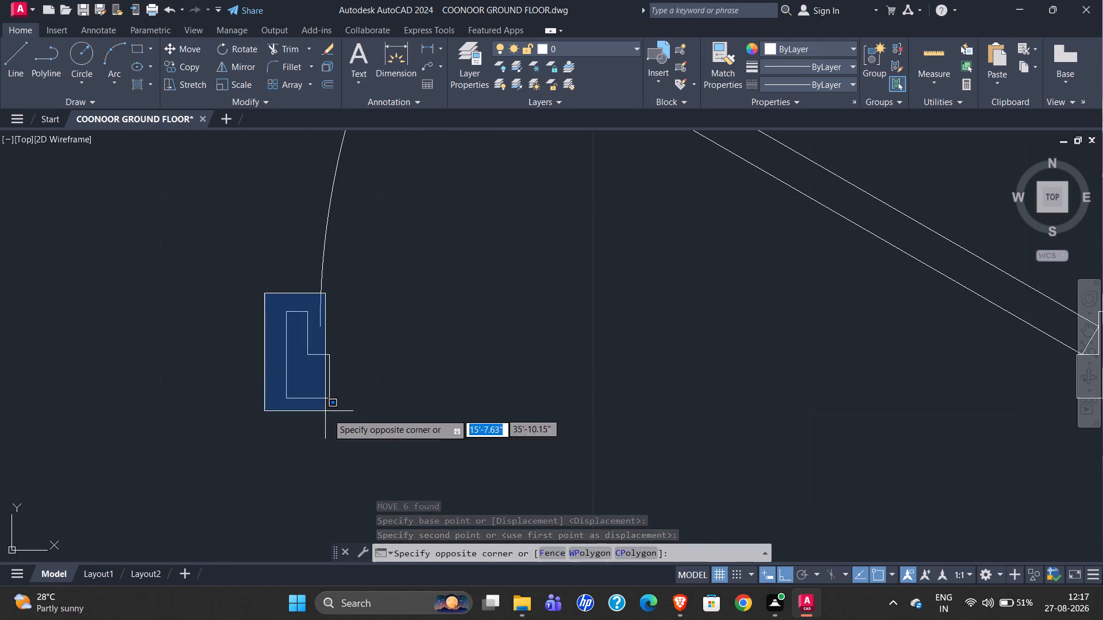
pyautogui.click(348, 423)
pyautogui.scroll(-7, 561, 417)
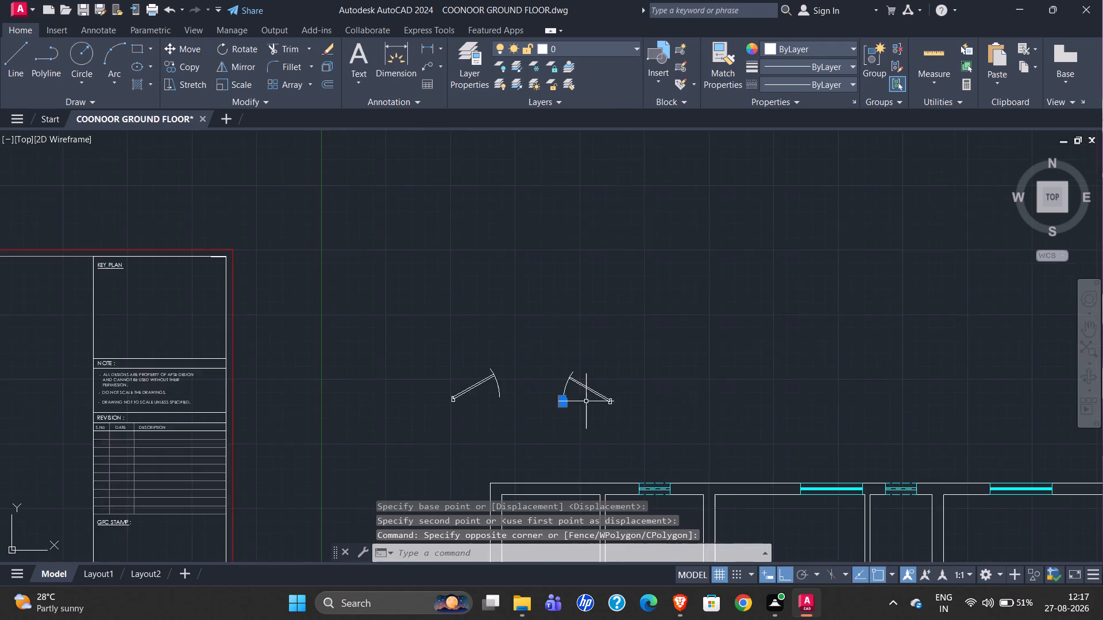
pyautogui.scroll(5, 180, 409)
pyautogui.scroll(4, 429, 398)
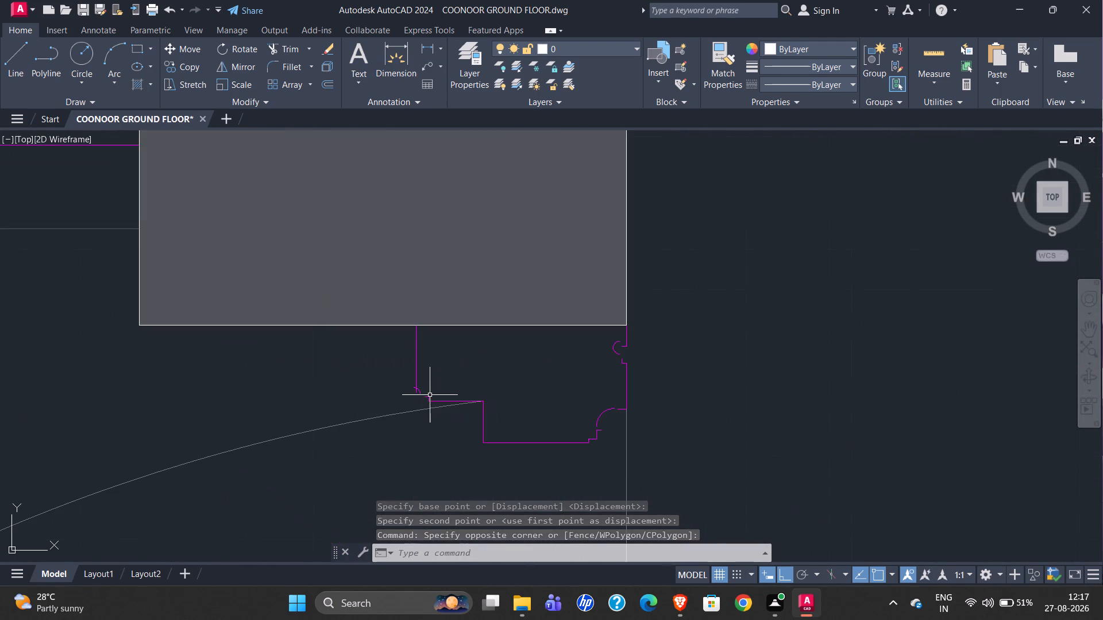
pyautogui.scroll(-7, 371, 364)
pyautogui.scroll(-2, 248, 354)
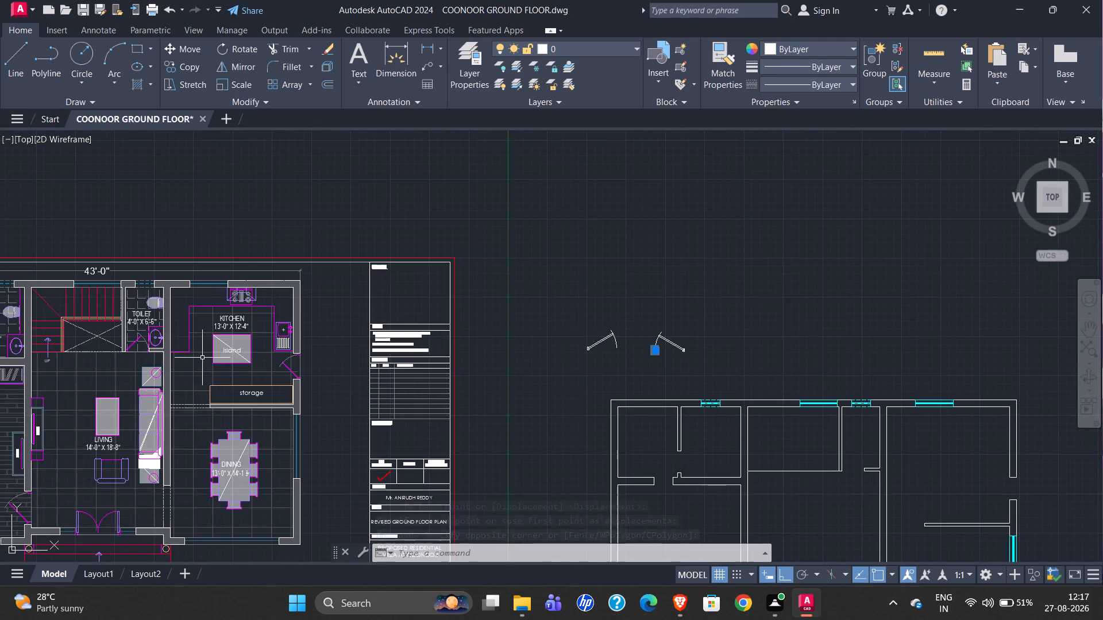
pyautogui.scroll(-1, 353, 365)
pyautogui.scroll(6, 514, 366)
pyautogui.scroll(-2, 477, 365)
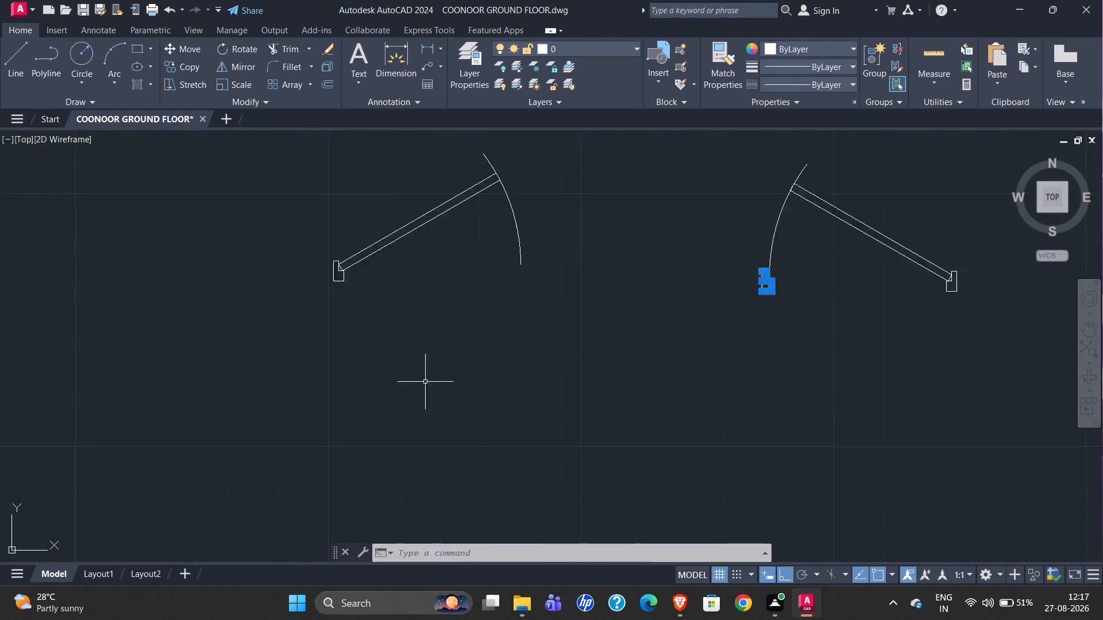
pyautogui.scroll(5, 635, 311)
pyautogui.scroll(1, 665, 360)
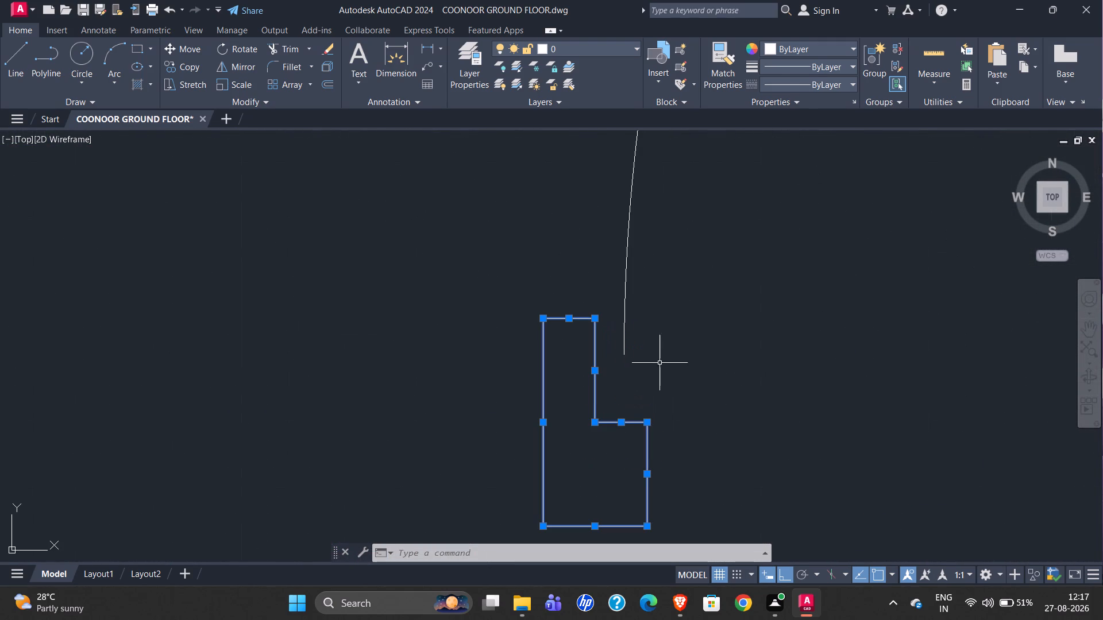
pyautogui.press('m')
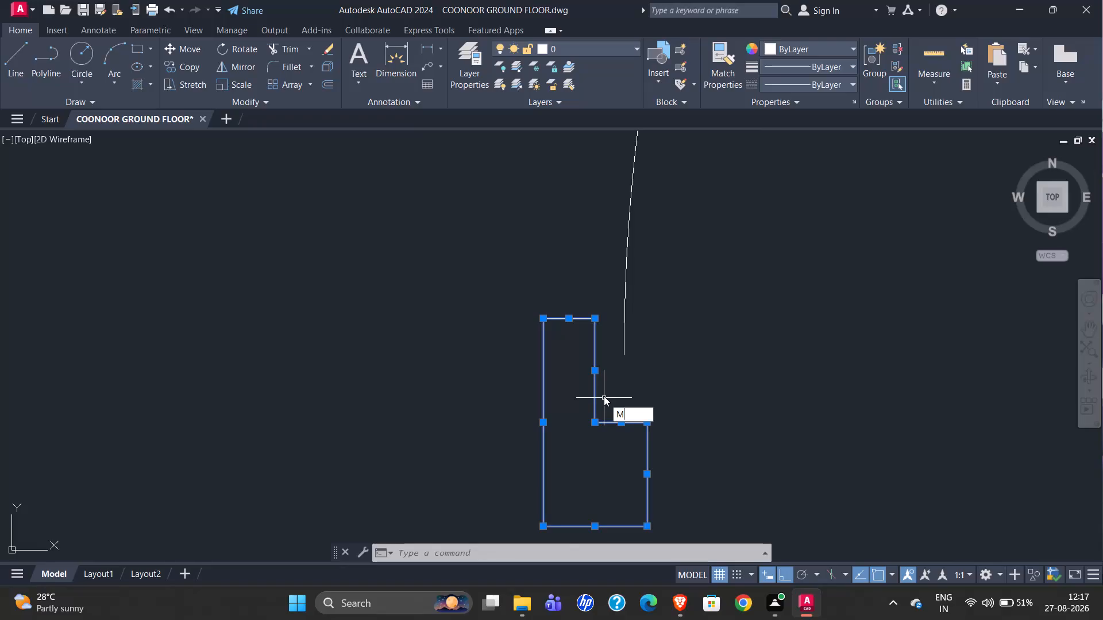
pyautogui.press('Return')
pyautogui.click(593, 370)
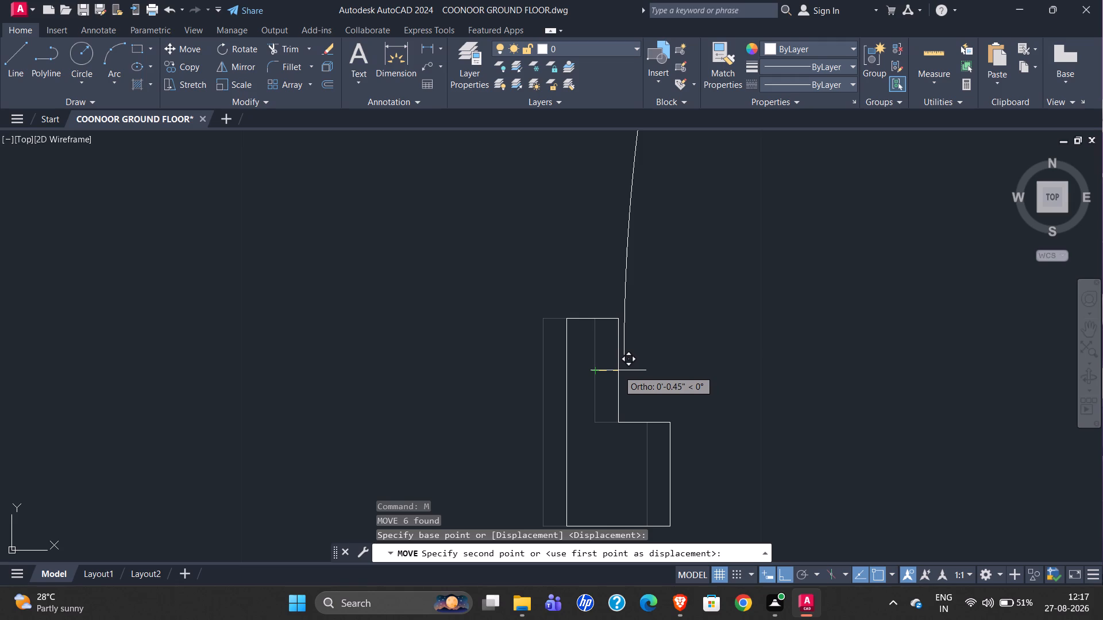
pyautogui.click(618, 370)
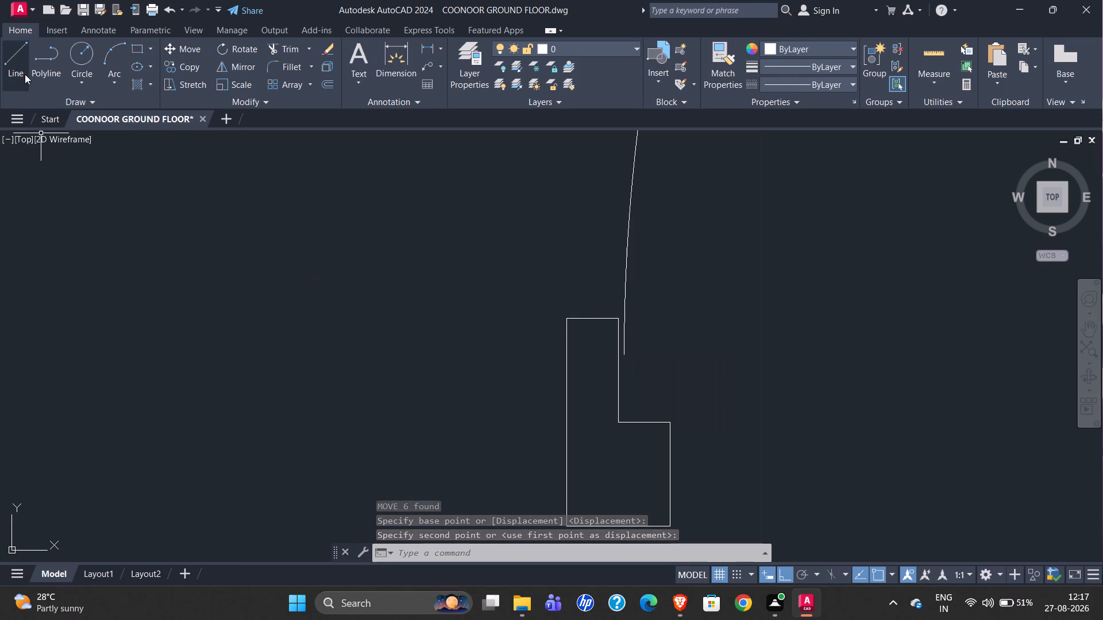
# Move the same frame profile slightly farther east so the upright's upper east corner meets the swing arc.
pyautogui.scroll(-1, 571, 284)
pyautogui.moveTo(535, 274); pyautogui.dragTo(552, 315)
pyautogui.click(693, 484)
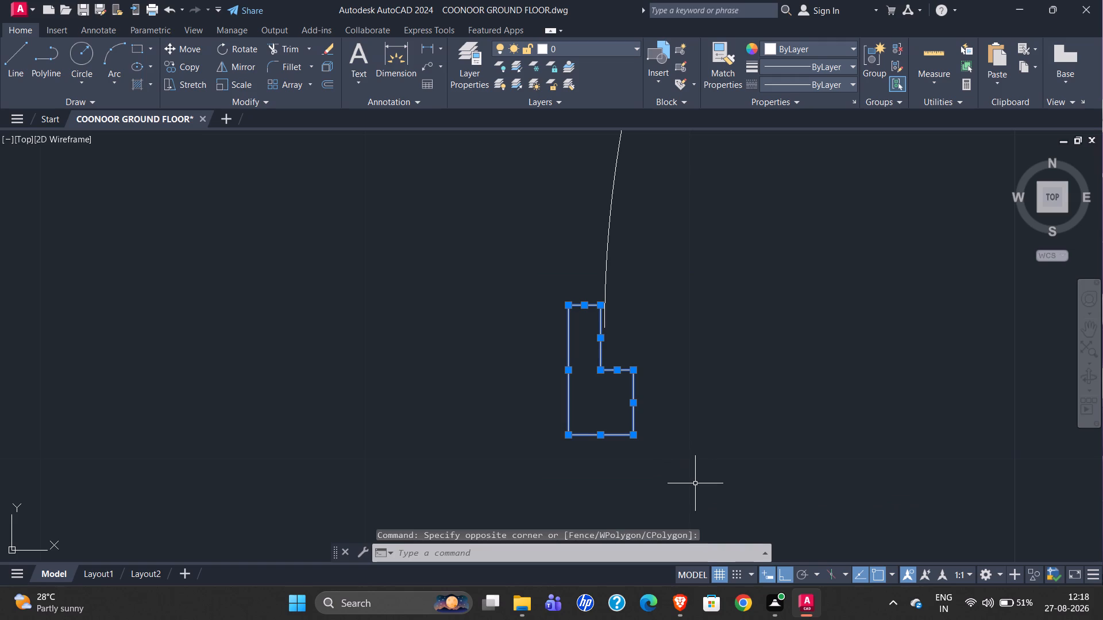
pyautogui.press('m')
pyautogui.press('Return')
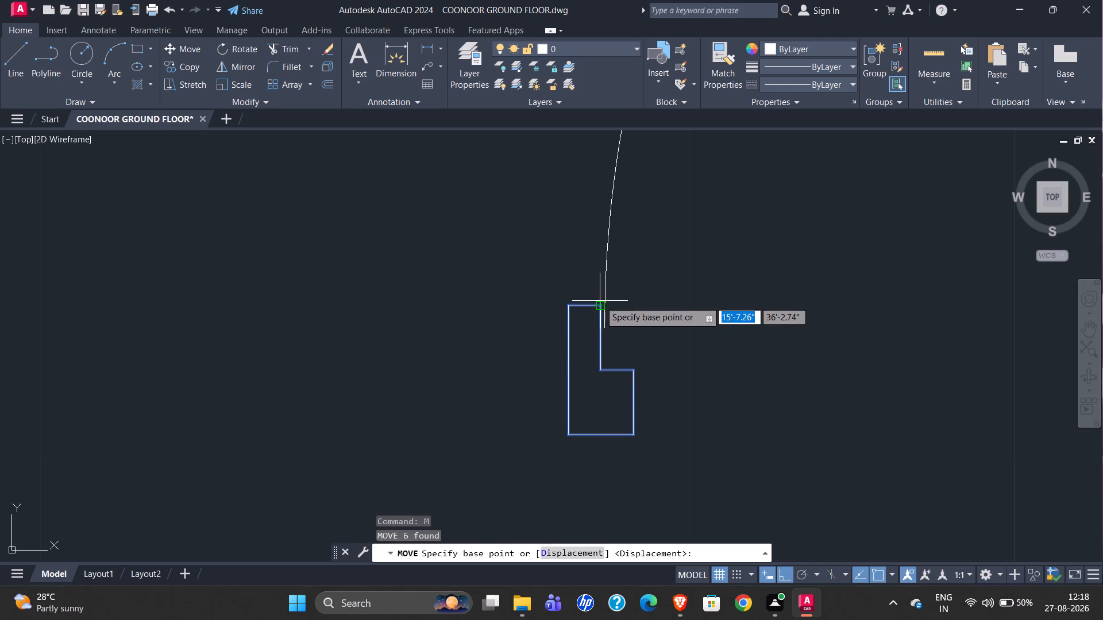
pyautogui.click(600, 305)
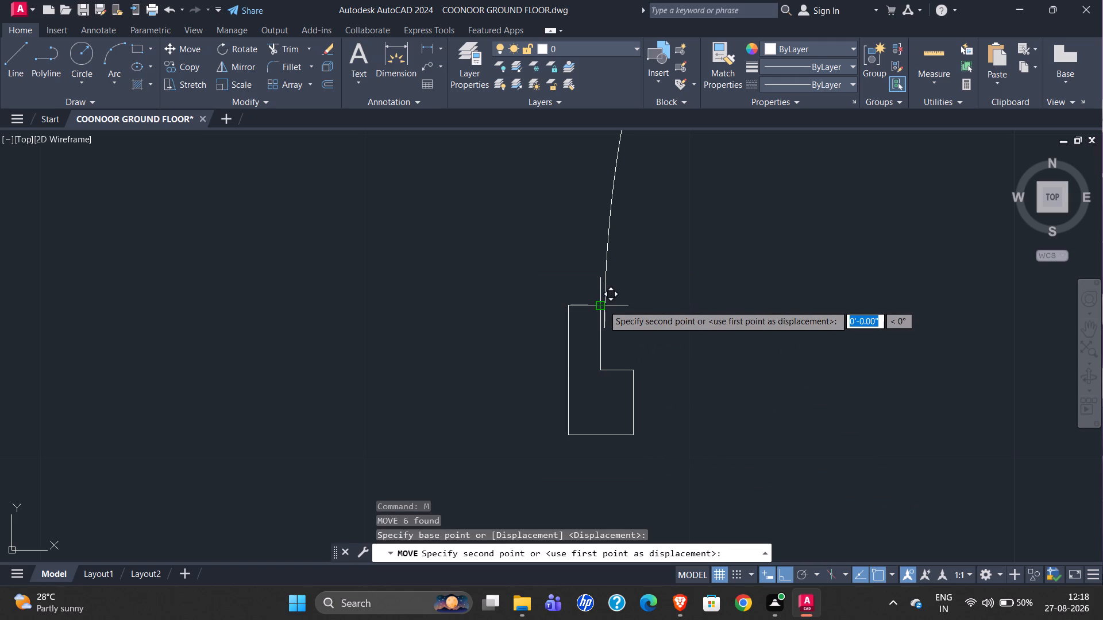
pyautogui.scroll(3, 603, 305)
pyautogui.click(603, 306)
# Copy the complete eastern door with MOCORO from its latch frame's lower west corner to the lower west corner of the dress–toilet partition end.
pyautogui.scroll(-7, 528, 300)
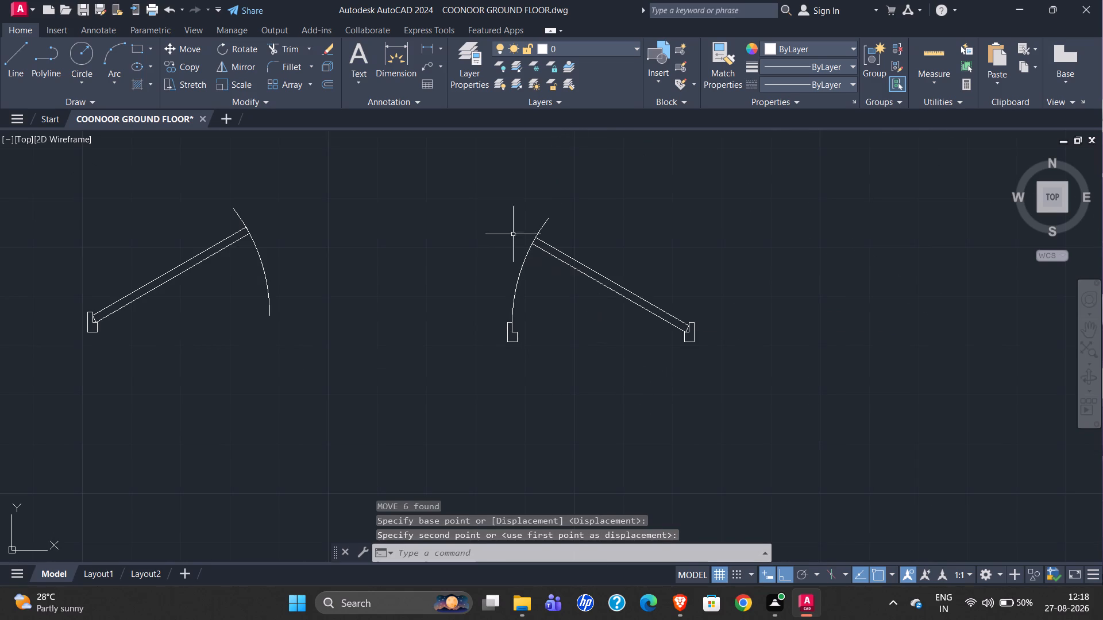
pyautogui.click(460, 202)
pyautogui.click(802, 404)
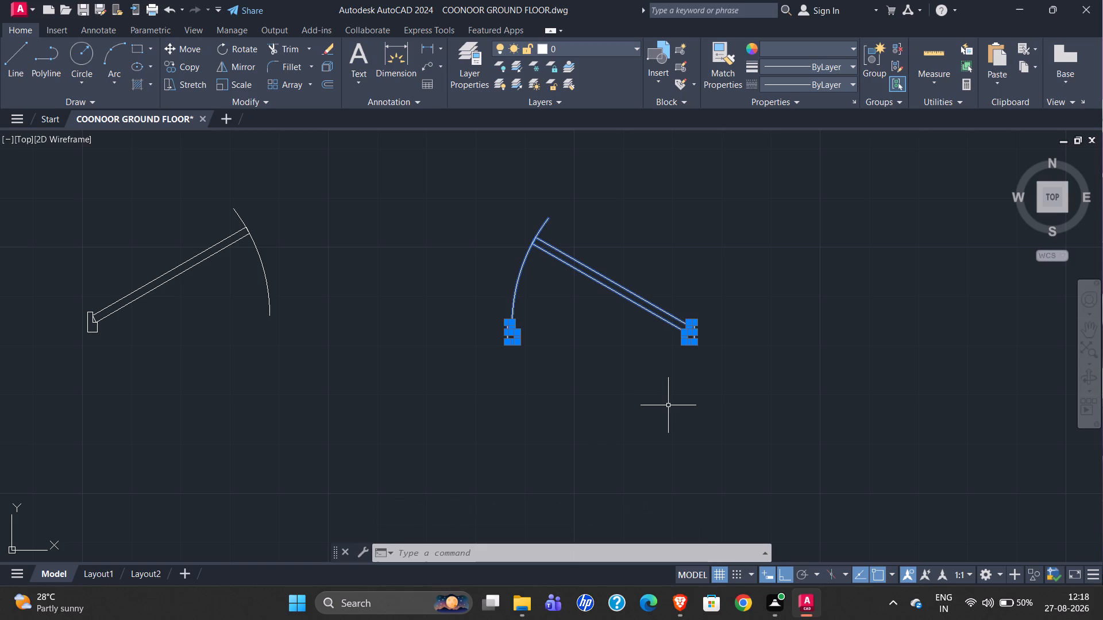
pyautogui.write('MO')
pyautogui.click(726, 468)
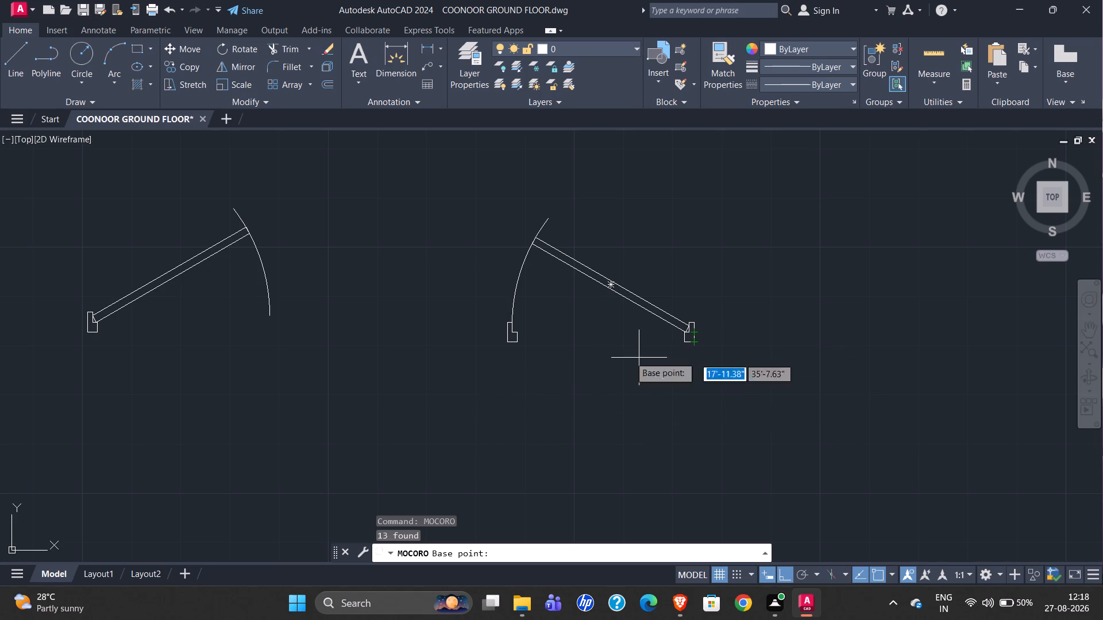
pyautogui.scroll(4, 504, 339)
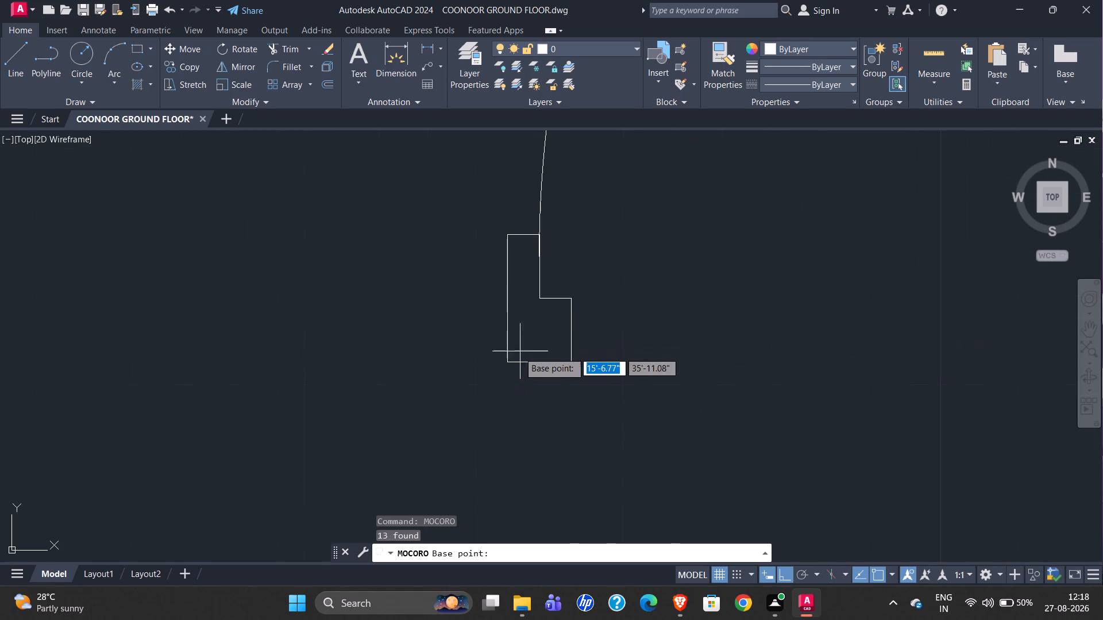
pyautogui.click(509, 356)
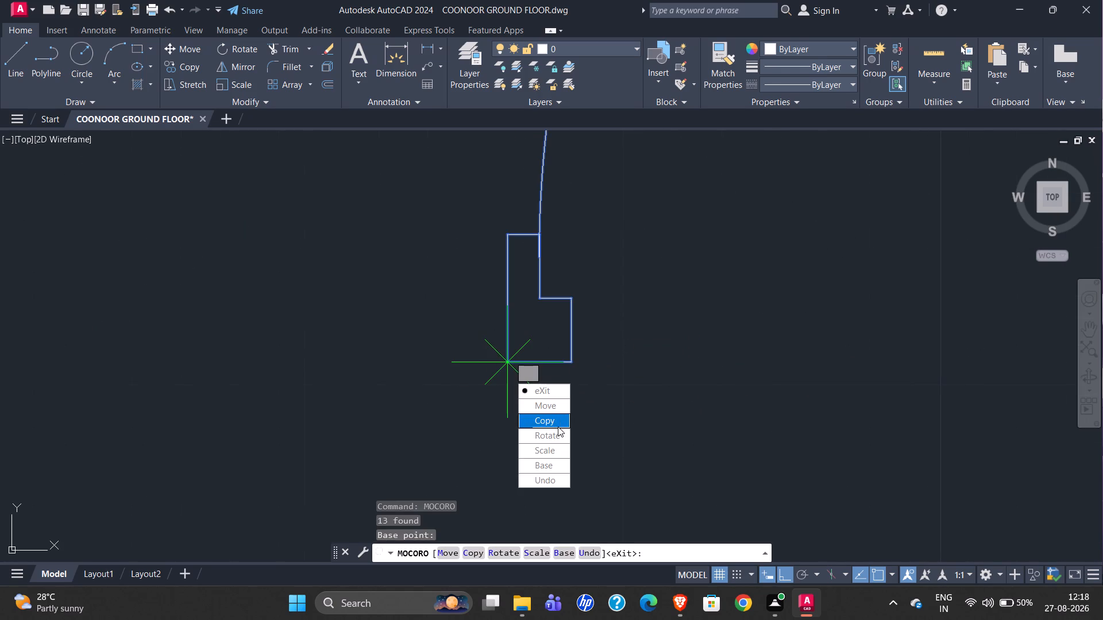
pyautogui.moveTo(558, 427); pyautogui.dragTo(509, 356)
pyautogui.scroll(-6, 535, 223)
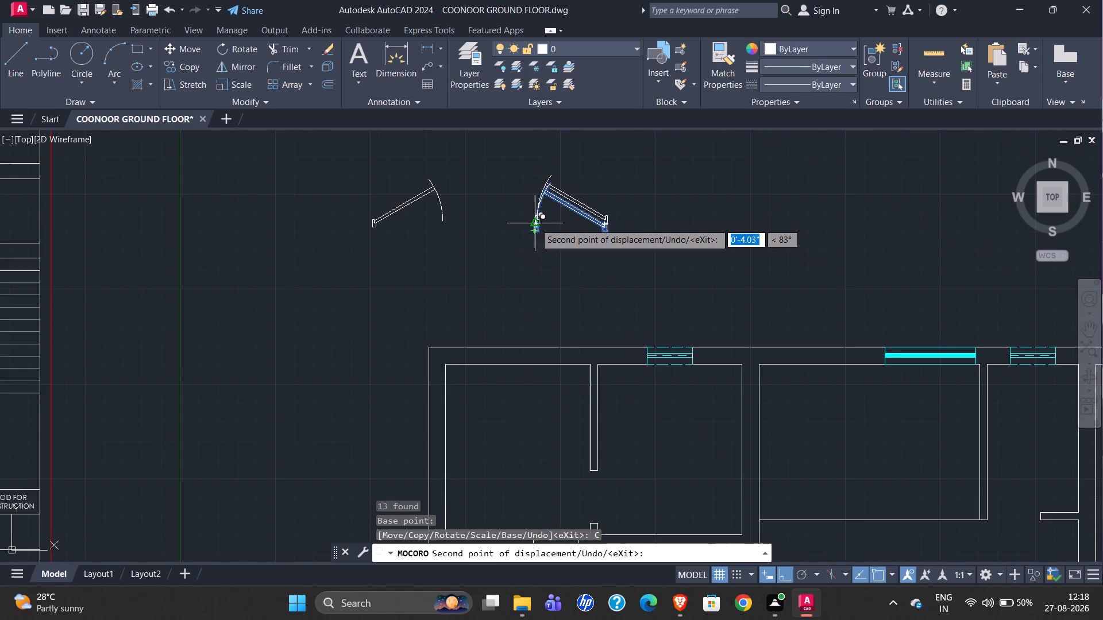
pyautogui.scroll(-3, 537, 232)
pyautogui.scroll(6, 544, 304)
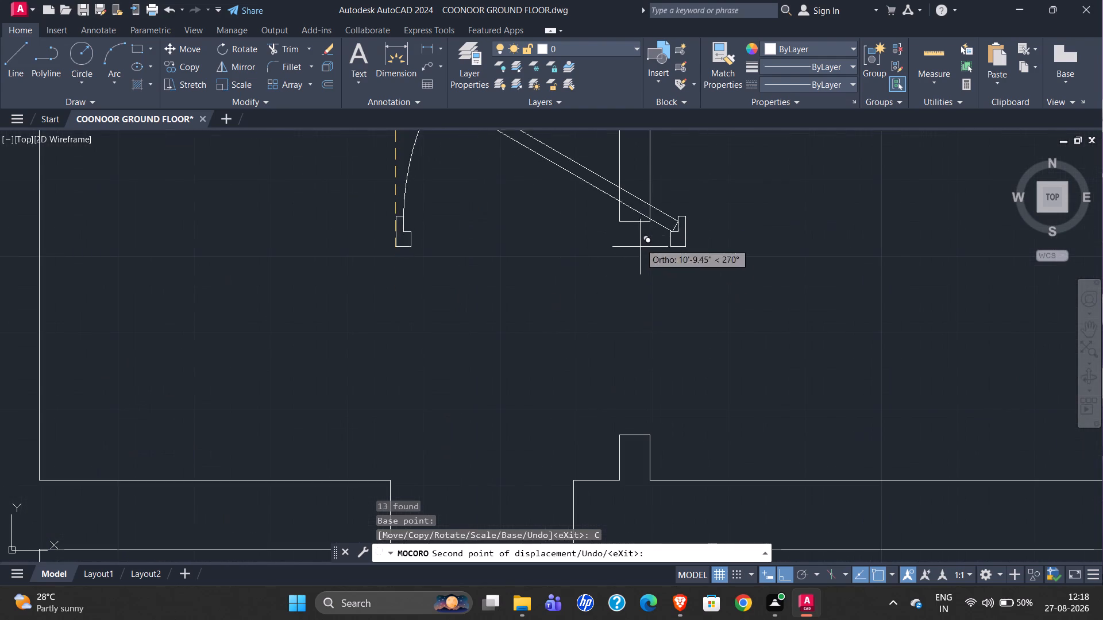
pyautogui.click(621, 217)
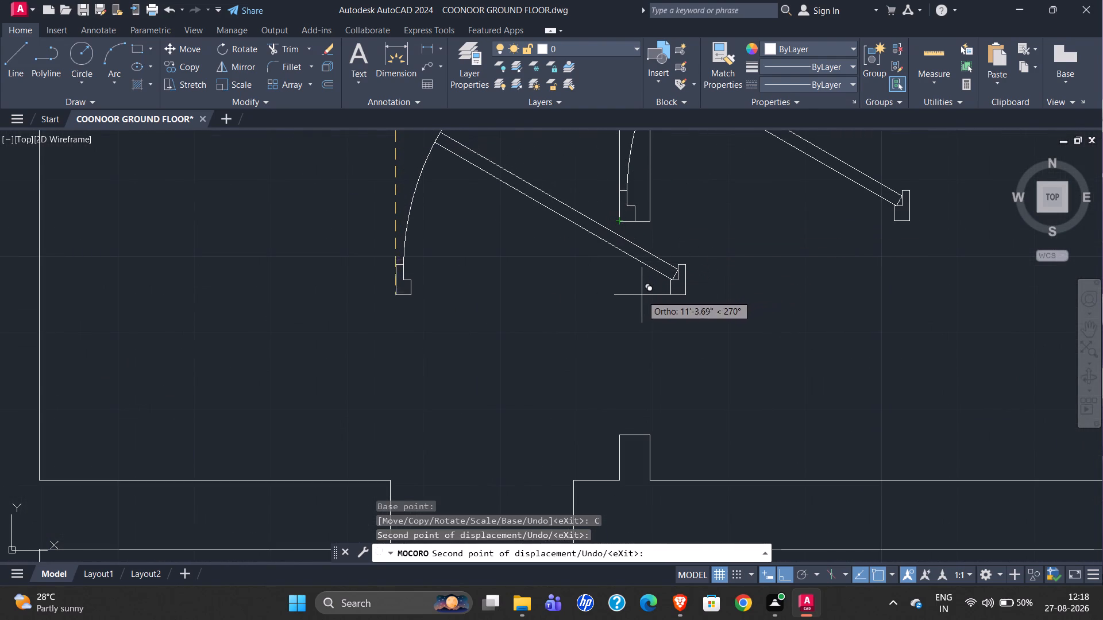
pyautogui.press('Escape')
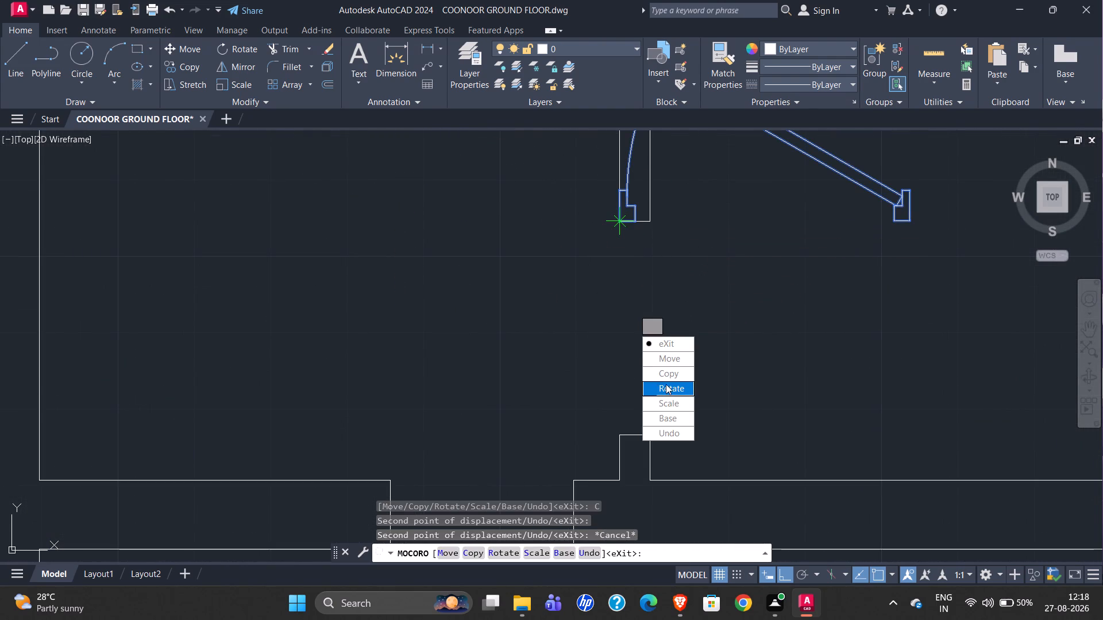
# Rotate the copied door to 270° about the partition-end corner so it spans the toilet doorway.
pyautogui.moveTo(666, 384); pyautogui.dragTo(633, 309)
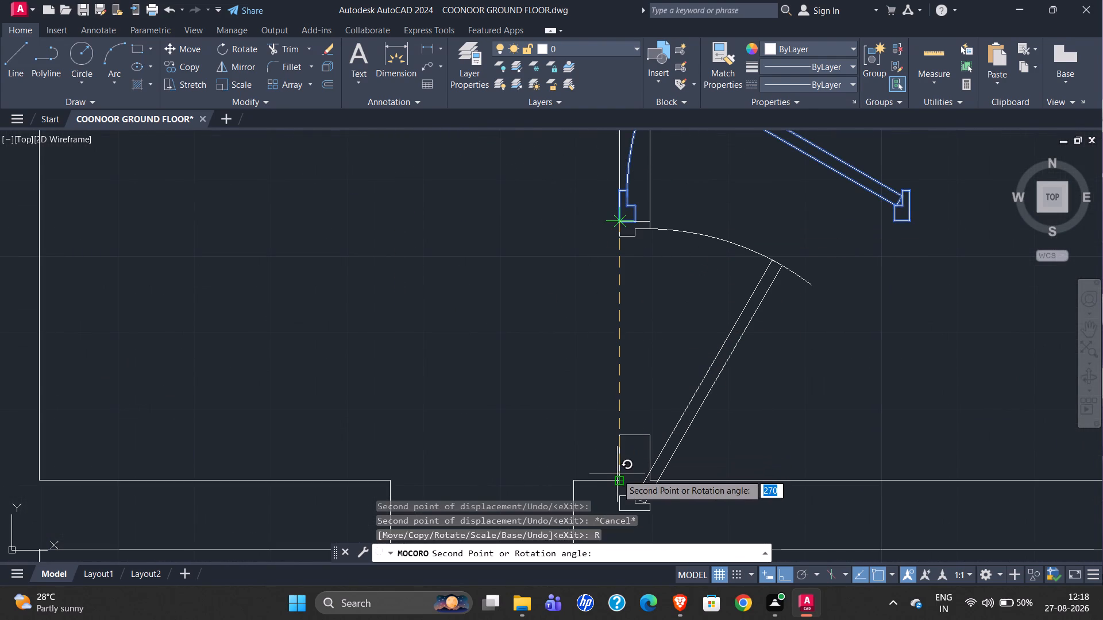
pyautogui.click(587, 411)
# Examine the toilet door and its frames in the original plan against the rotated copy, and exit MOCORO.
pyautogui.scroll(-3, 576, 314)
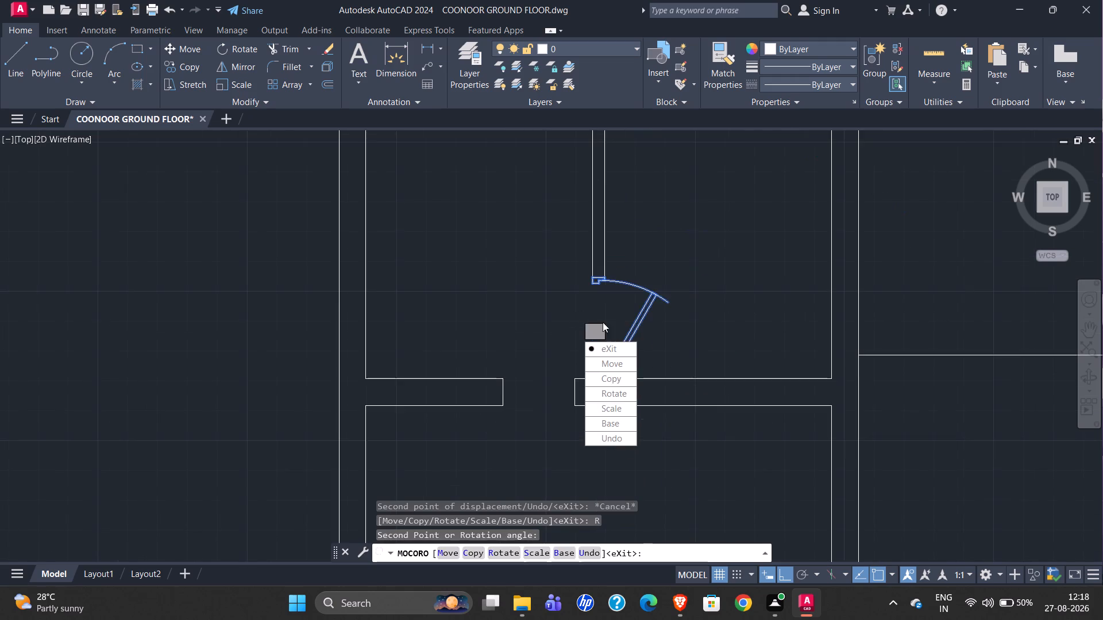
pyautogui.scroll(-3, 648, 334)
pyautogui.scroll(5, 321, 313)
pyautogui.scroll(-3, 404, 285)
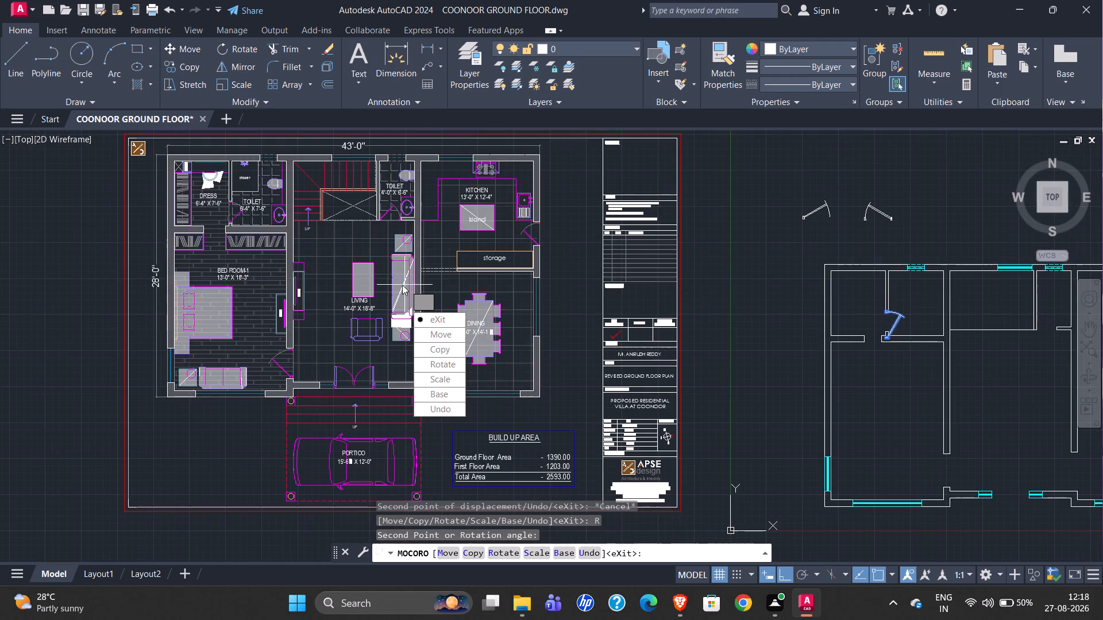
pyautogui.scroll(4, 262, 259)
pyautogui.scroll(-3, 290, 270)
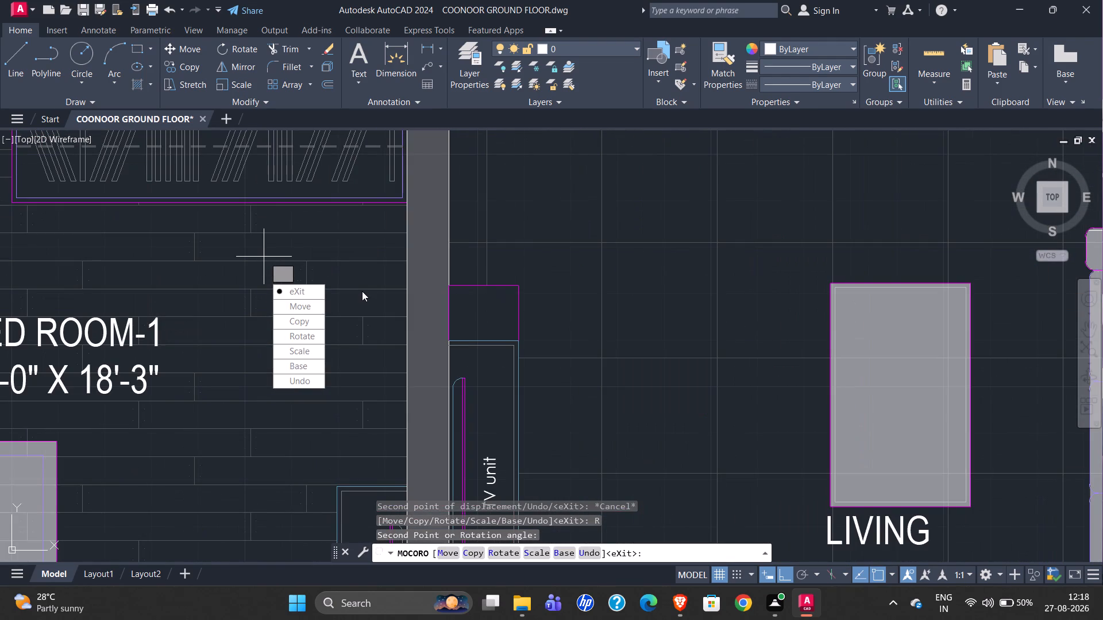
pyautogui.scroll(-3, 362, 292)
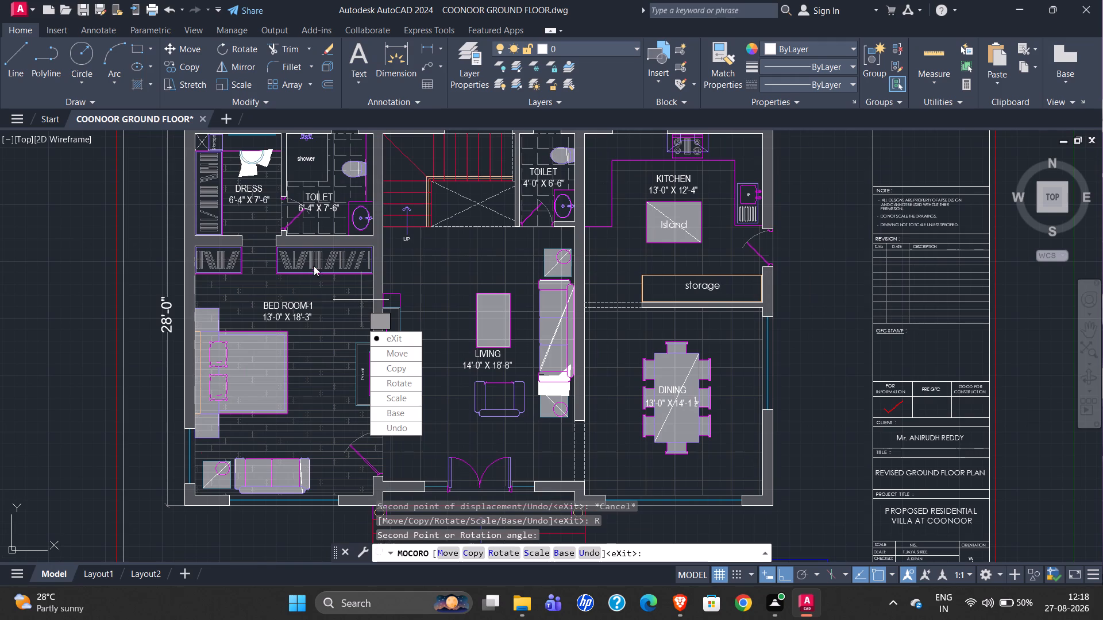
pyautogui.scroll(3, 280, 191)
pyautogui.scroll(-2, 280, 206)
pyautogui.scroll(3, 294, 204)
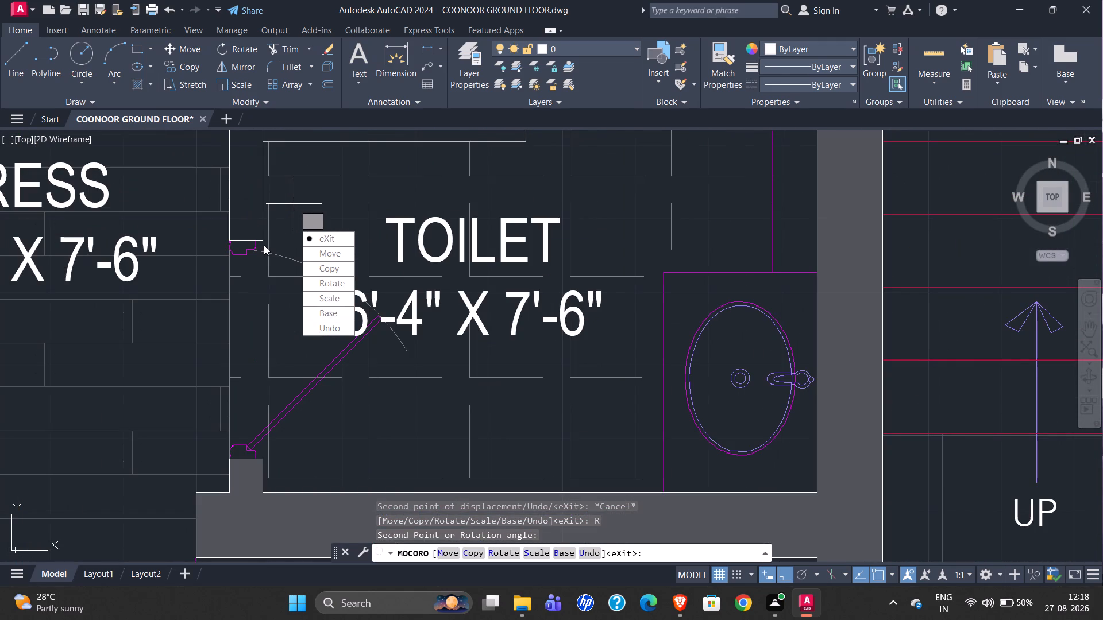
pyautogui.scroll(-7, 241, 260)
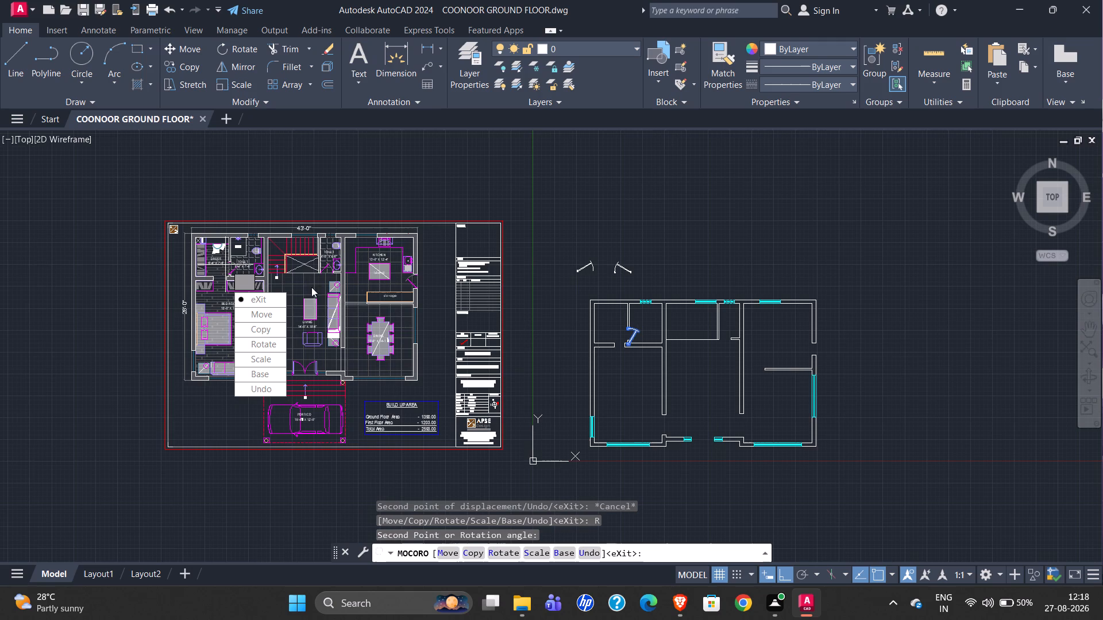
pyautogui.scroll(4, 642, 330)
pyautogui.scroll(5, 597, 385)
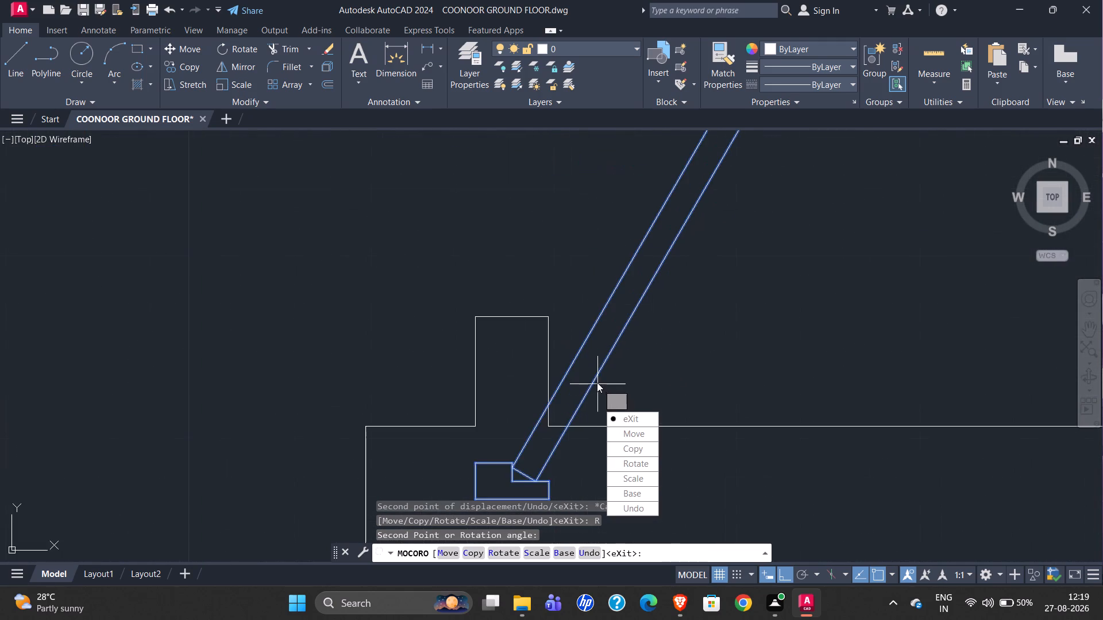
pyautogui.scroll(-3, 574, 362)
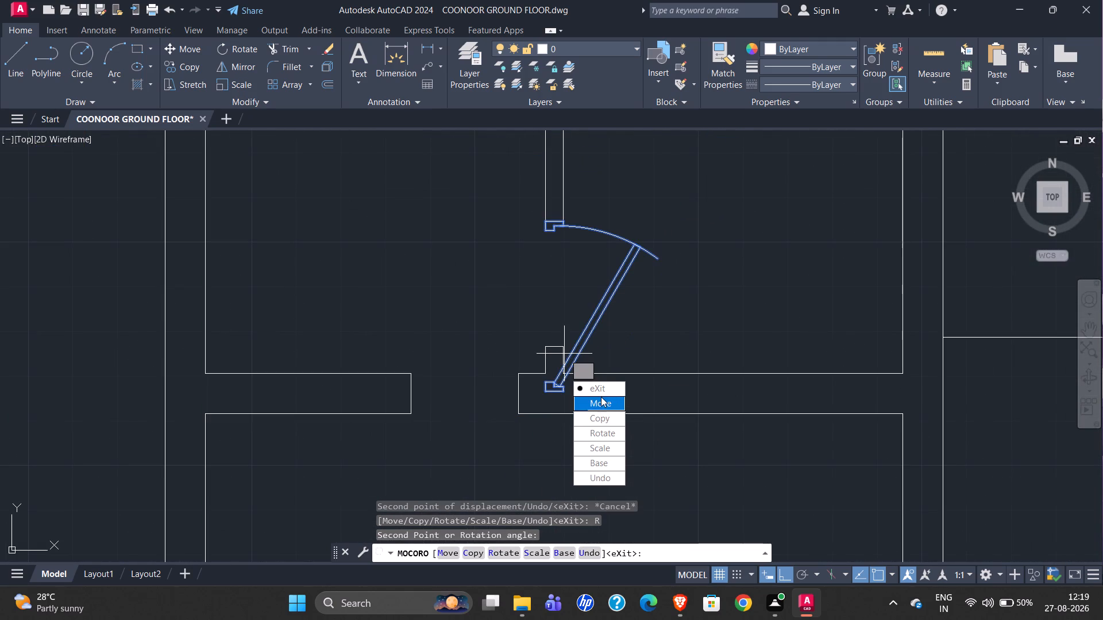
pyautogui.press('Escape')
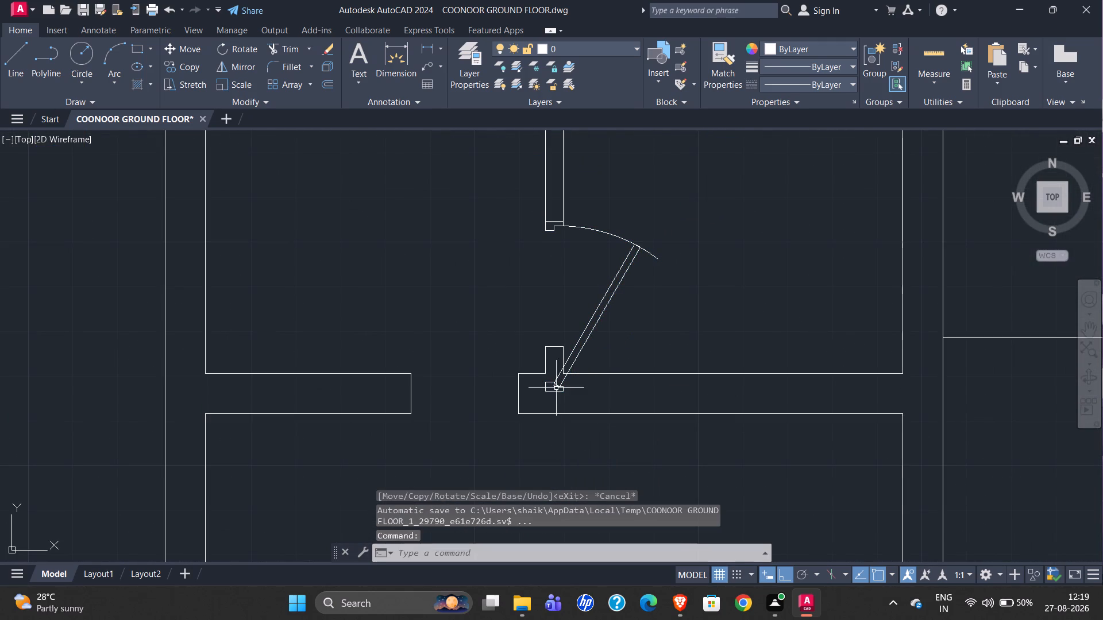
# Join the line segments of the copied toilet door's south frame profile into one polyline.
pyautogui.scroll(3, 556, 386)
pyautogui.scroll(-2, 503, 408)
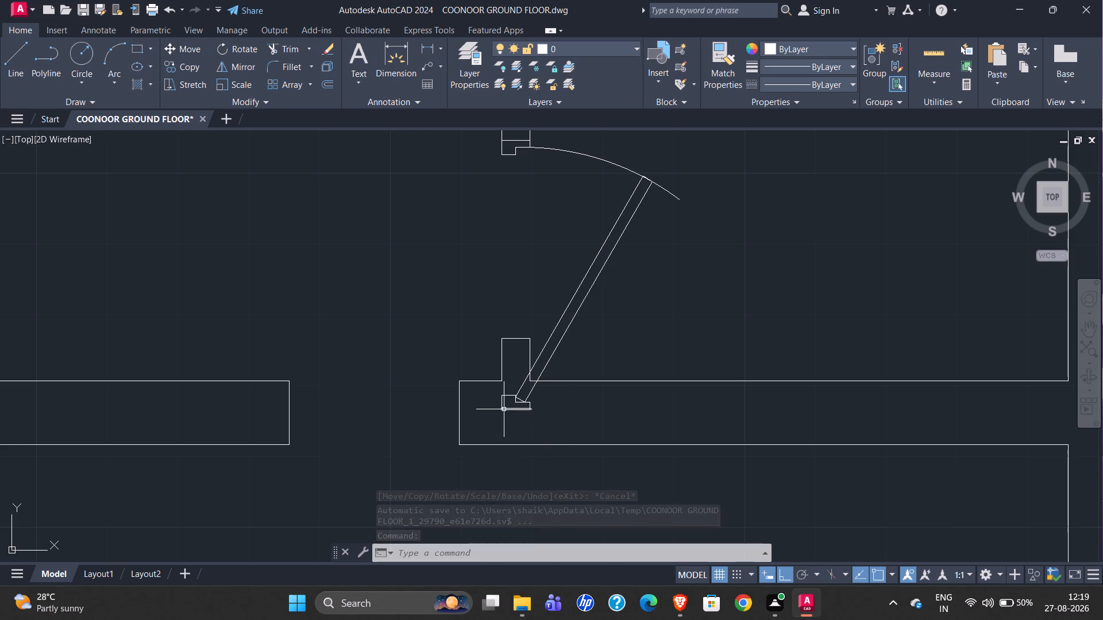
pyautogui.click(499, 389)
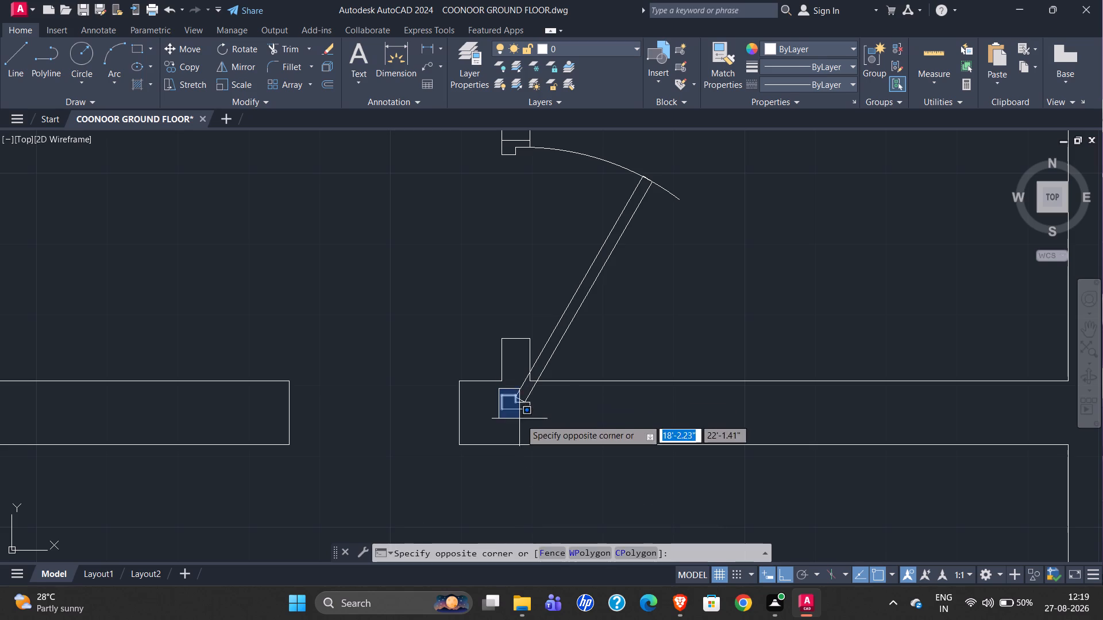
pyautogui.click(541, 428)
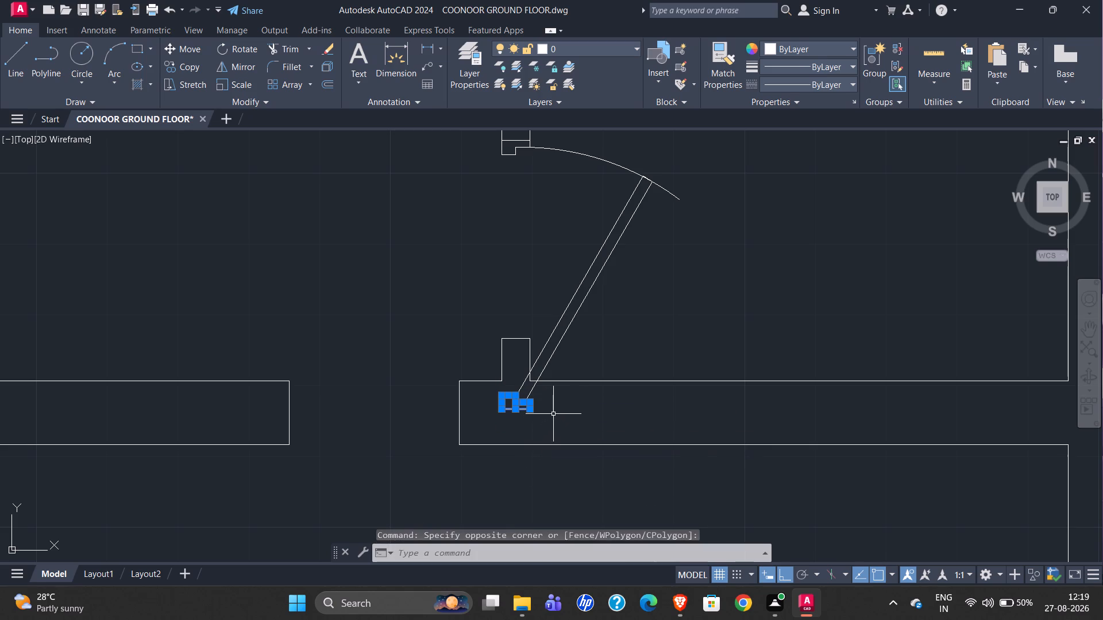
pyautogui.press('j')
pyautogui.press('Return')
# Join the segments of the toilet door's north frame profile into one polyline, then check both joined frames by selecting them.
pyautogui.scroll(-1, 447, 295)
pyautogui.scroll(1, 481, 180)
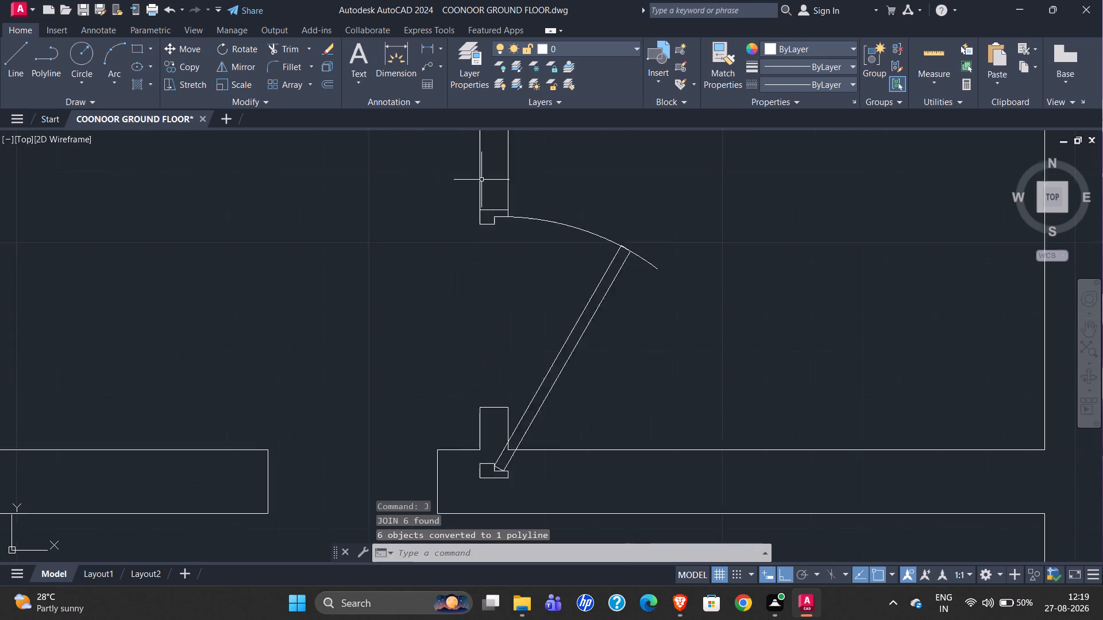
pyautogui.scroll(2, 481, 179)
pyautogui.click(455, 257)
pyautogui.click(560, 312)
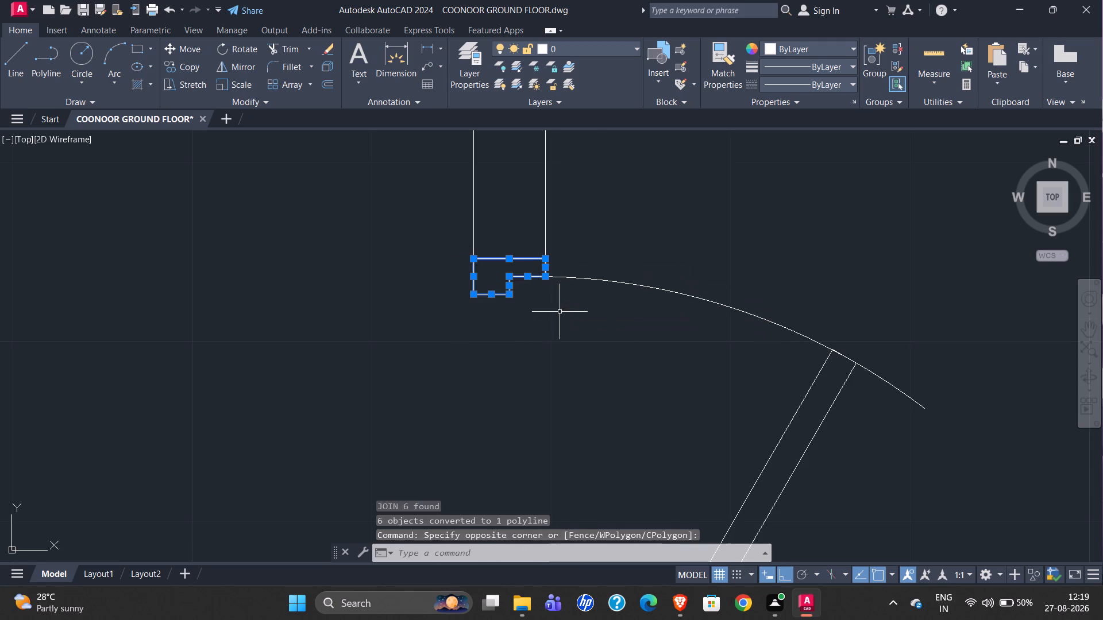
pyautogui.press('j')
pyautogui.press('Return')
pyautogui.click(513, 276)
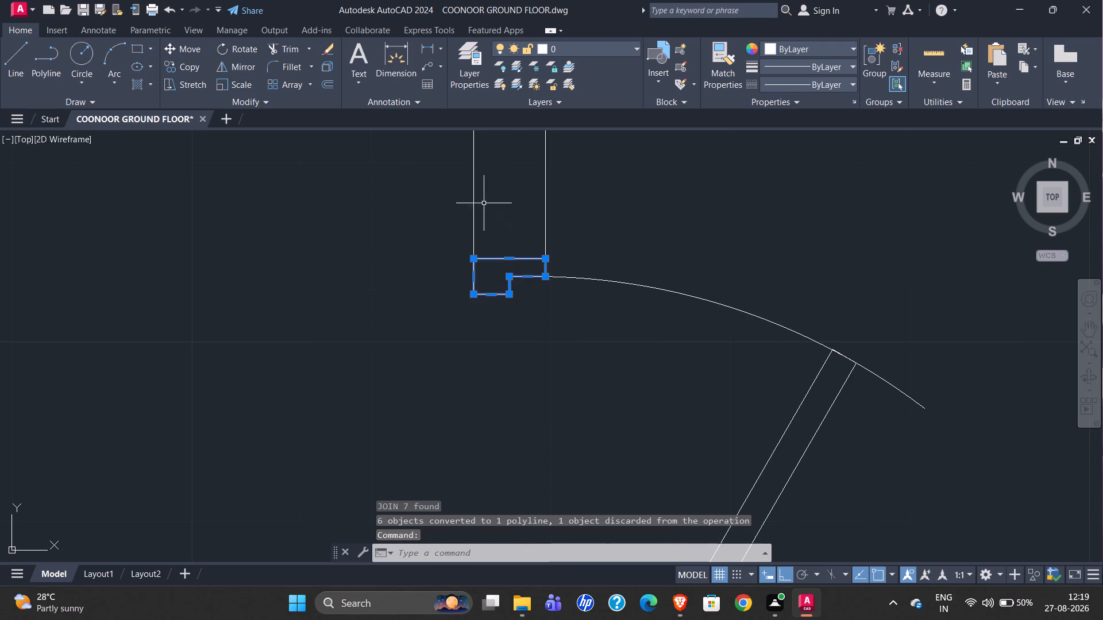
pyautogui.scroll(-2, 481, 203)
pyautogui.scroll(2, 501, 509)
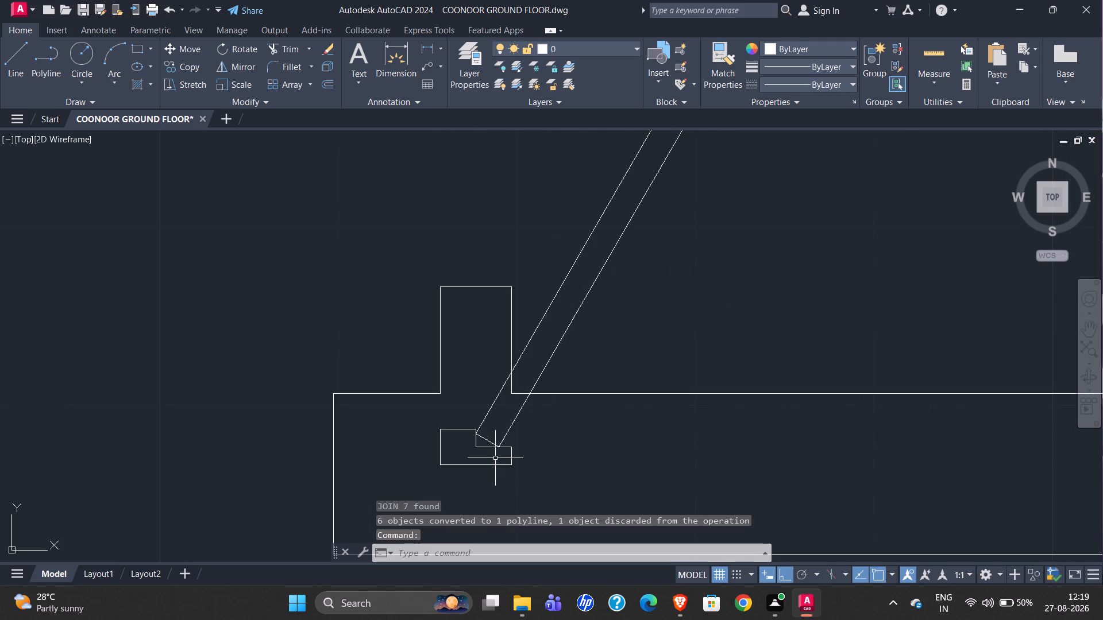
pyautogui.click(495, 466)
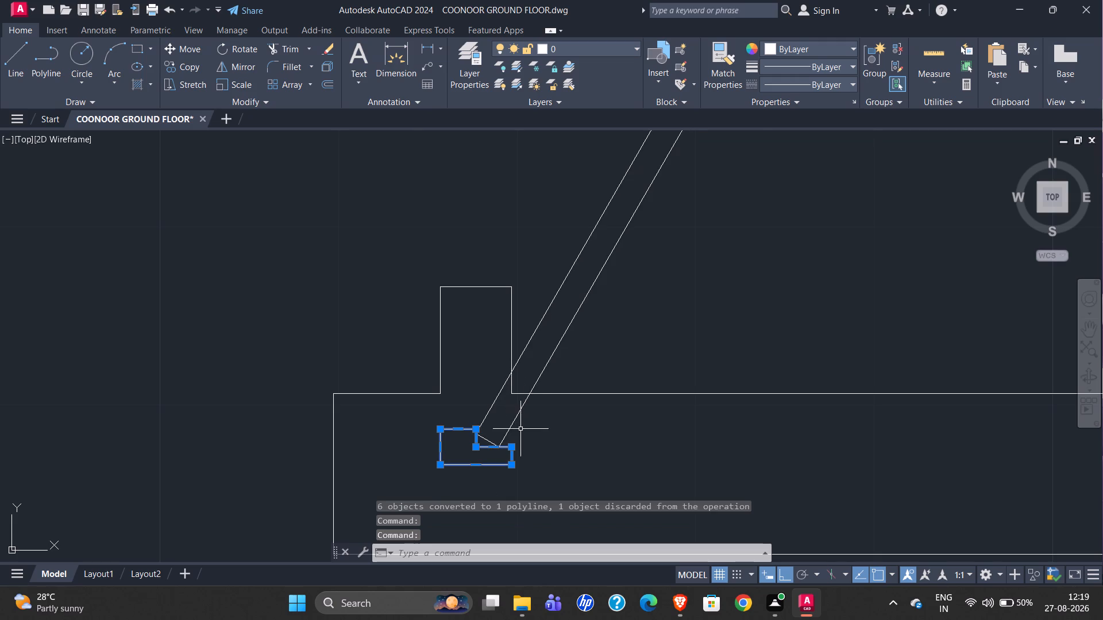
pyautogui.scroll(-2, 460, 459)
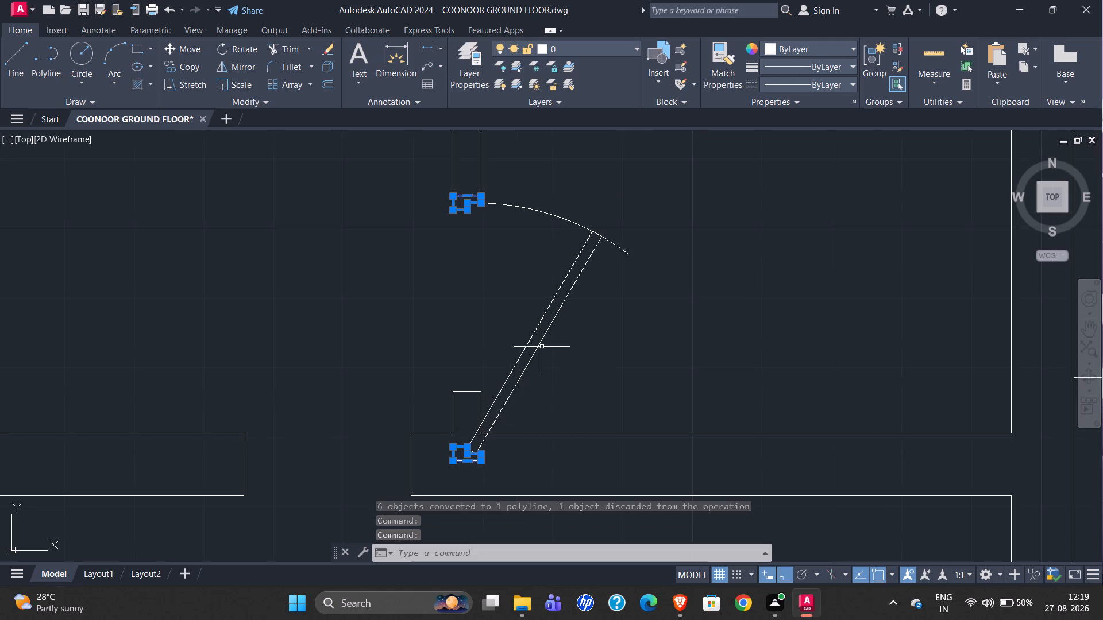
pyautogui.press('Escape')
# Scale the toilet door and both frames by reference from the north frame's upper west corner, using the doorway height as reference and a new length of about 1'-8.7".
pyautogui.click(547, 309)
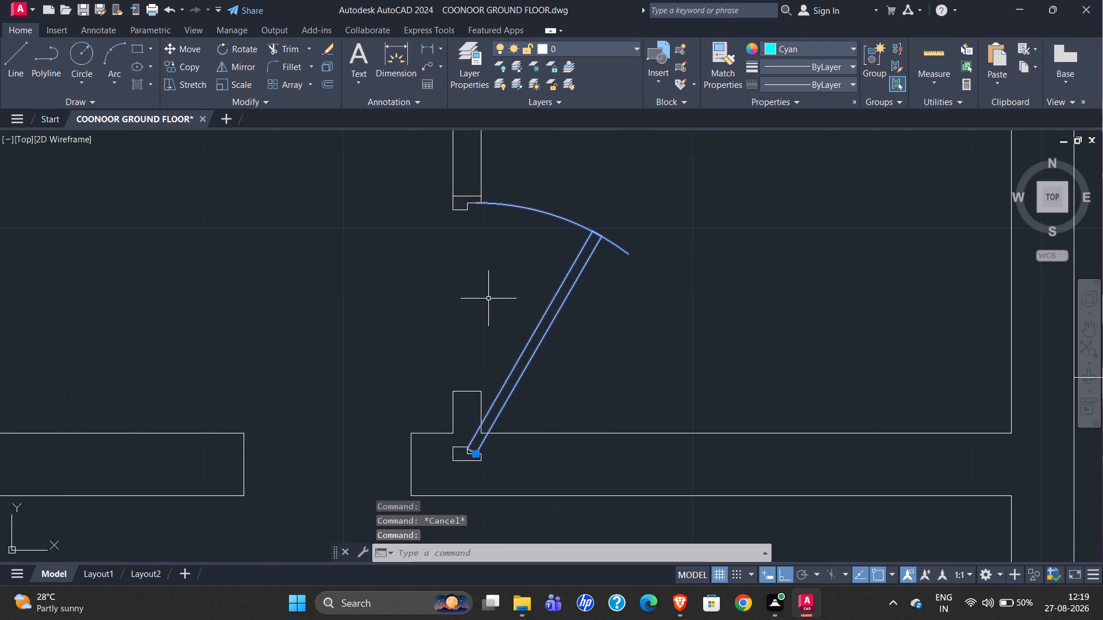
pyautogui.click(463, 462)
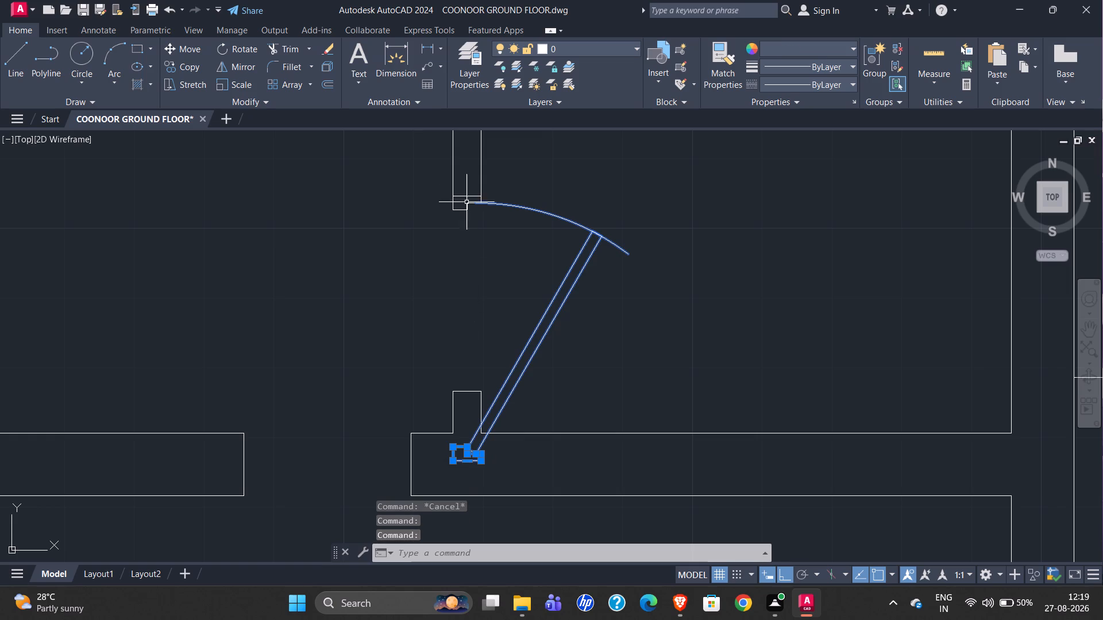
pyautogui.click(456, 209)
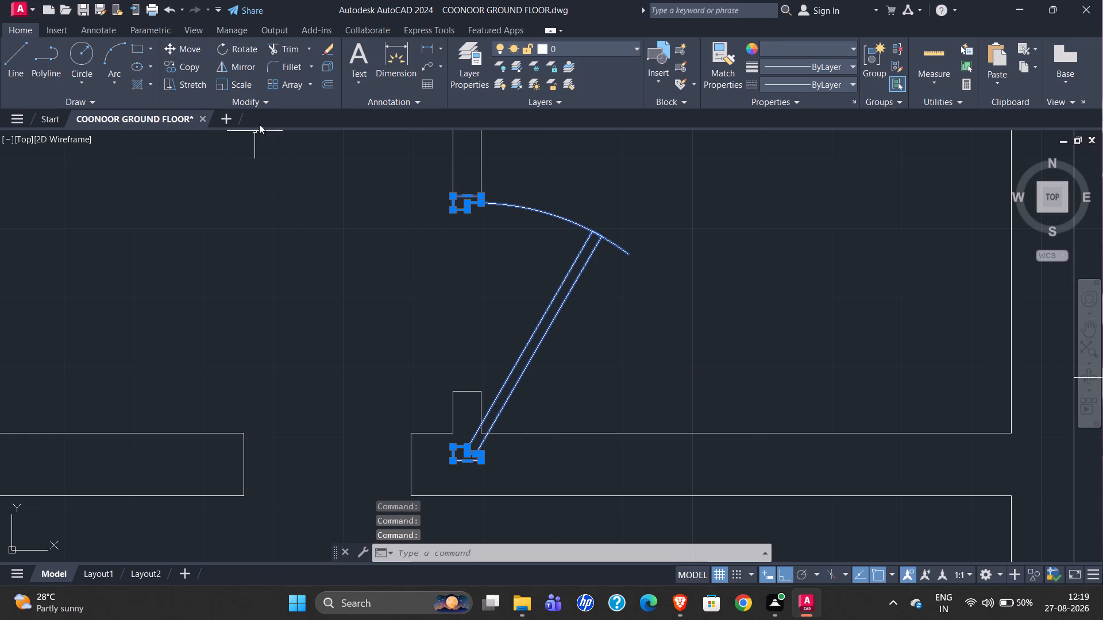
pyautogui.click(244, 86)
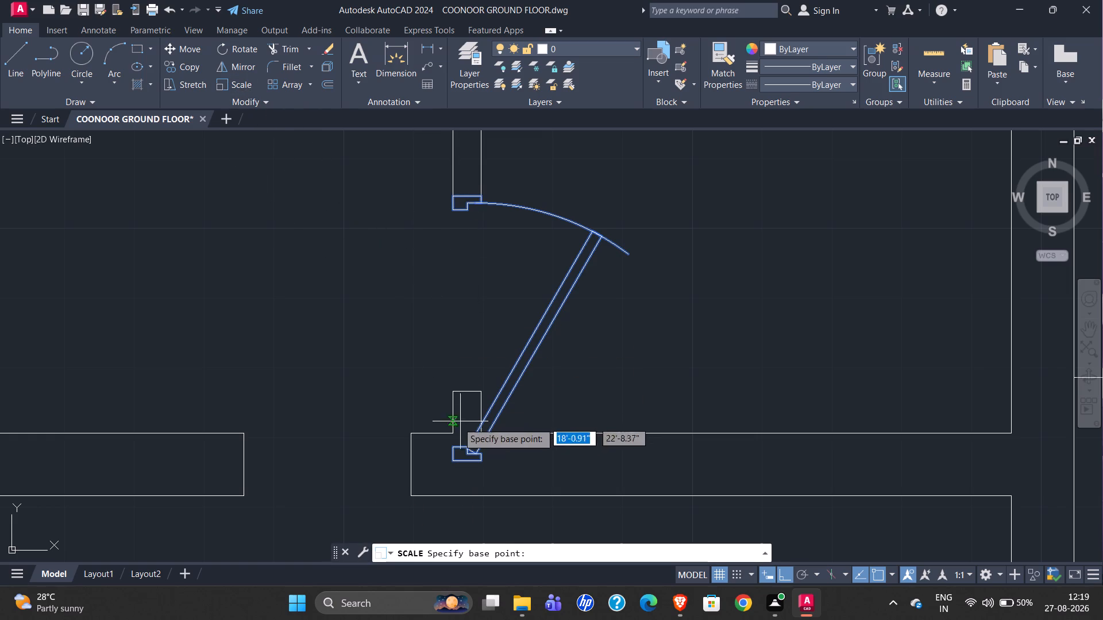
pyautogui.click(453, 195)
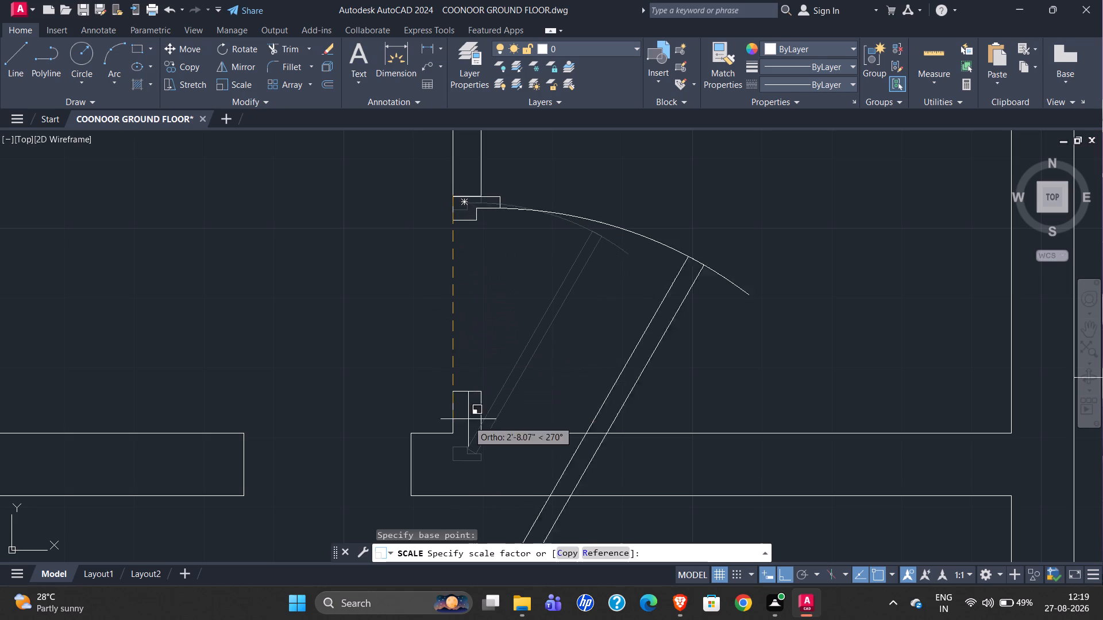
pyautogui.click(615, 553)
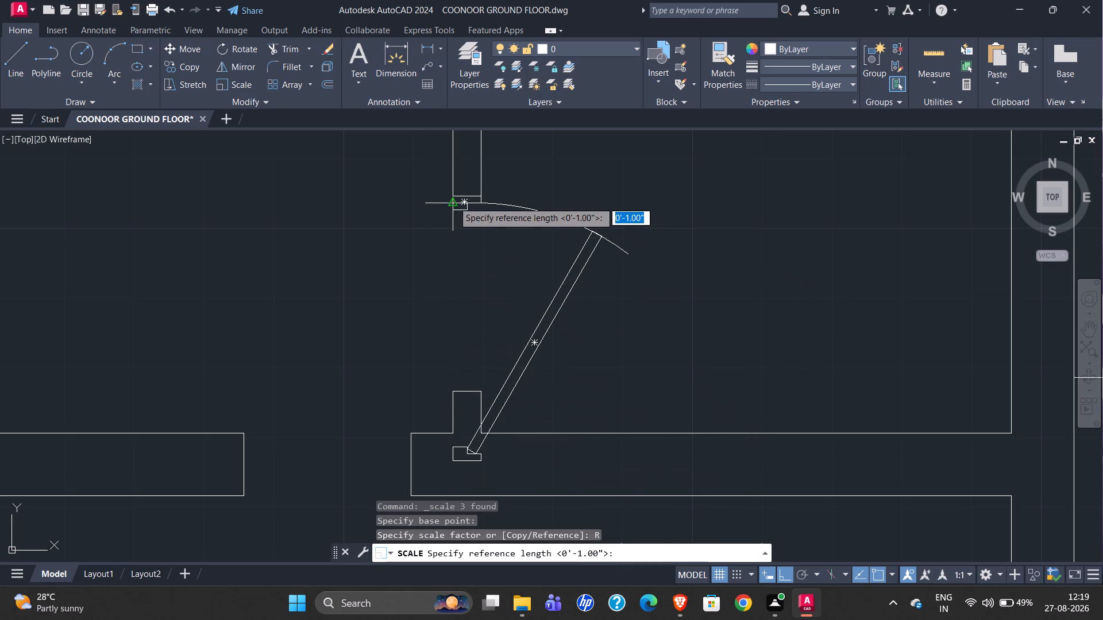
pyautogui.click(454, 193)
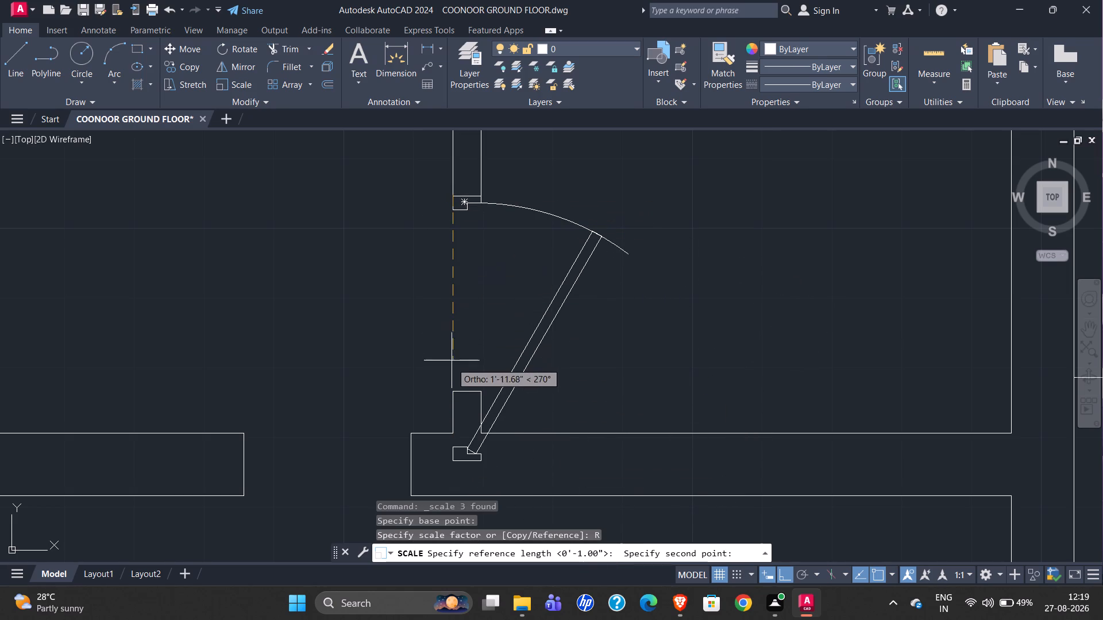
pyautogui.click(454, 394)
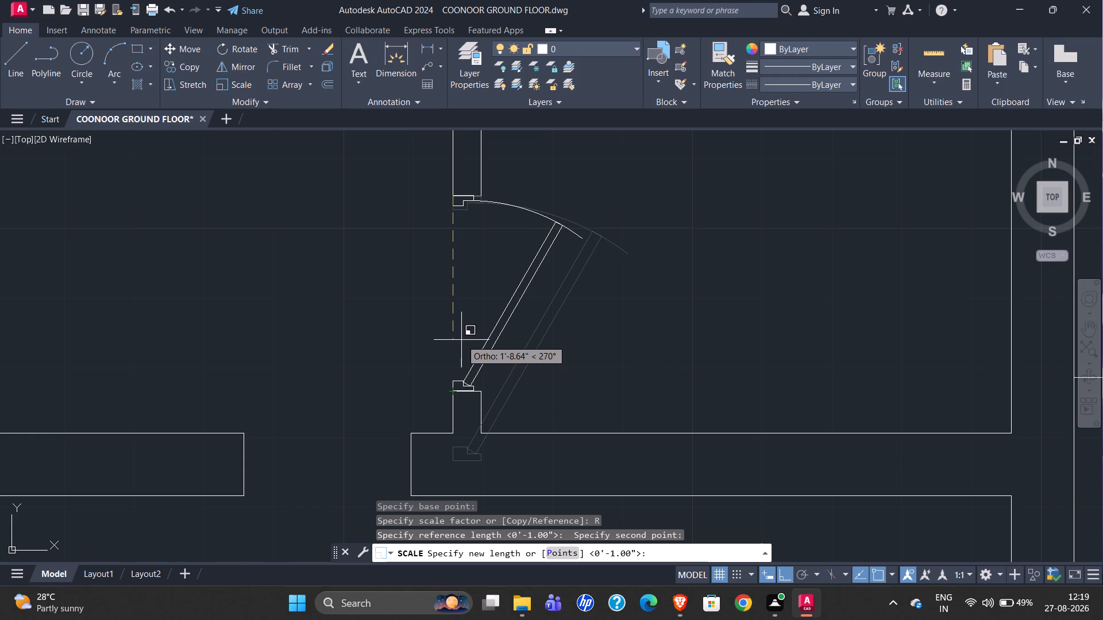
pyautogui.click(461, 340)
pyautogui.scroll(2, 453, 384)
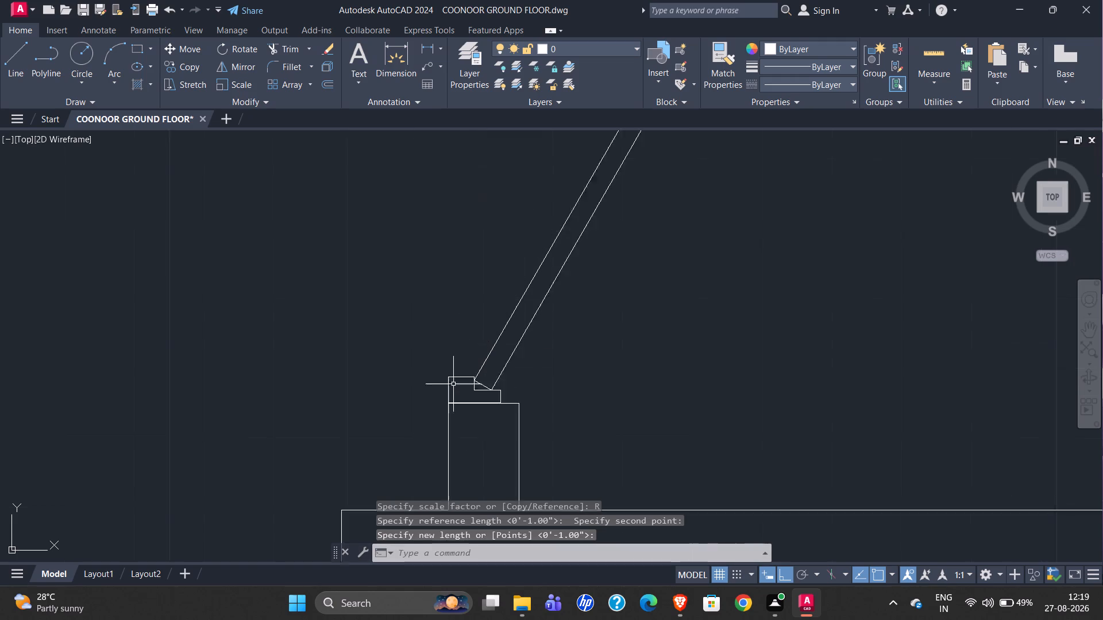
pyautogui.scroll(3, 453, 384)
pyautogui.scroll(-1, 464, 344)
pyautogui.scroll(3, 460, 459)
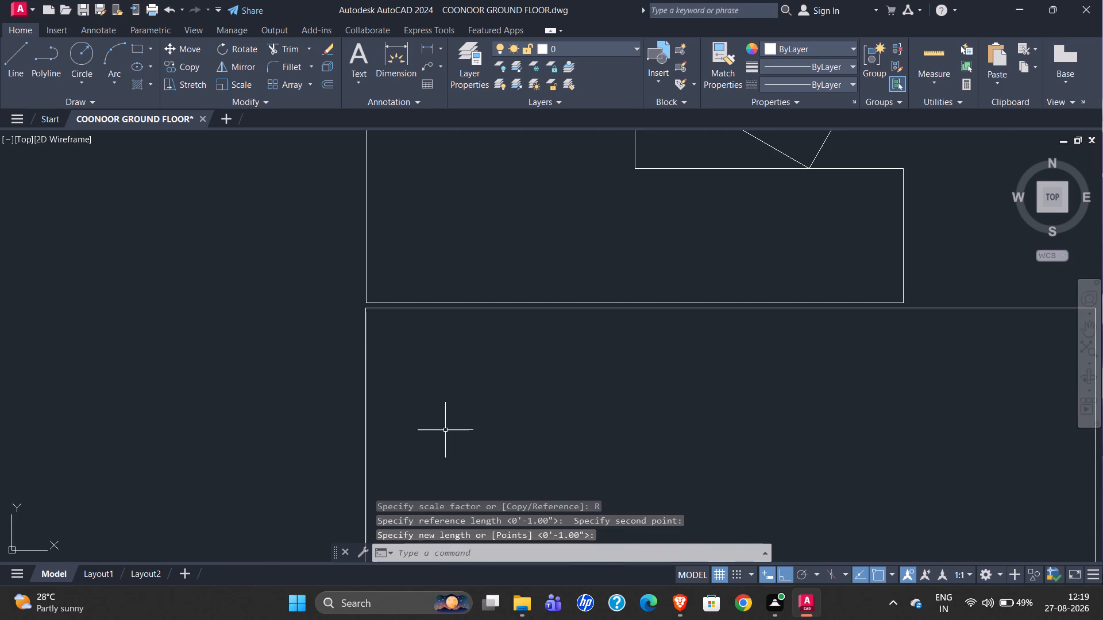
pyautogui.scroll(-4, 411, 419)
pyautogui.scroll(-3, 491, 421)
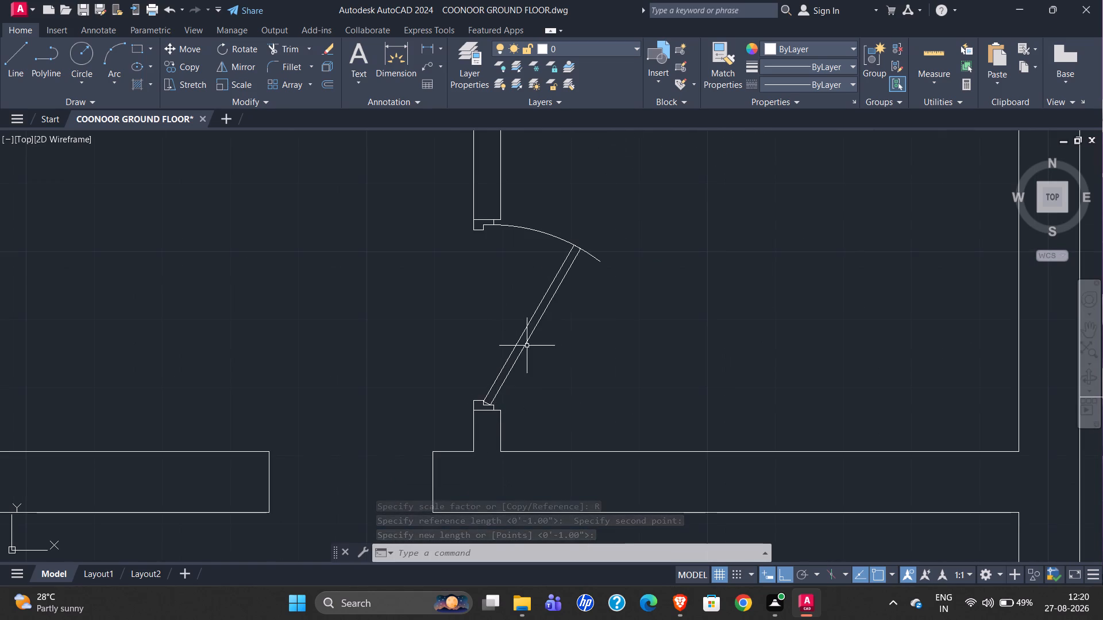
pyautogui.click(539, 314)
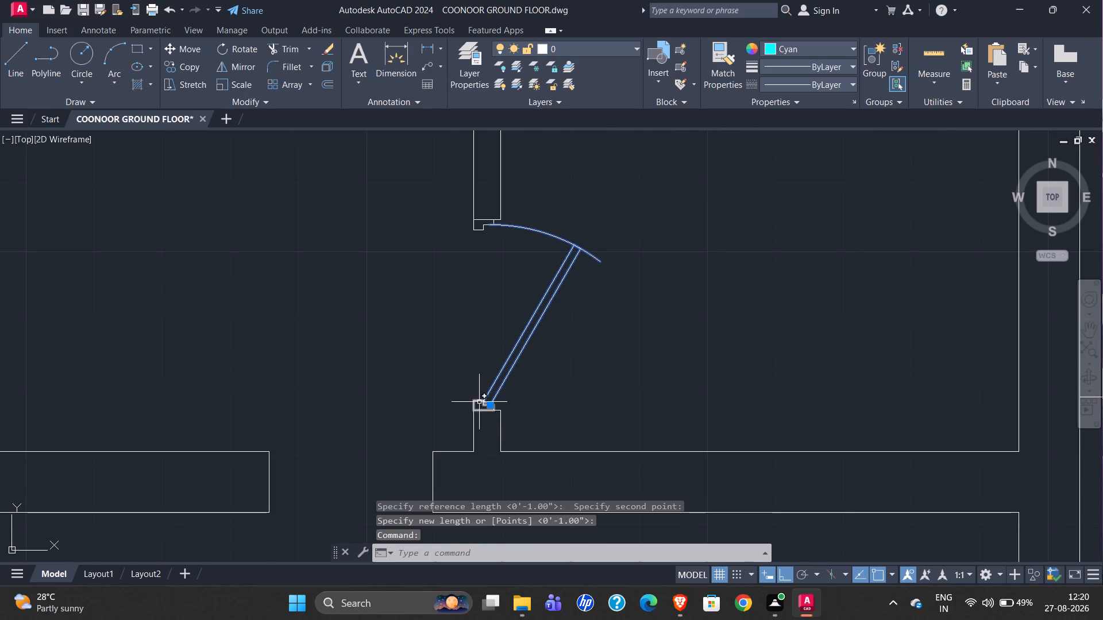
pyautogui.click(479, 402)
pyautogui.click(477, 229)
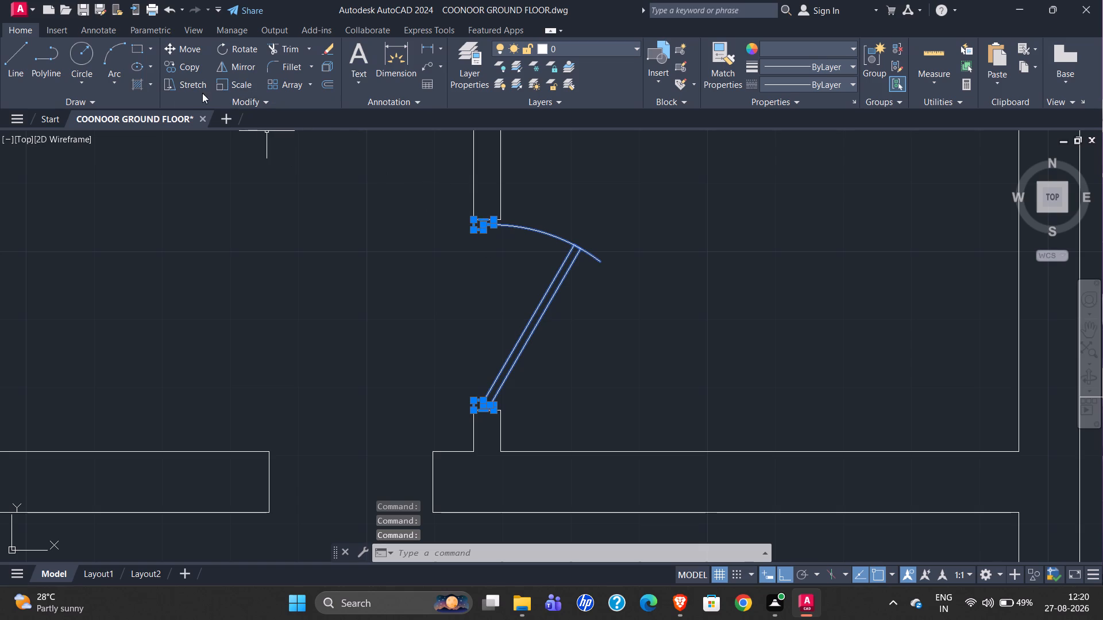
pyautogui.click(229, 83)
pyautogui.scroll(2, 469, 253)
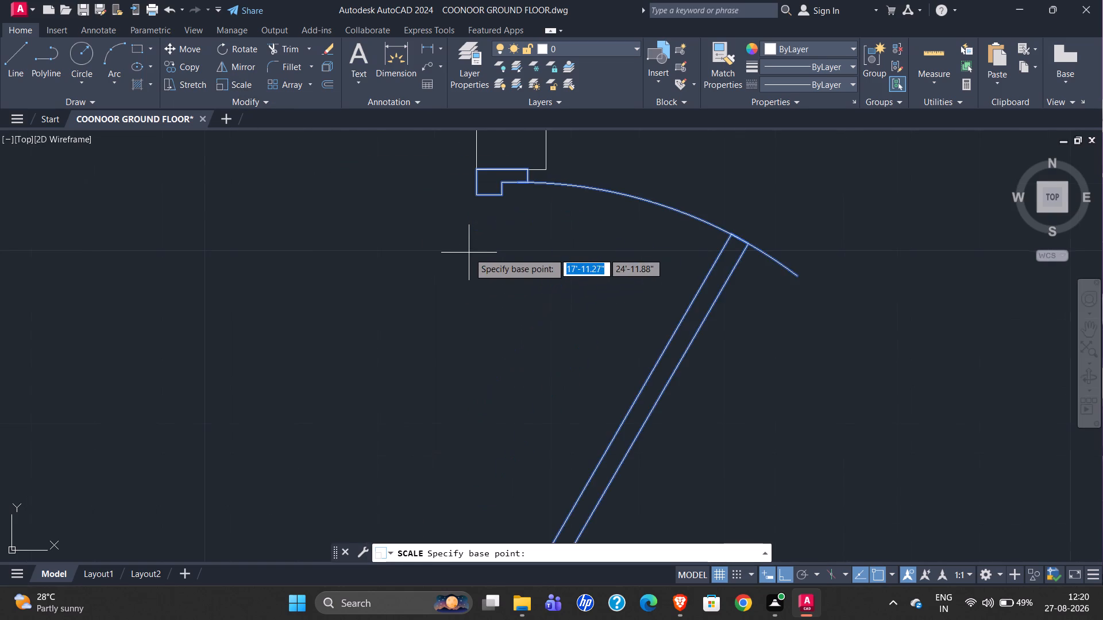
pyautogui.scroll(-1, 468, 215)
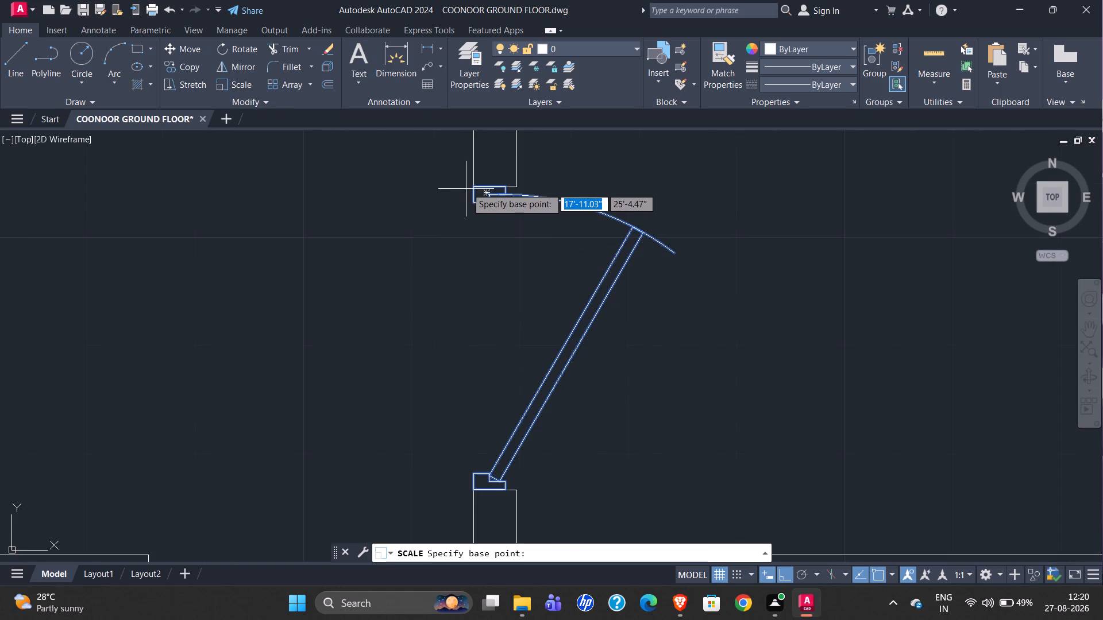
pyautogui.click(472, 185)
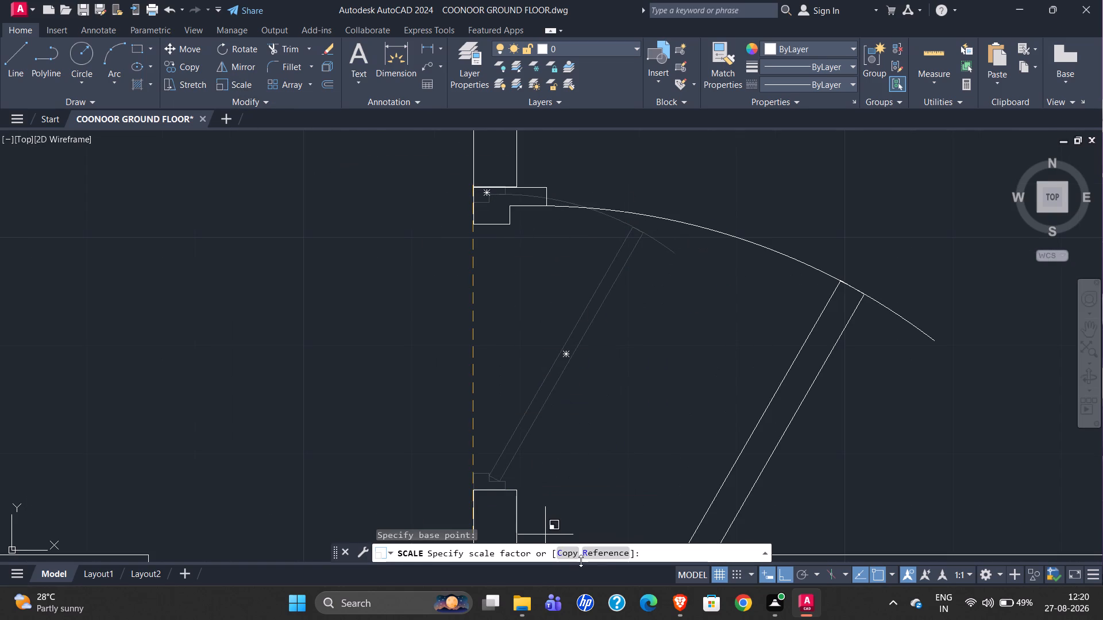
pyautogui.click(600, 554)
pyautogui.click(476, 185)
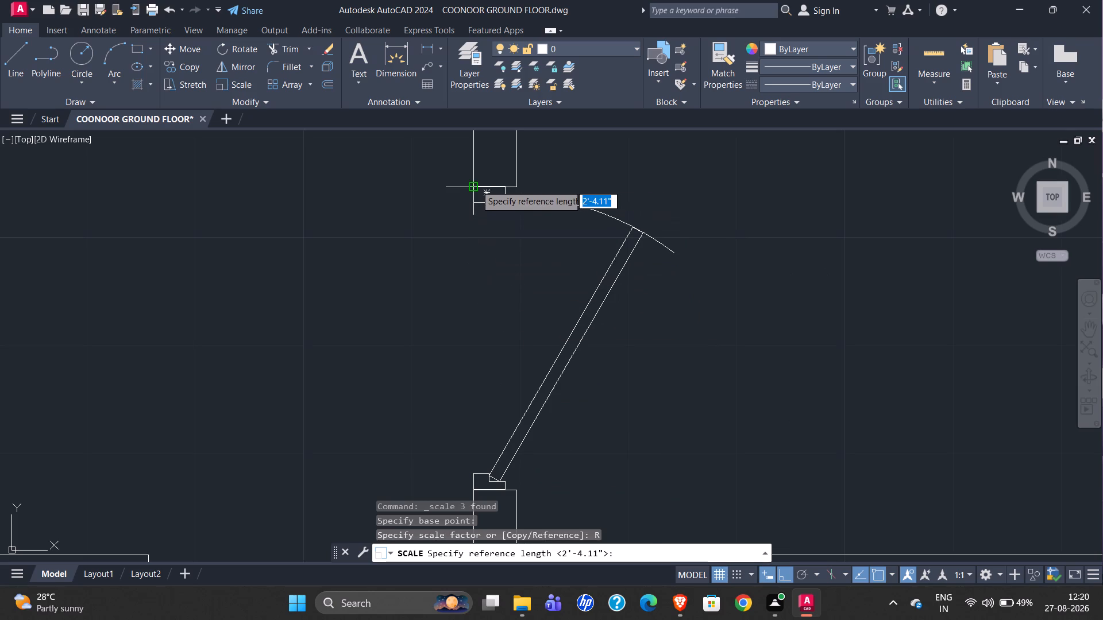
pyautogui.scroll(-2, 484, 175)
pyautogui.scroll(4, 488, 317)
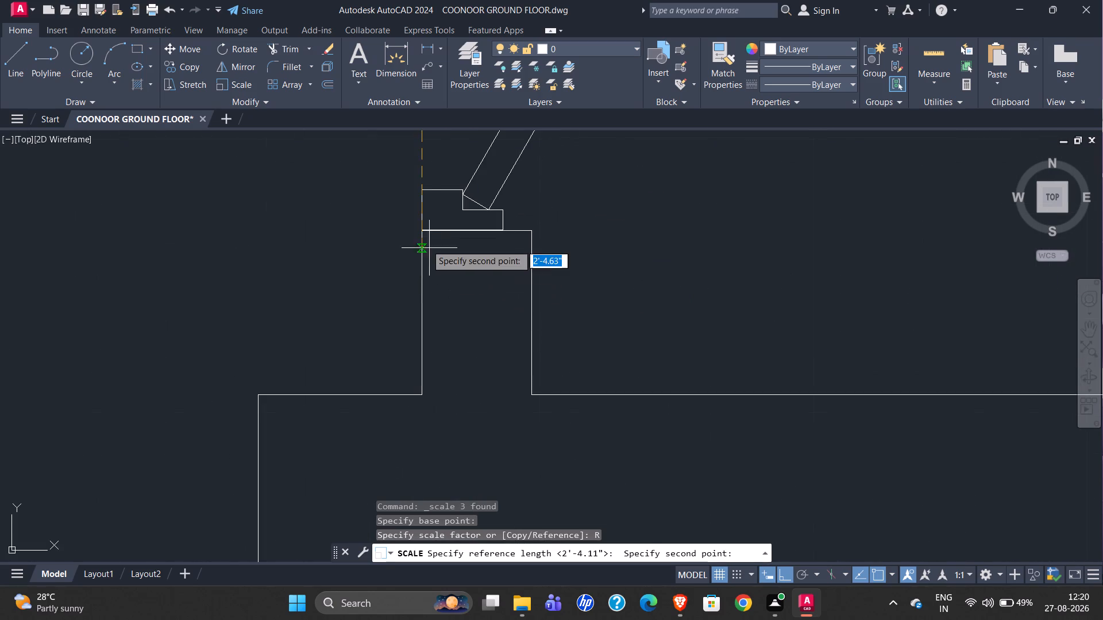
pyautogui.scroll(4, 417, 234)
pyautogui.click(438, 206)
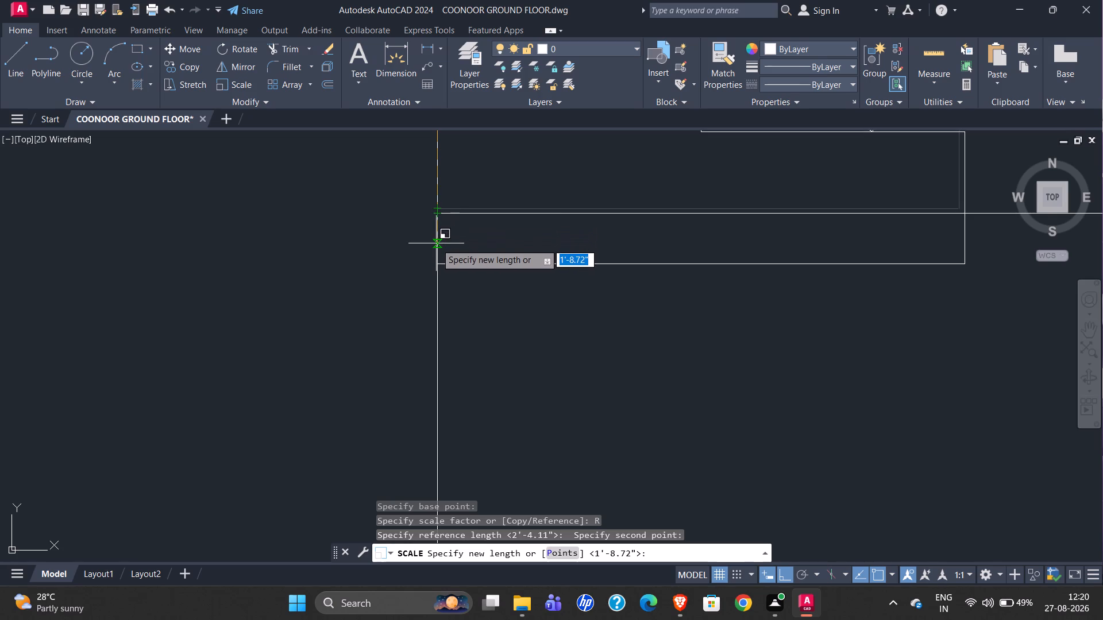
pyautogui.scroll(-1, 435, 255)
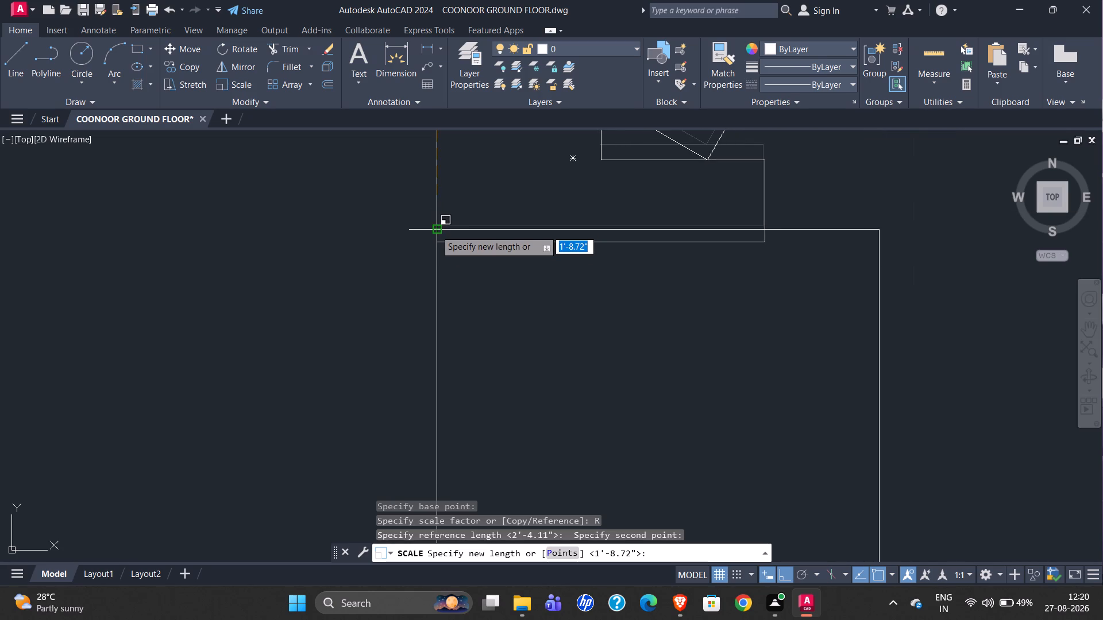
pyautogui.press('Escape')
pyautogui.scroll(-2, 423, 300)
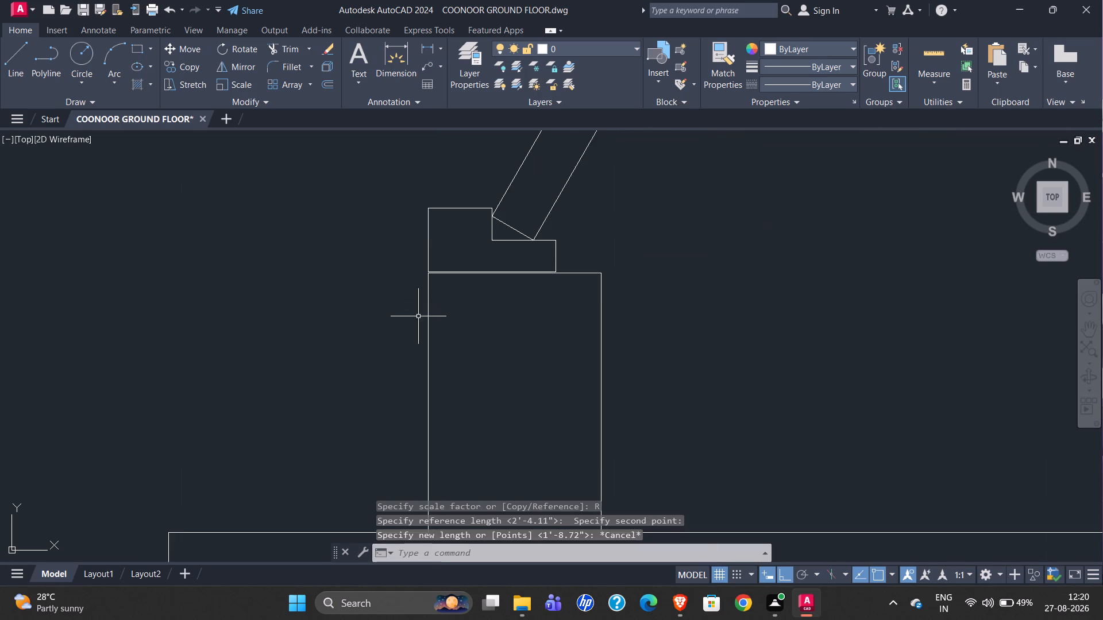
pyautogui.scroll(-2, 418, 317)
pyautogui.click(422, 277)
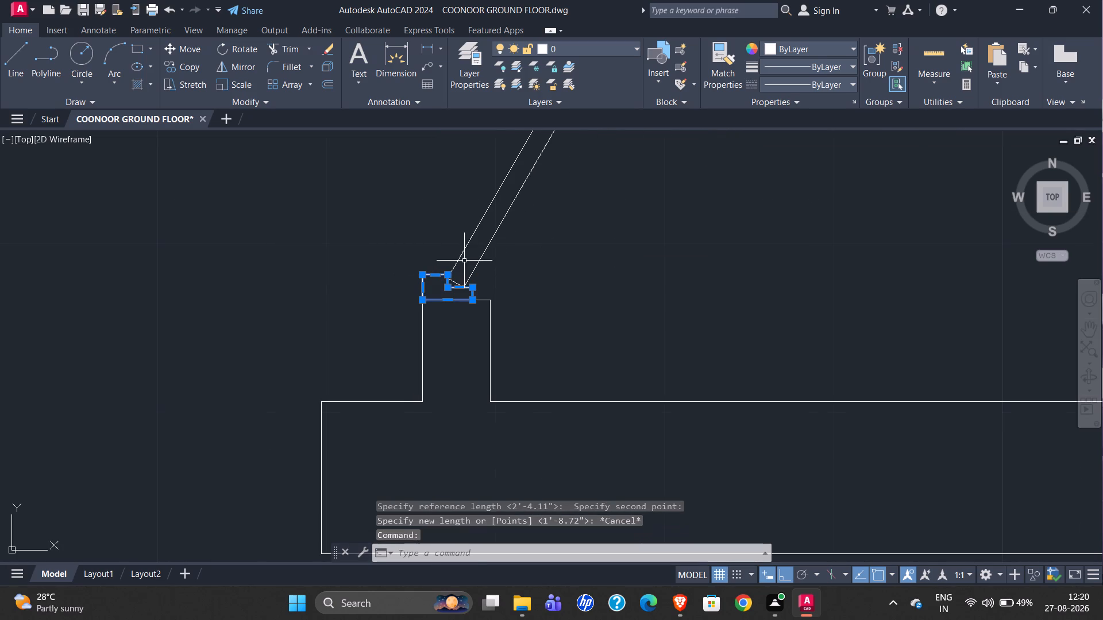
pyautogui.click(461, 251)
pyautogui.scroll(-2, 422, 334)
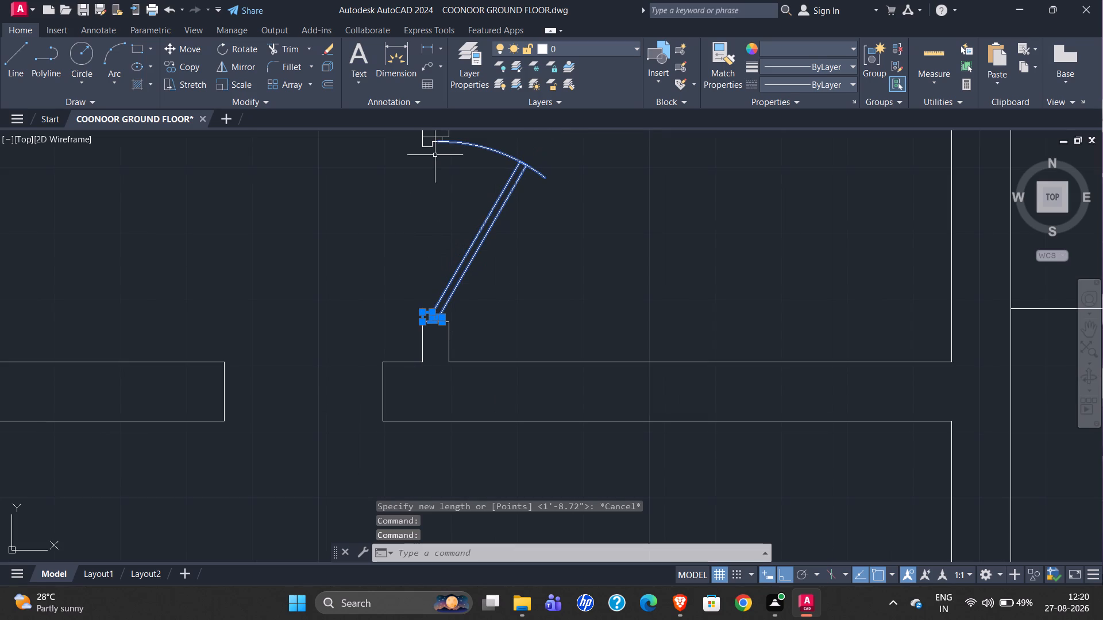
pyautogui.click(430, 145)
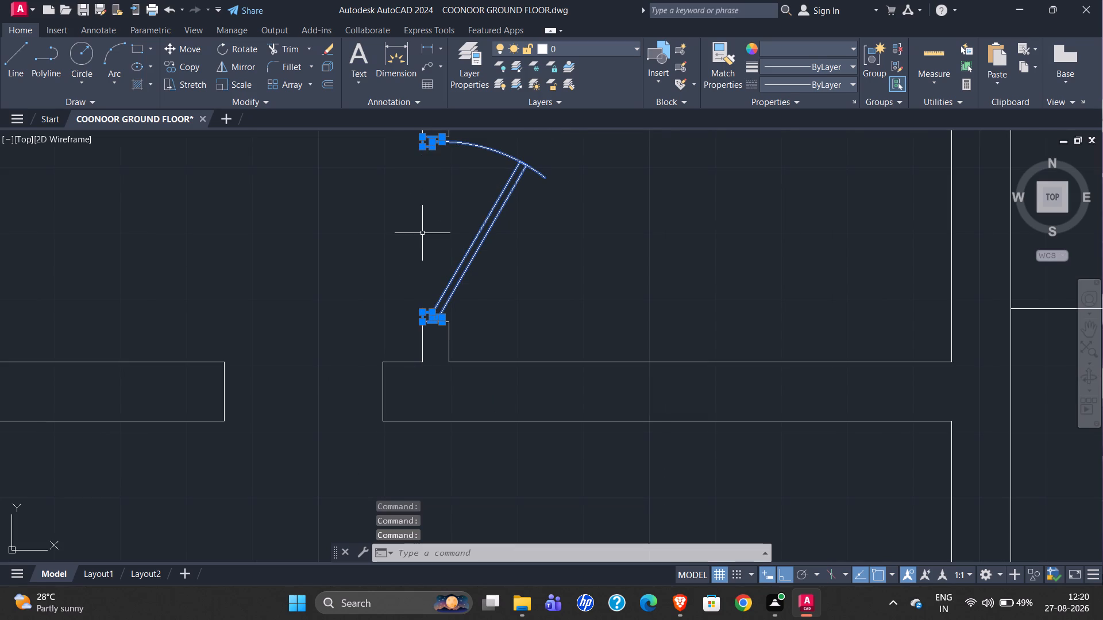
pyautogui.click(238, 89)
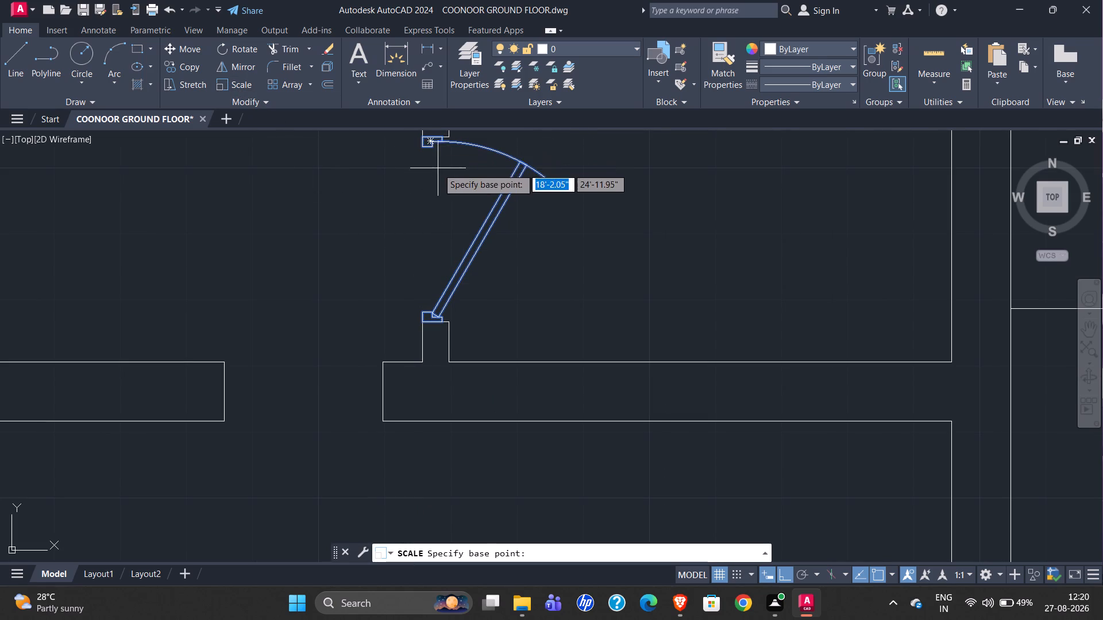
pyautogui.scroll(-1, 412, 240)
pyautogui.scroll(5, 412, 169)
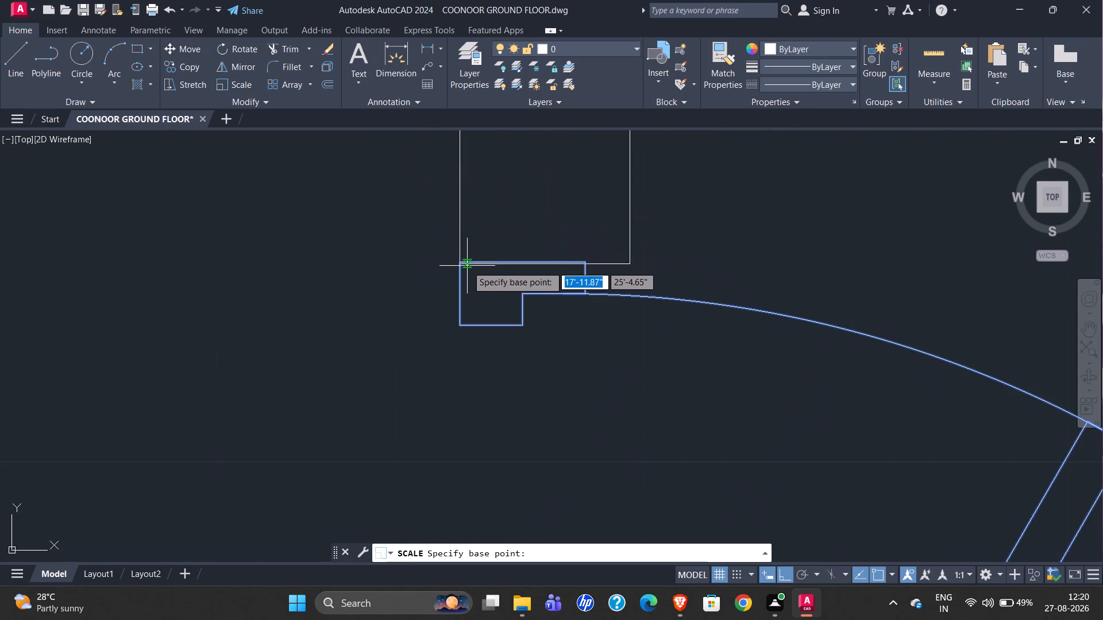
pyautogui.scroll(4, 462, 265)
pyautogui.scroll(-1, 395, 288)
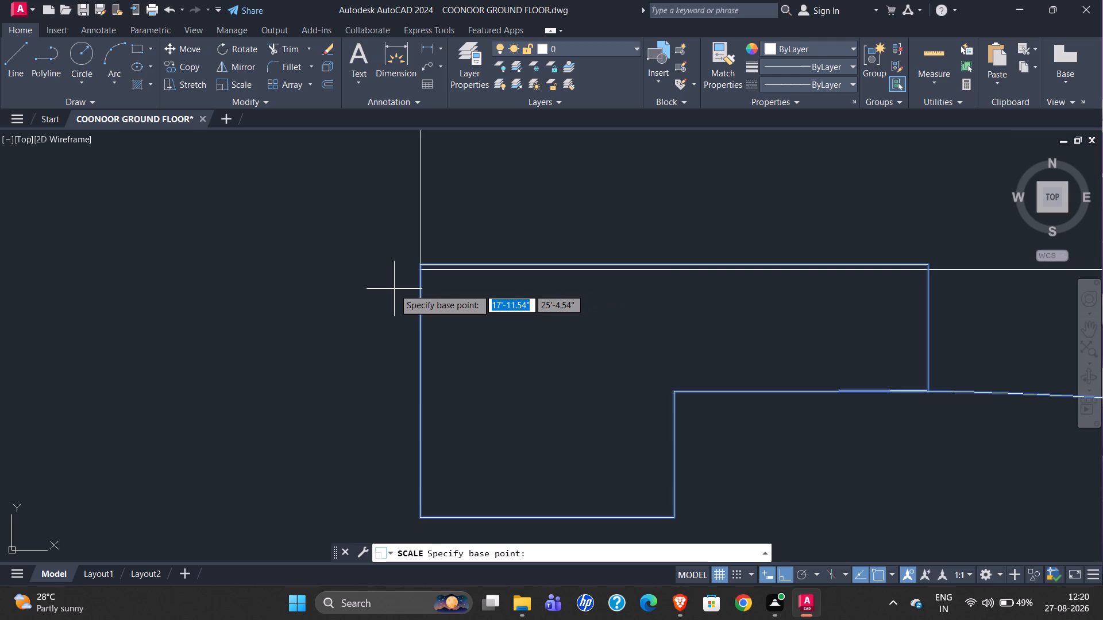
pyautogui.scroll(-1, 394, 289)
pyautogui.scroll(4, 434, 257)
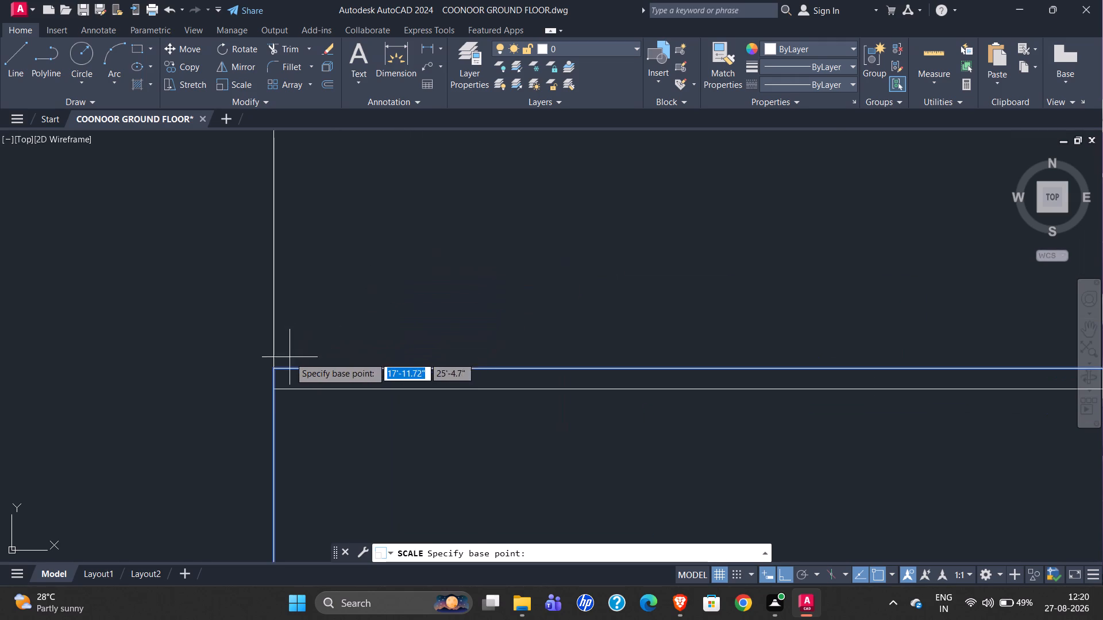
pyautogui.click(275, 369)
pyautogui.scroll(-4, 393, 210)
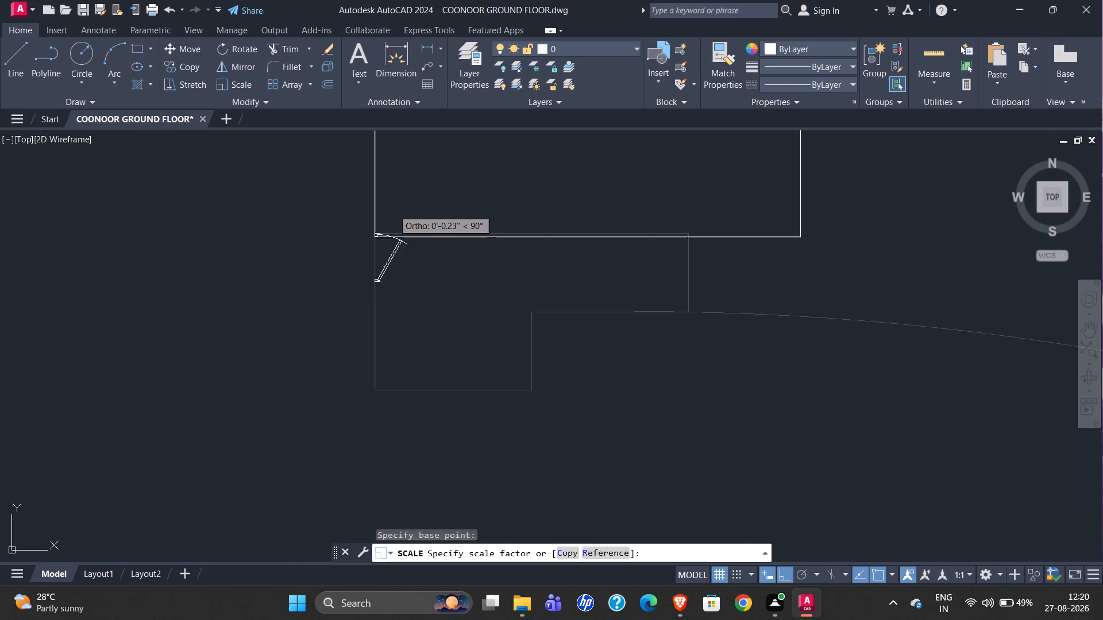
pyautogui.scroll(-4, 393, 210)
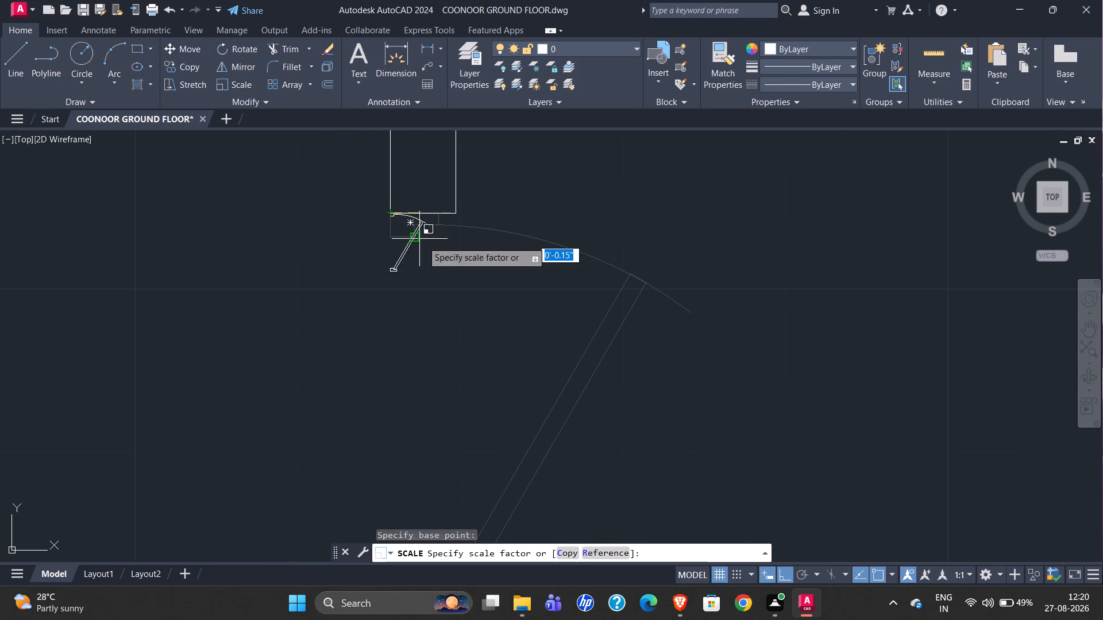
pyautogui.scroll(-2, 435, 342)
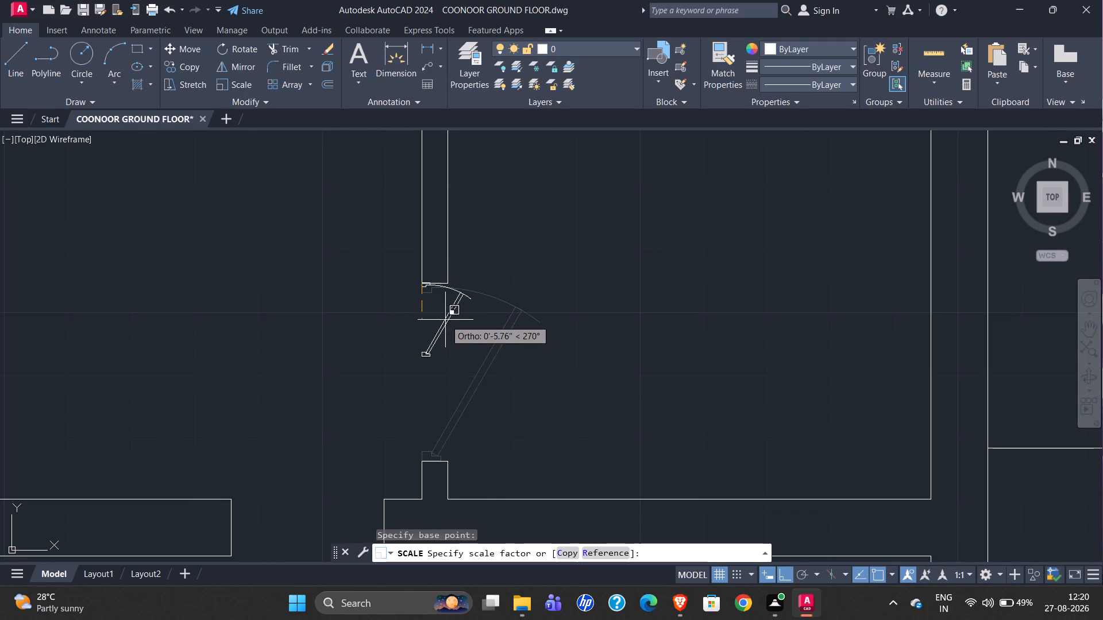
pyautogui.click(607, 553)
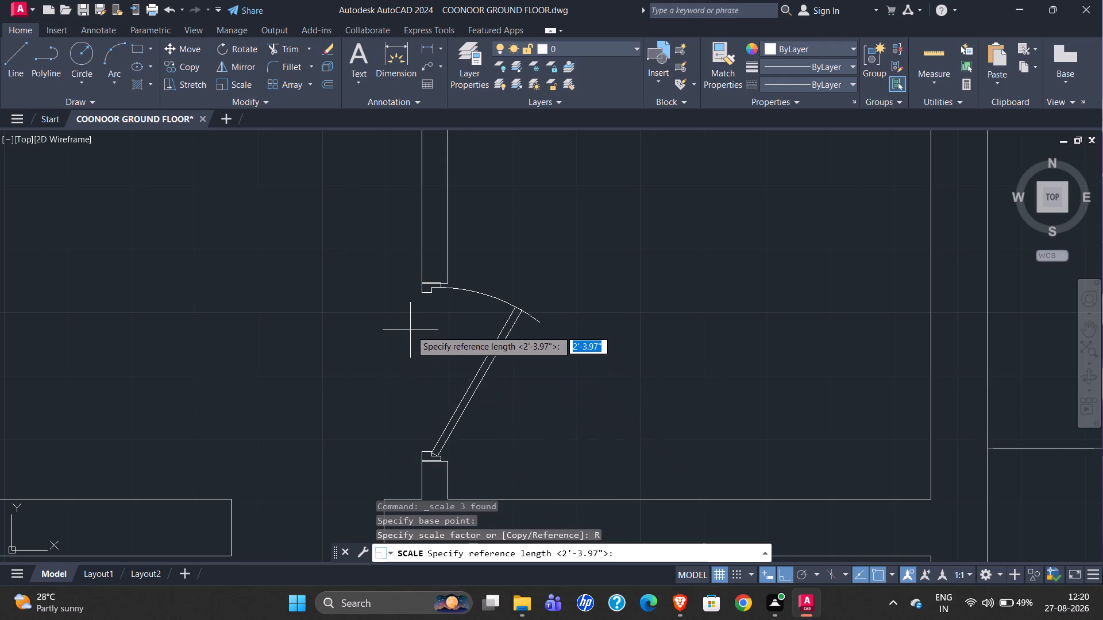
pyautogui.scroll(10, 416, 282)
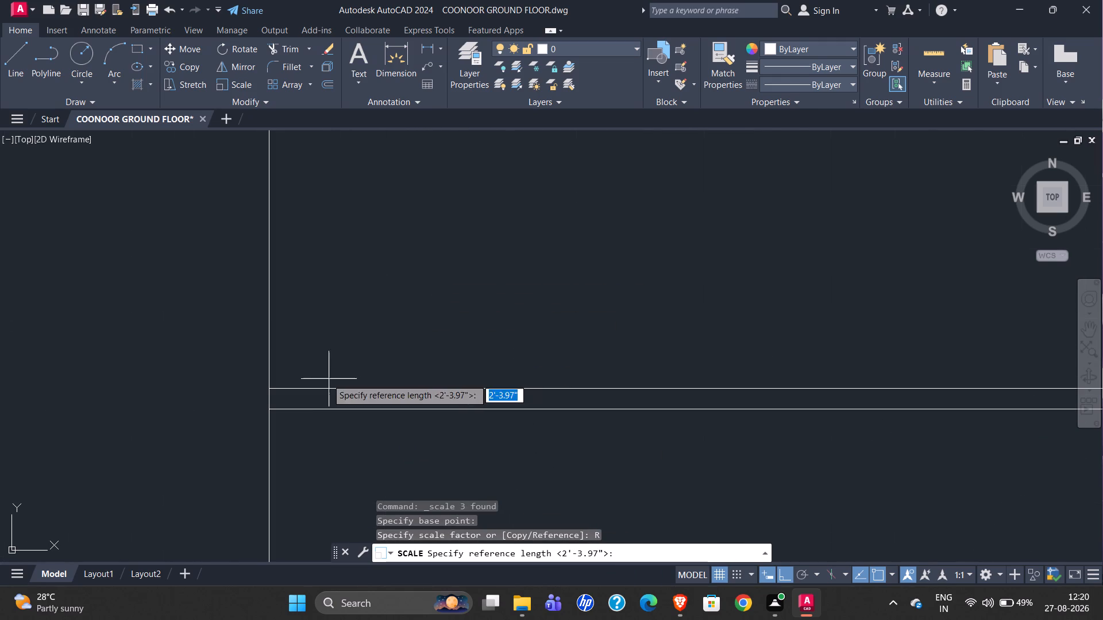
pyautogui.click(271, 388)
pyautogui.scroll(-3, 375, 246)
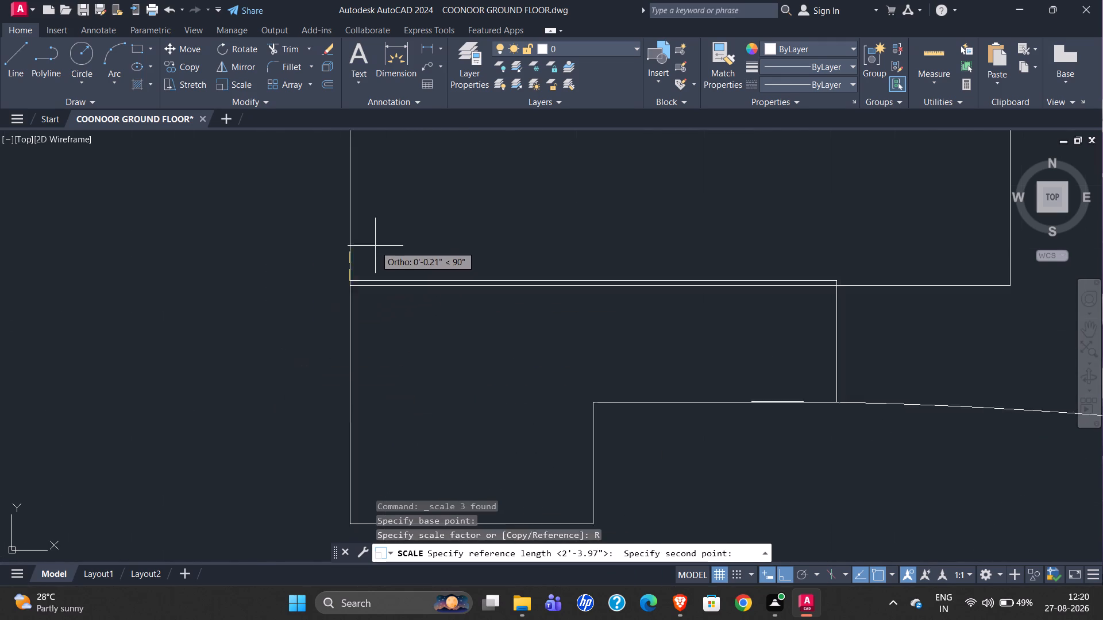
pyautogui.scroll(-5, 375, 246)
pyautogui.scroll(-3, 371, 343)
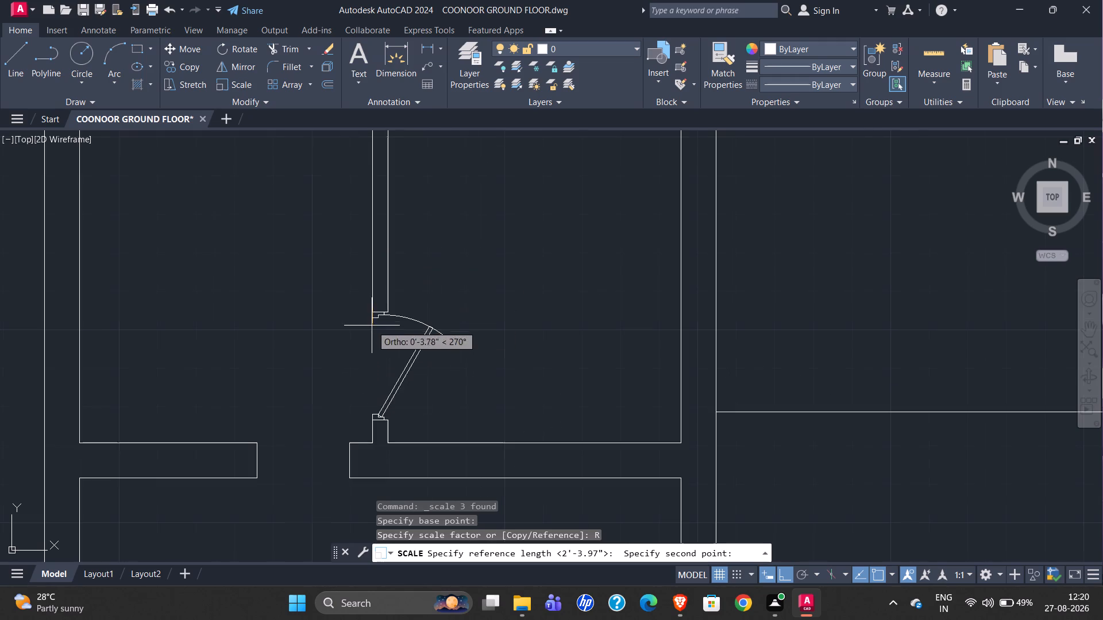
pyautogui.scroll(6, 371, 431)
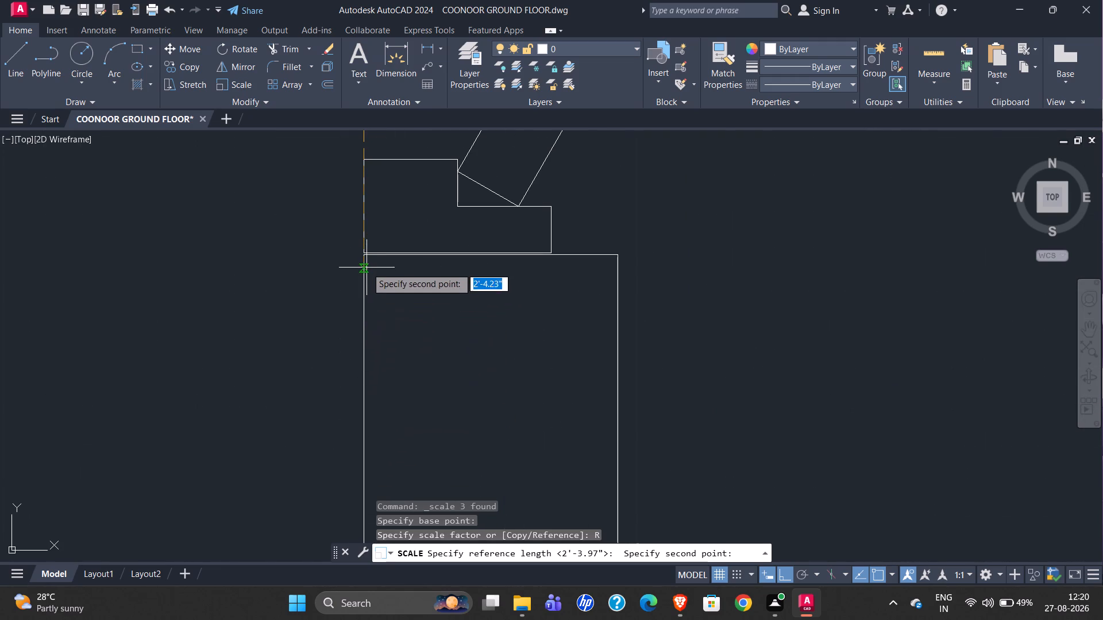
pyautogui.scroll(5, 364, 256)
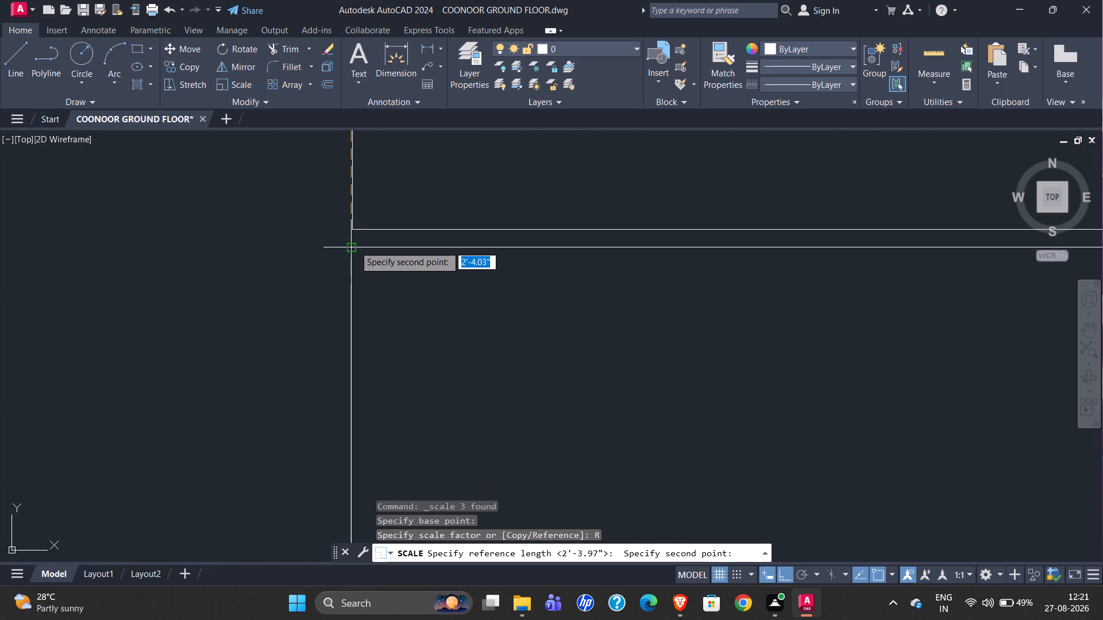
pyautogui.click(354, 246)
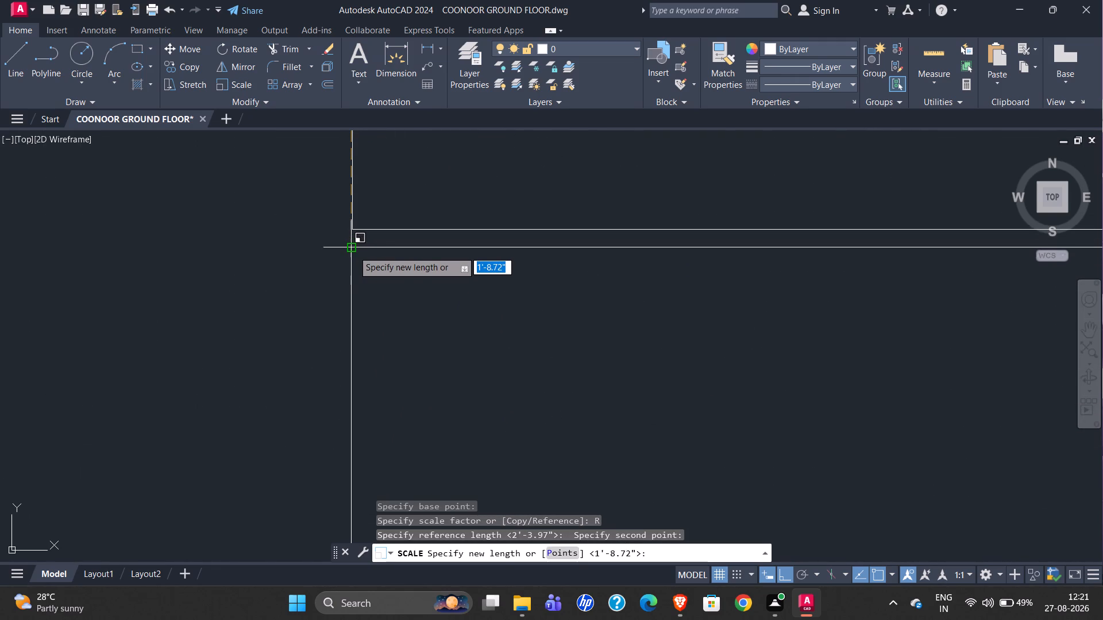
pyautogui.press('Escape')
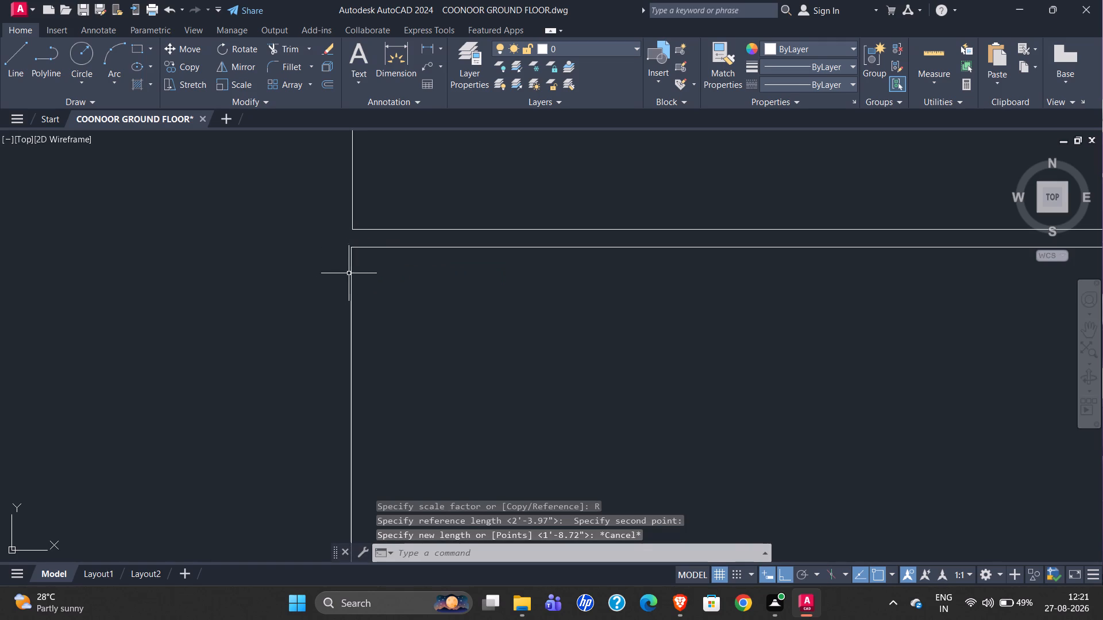
# Move the toilet door and both frames so the north frame's upper west corner meets the north wall end's west corner.
pyautogui.scroll(-4, 337, 290)
pyautogui.scroll(-3, 367, 334)
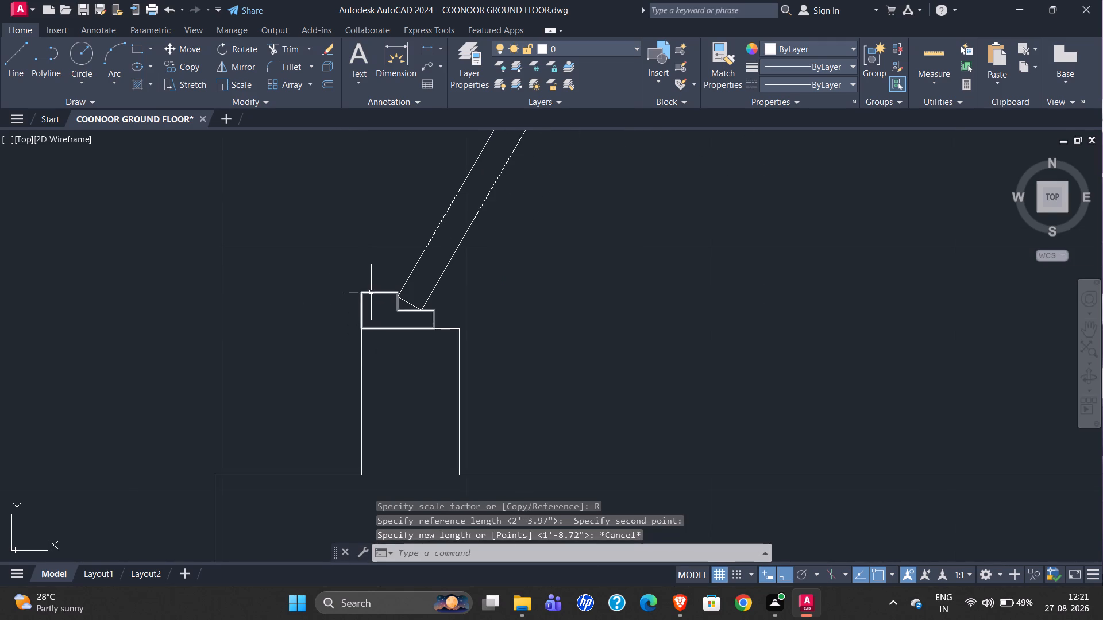
pyautogui.click(371, 292)
pyautogui.click(414, 271)
pyautogui.scroll(-1, 375, 361)
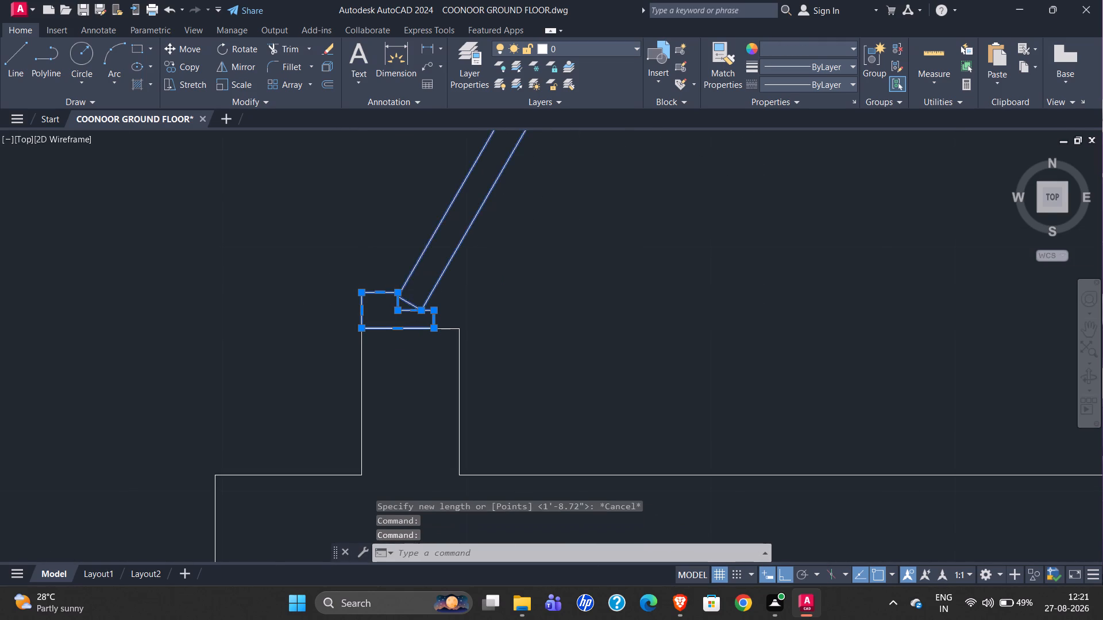
pyautogui.scroll(-2, 374, 371)
pyautogui.scroll(4, 365, 168)
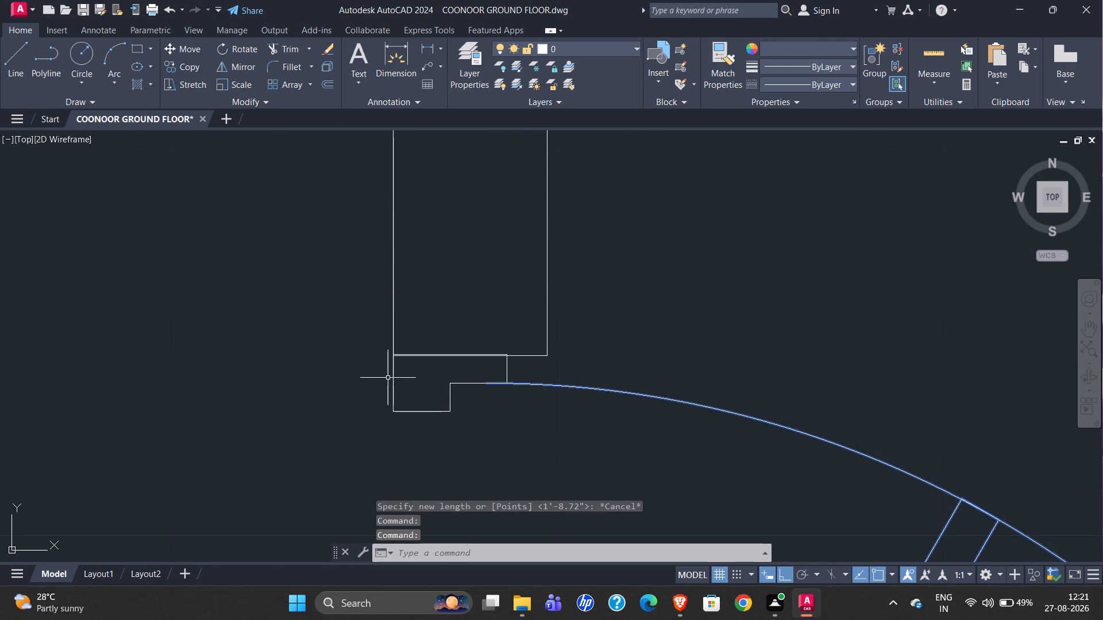
pyautogui.click(394, 376)
pyautogui.press('m')
pyautogui.press('Return')
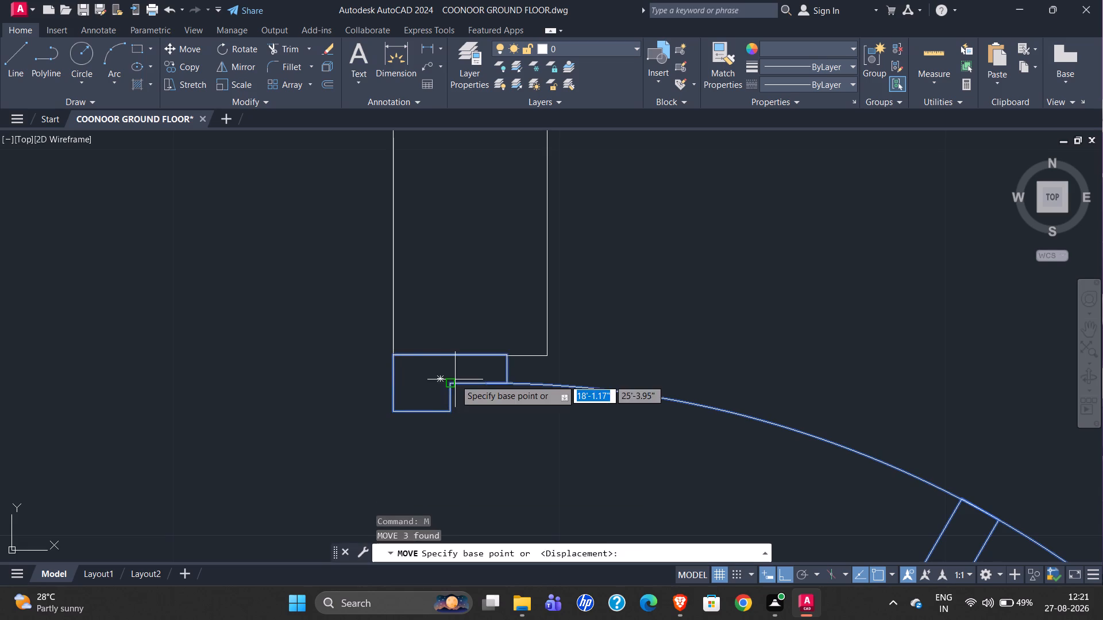
pyautogui.scroll(5, 391, 356)
pyautogui.scroll(3, 435, 375)
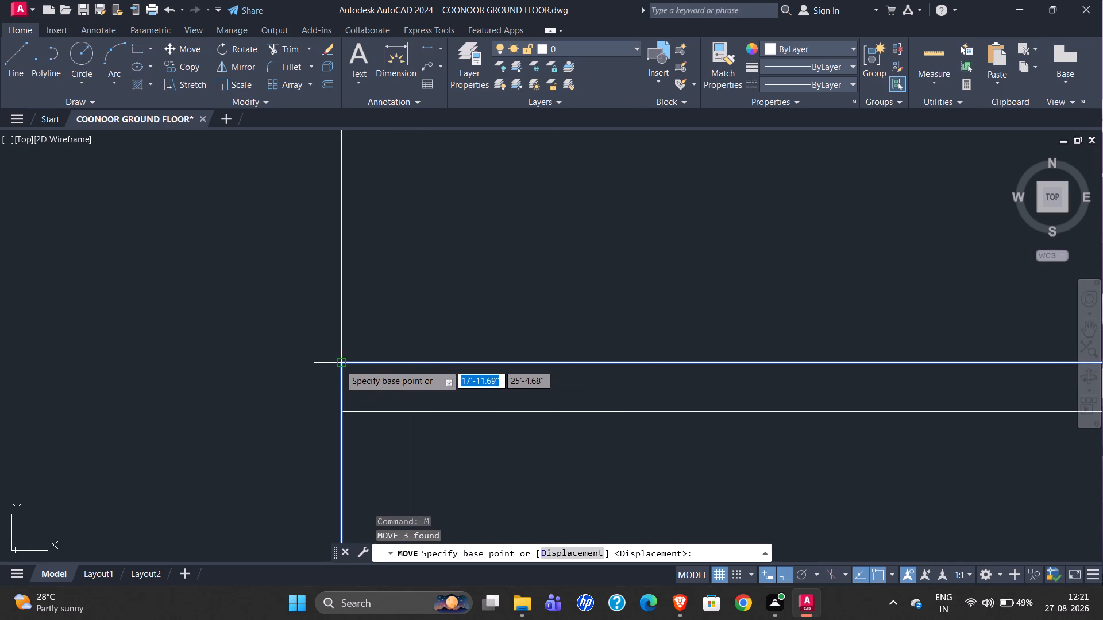
pyautogui.click(340, 362)
pyautogui.click(341, 413)
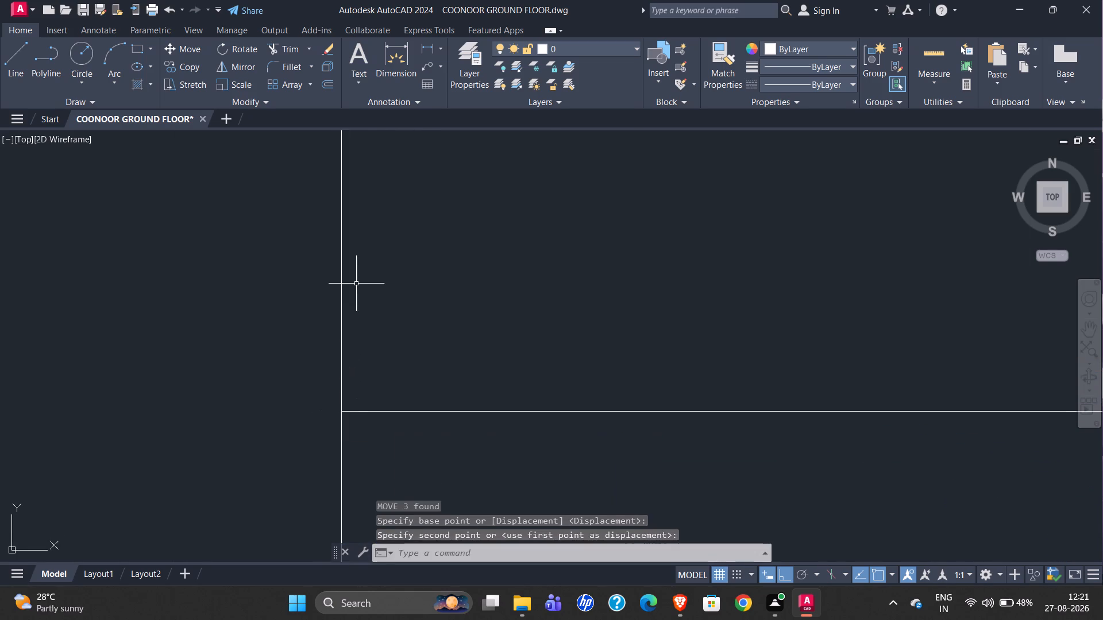
pyautogui.scroll(-10, 356, 278)
pyautogui.scroll(-3, 429, 318)
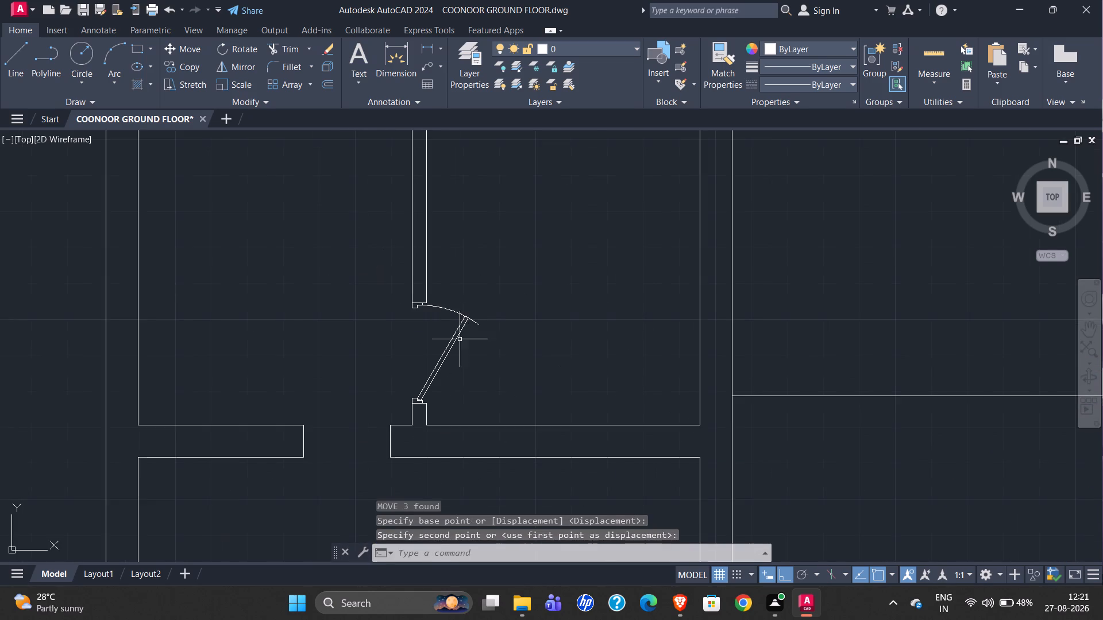
# Move the south frame alone so its lower west corner meets the upper west corner of the south wall stub.
pyautogui.scroll(5, 415, 418)
pyautogui.scroll(4, 369, 300)
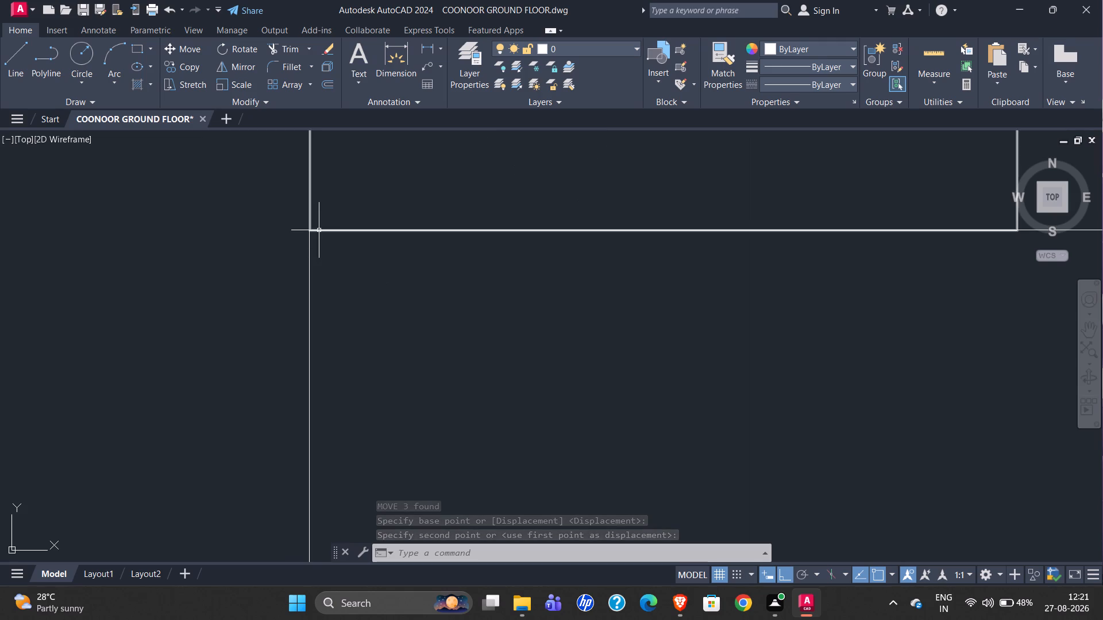
pyautogui.scroll(5, 315, 229)
pyautogui.scroll(4, 250, 243)
pyautogui.scroll(-3, 250, 258)
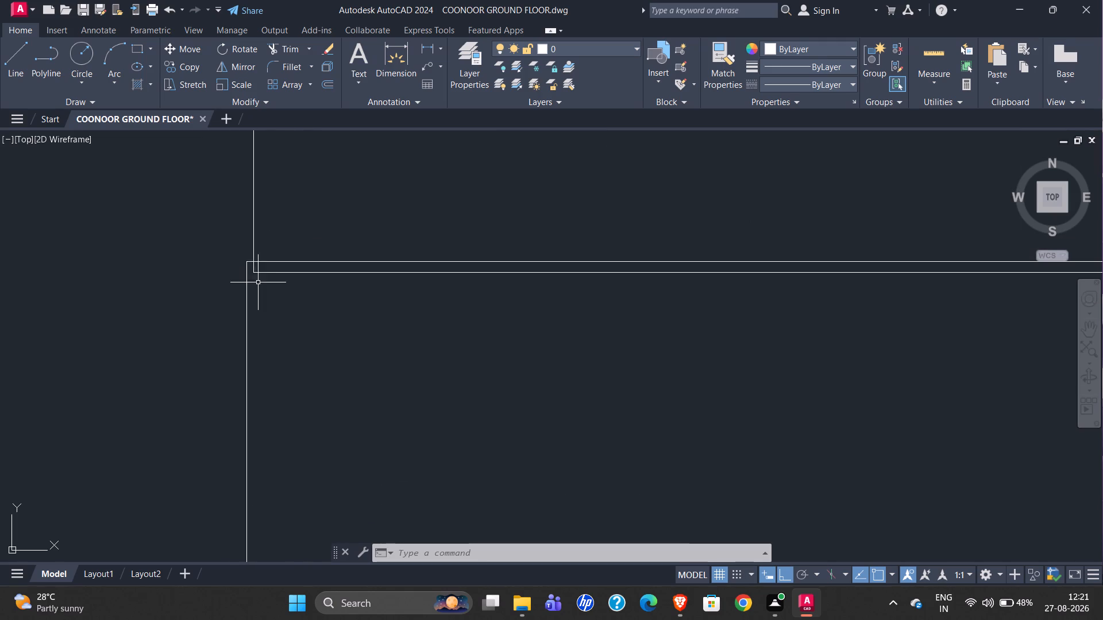
pyautogui.scroll(-3, 270, 287)
pyautogui.scroll(5, 252, 270)
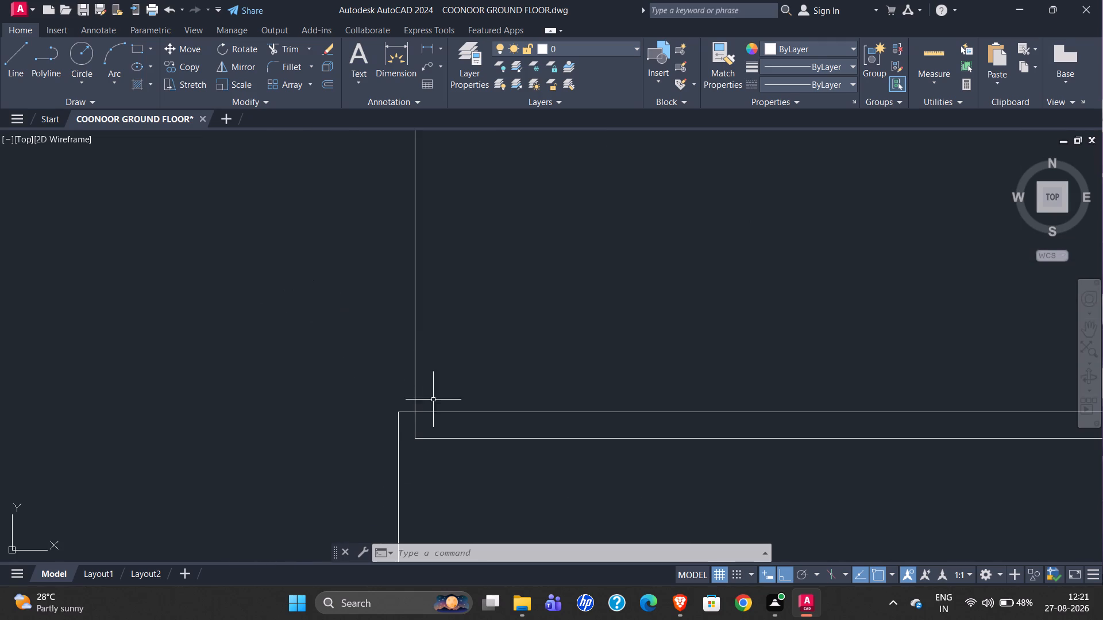
pyautogui.click(422, 439)
pyautogui.press('m')
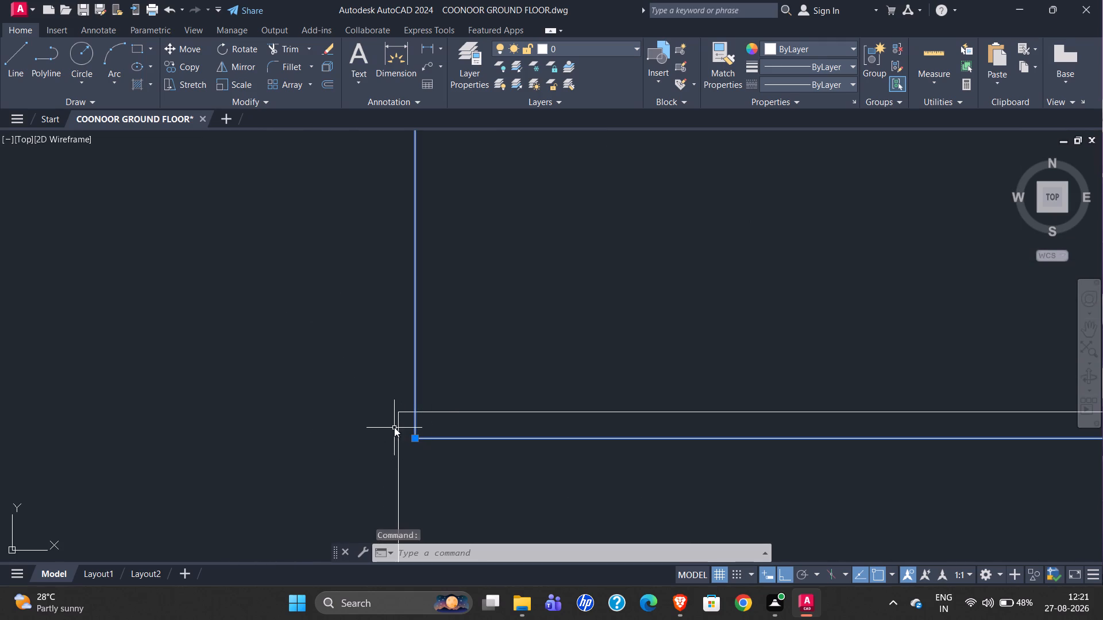
pyautogui.press('Return')
pyautogui.click(418, 438)
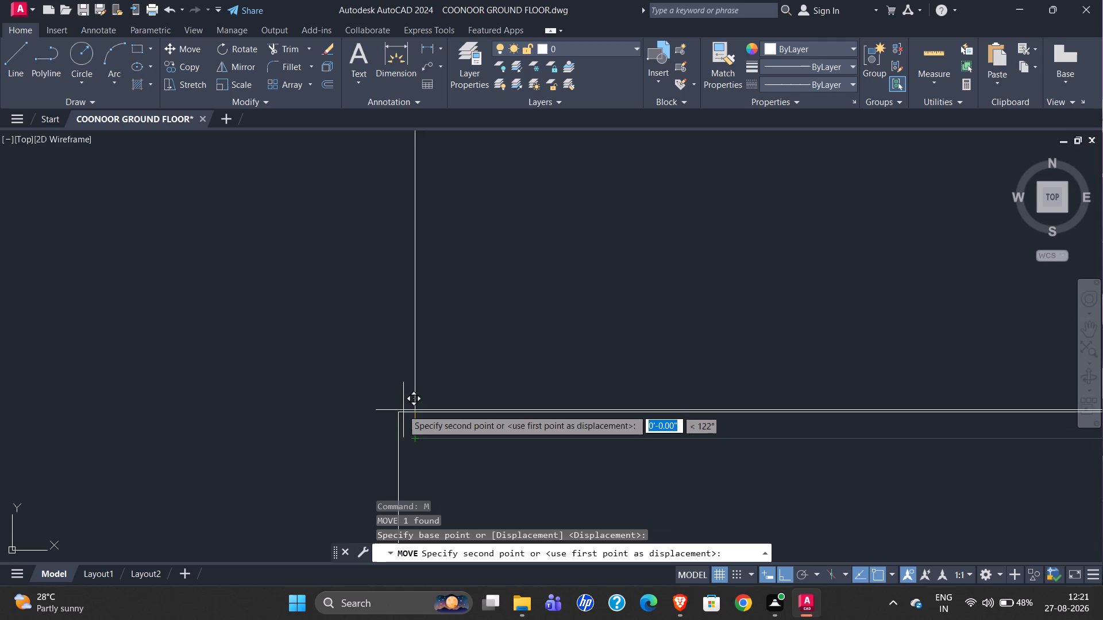
pyautogui.click(399, 410)
pyautogui.scroll(-4, 344, 451)
pyautogui.scroll(-3, 438, 468)
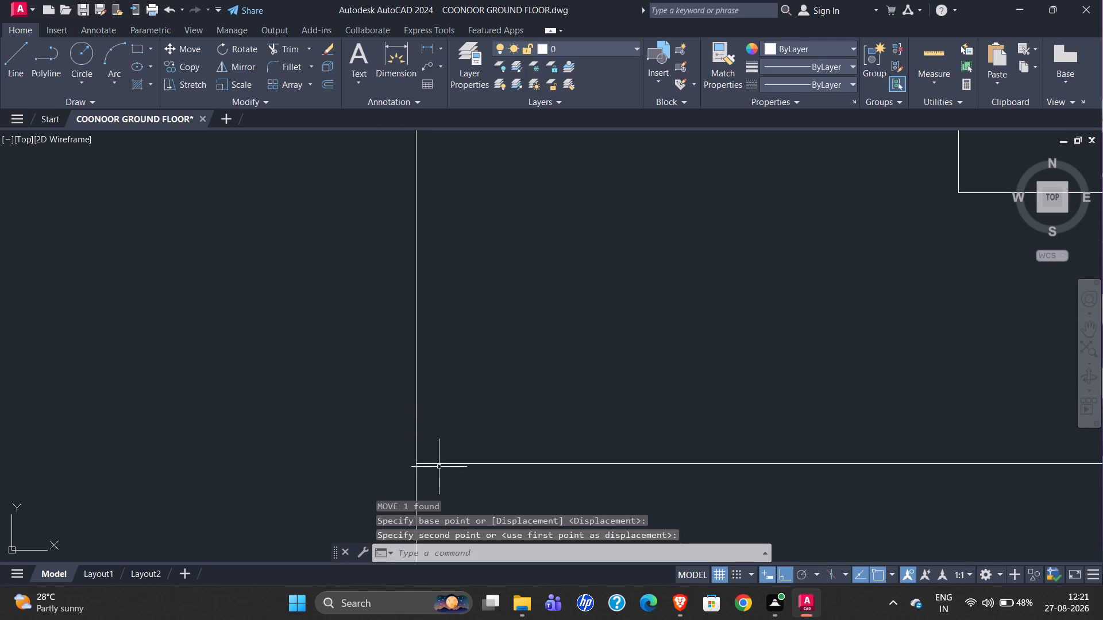
pyautogui.scroll(-4, 439, 462)
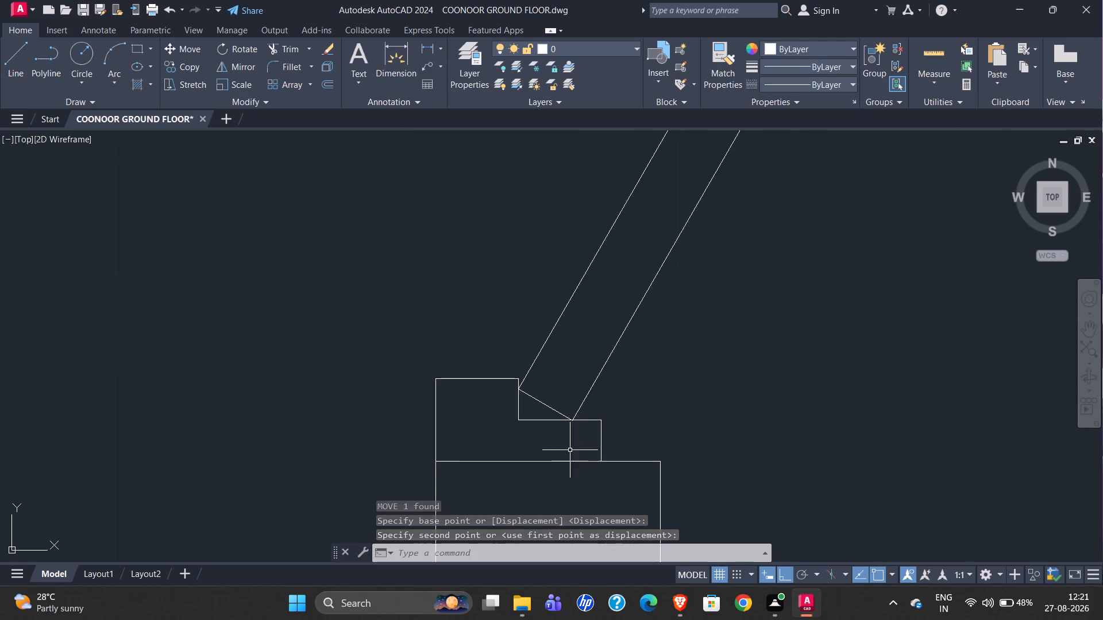
pyautogui.scroll(4, 533, 404)
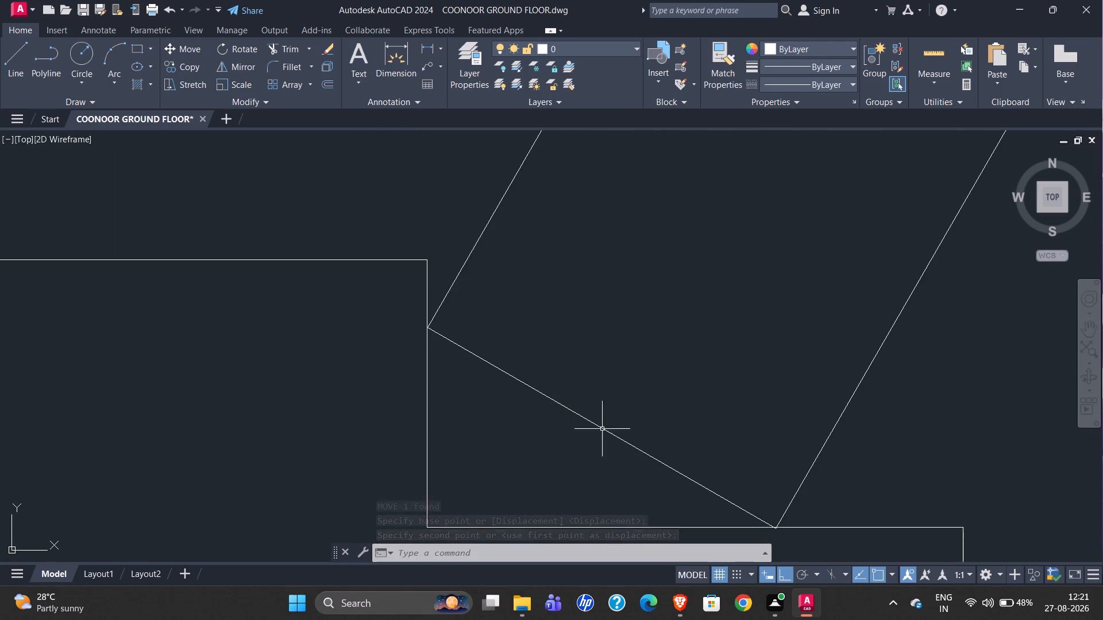
pyautogui.scroll(5, 816, 542)
pyautogui.scroll(-4, 644, 449)
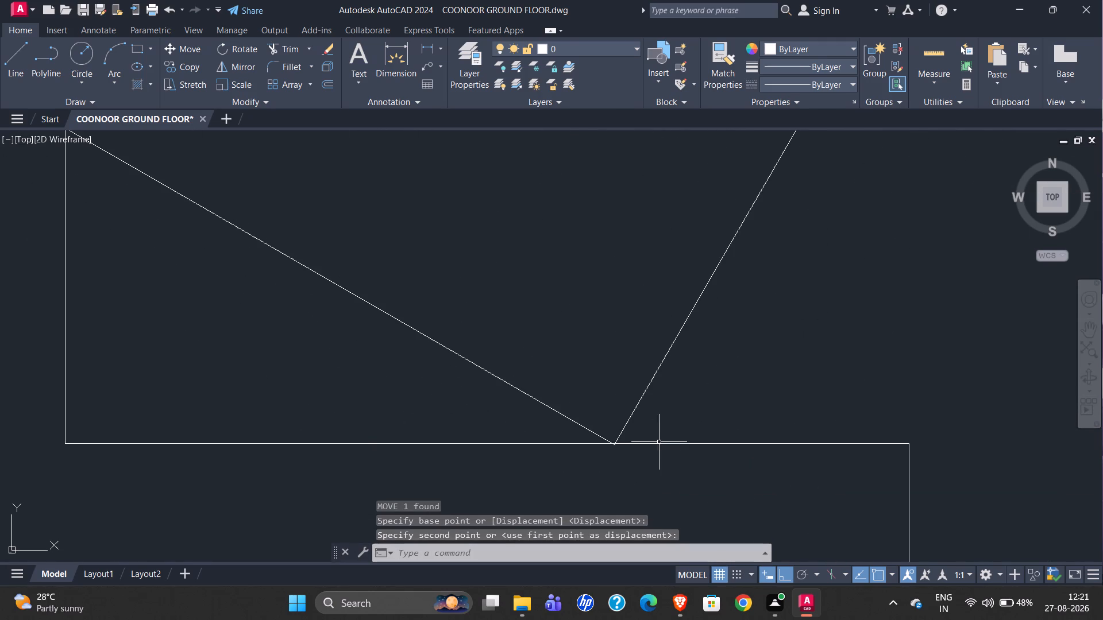
# Move the toilet door north so the leaf's lowest corner rests on the horizontal edge of the south frame's rebate.
pyautogui.scroll(-1, 634, 428)
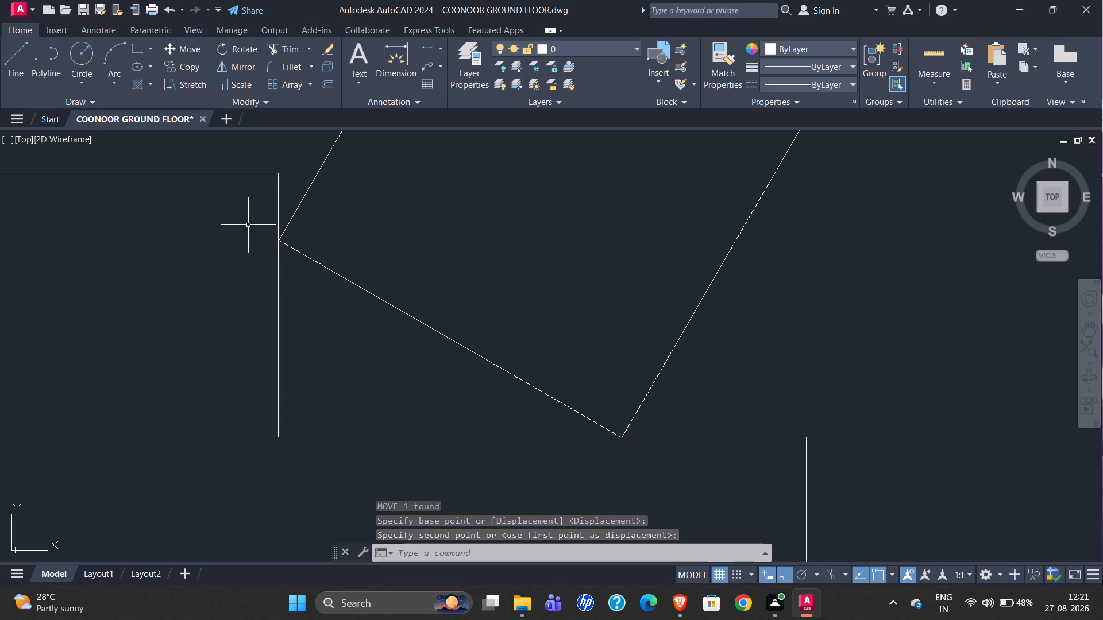
pyautogui.scroll(5, 255, 233)
pyautogui.scroll(2, 491, 296)
pyautogui.scroll(-6, 450, 283)
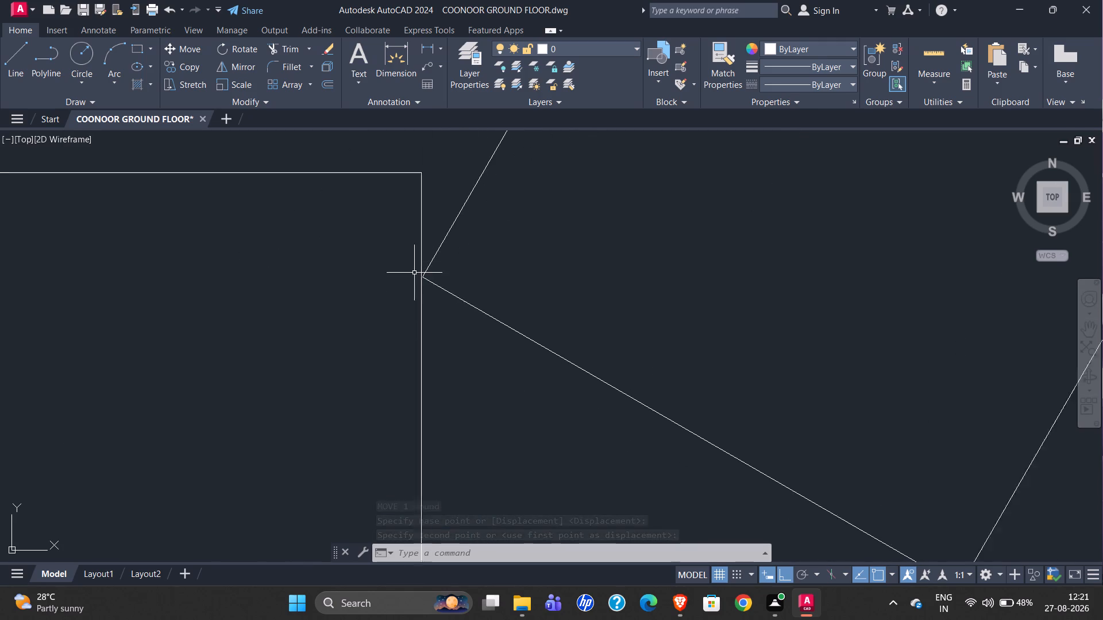
pyautogui.scroll(-4, 414, 273)
pyautogui.scroll(2, 499, 305)
pyautogui.click(479, 317)
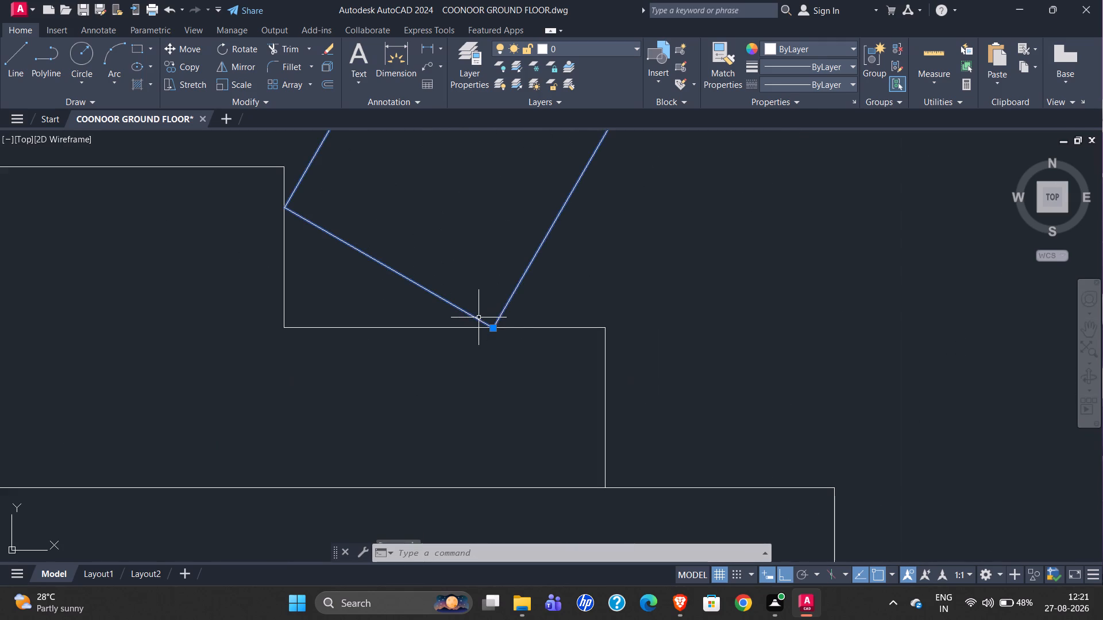
pyautogui.press(',')
pyautogui.press('BackSpace')
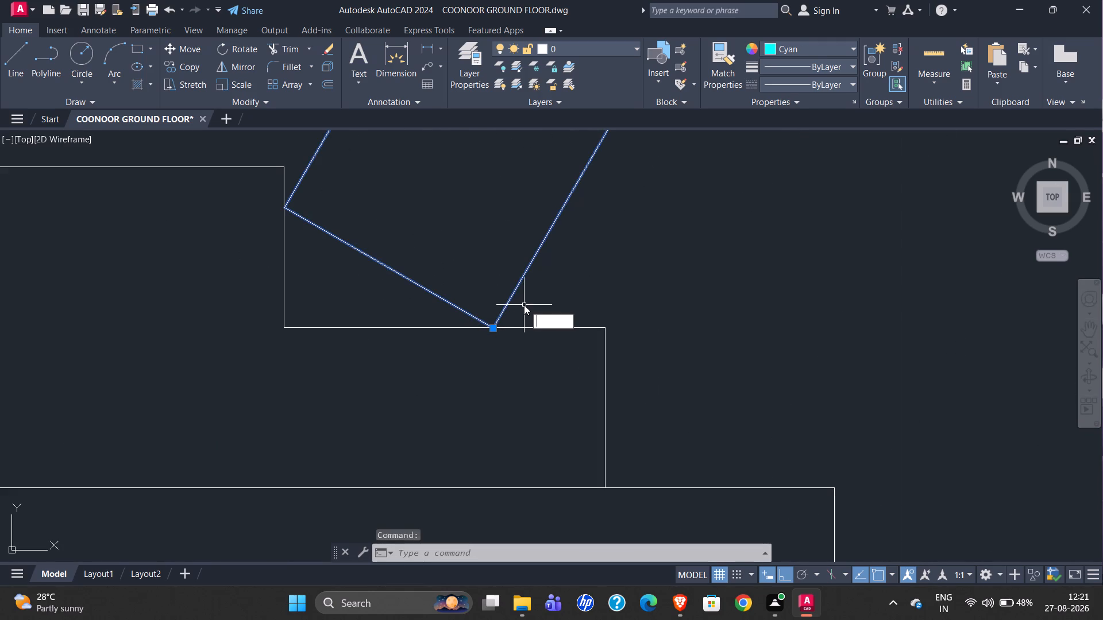
pyautogui.press('m')
pyautogui.press('Return')
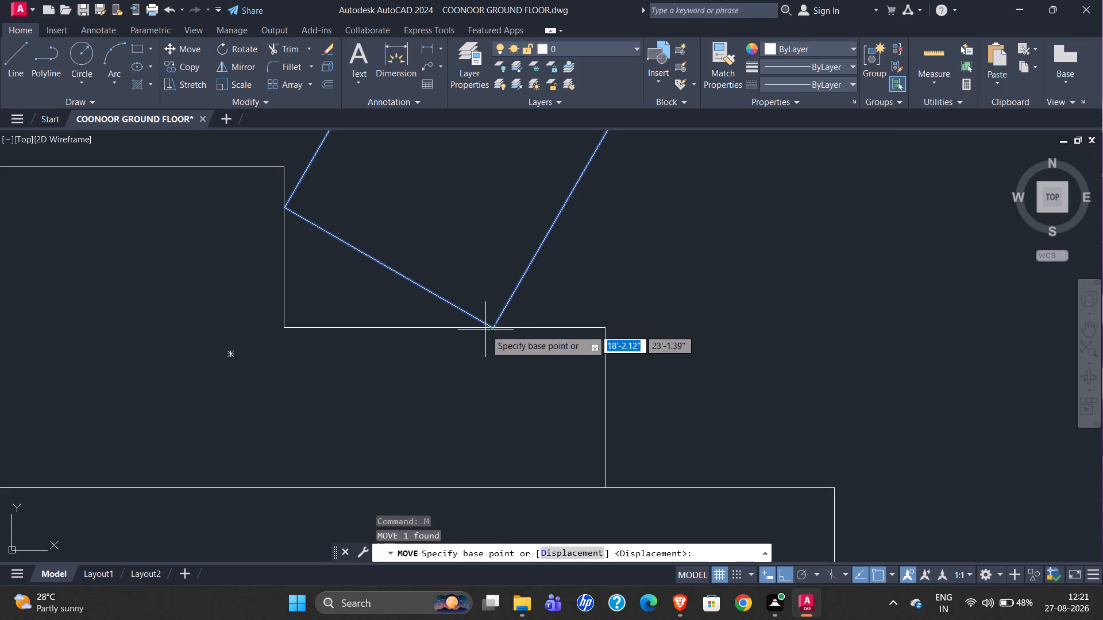
pyautogui.scroll(3, 485, 329)
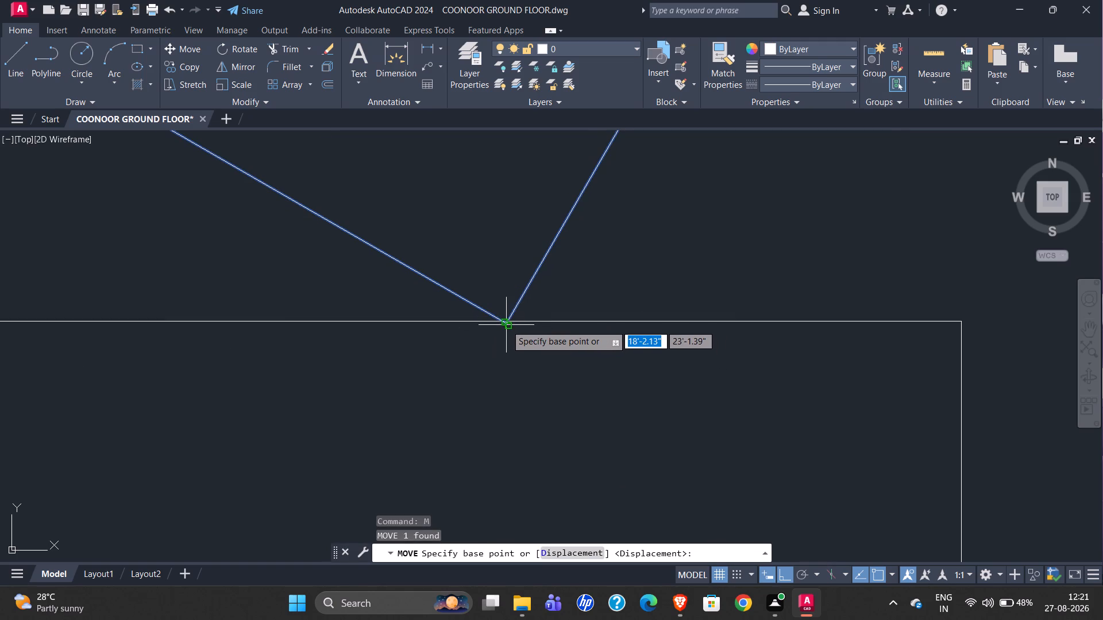
pyautogui.scroll(4, 506, 325)
pyautogui.click(495, 319)
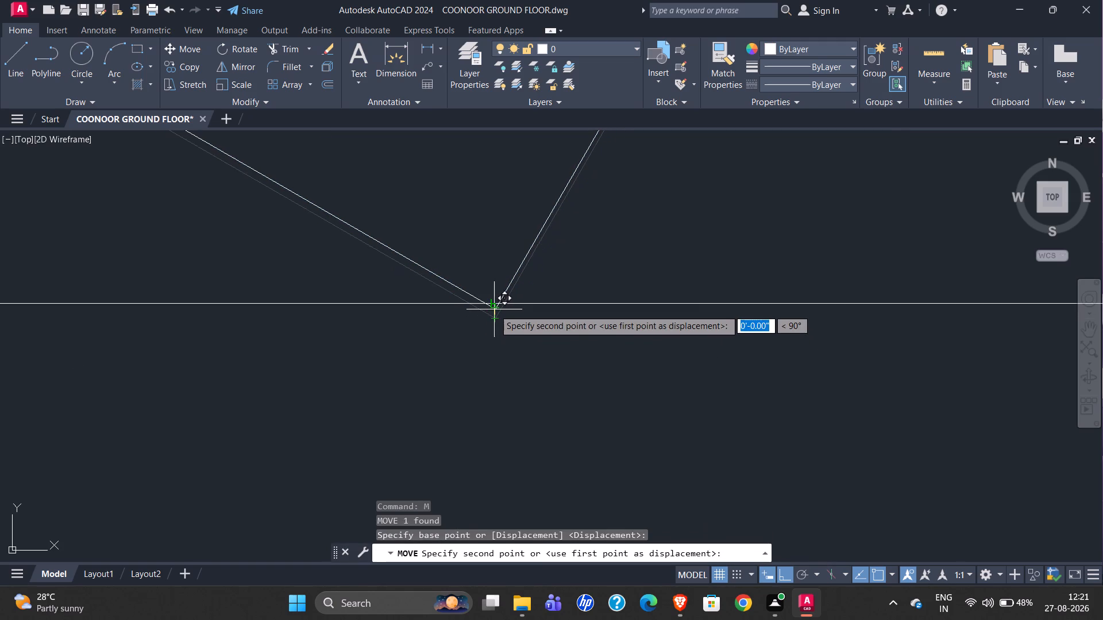
pyautogui.click(494, 307)
# Move the toilet door west so the leaf's west corner meets the vertical edge of the south frame's rebate.
pyautogui.scroll(-8, 553, 348)
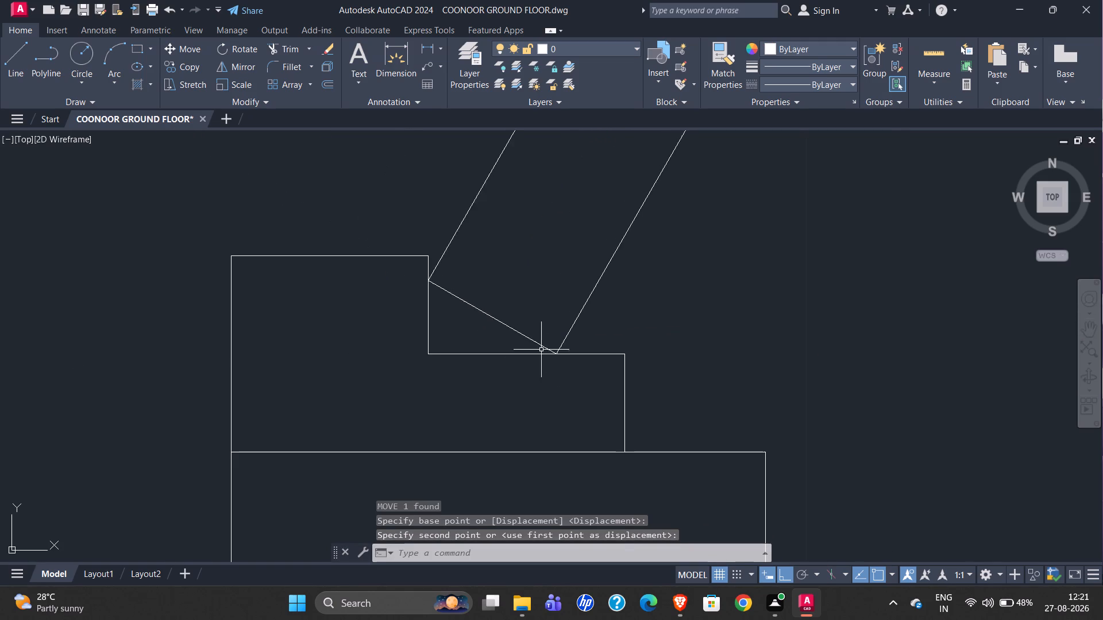
pyautogui.click(502, 320)
pyautogui.press('m')
pyautogui.press('Return')
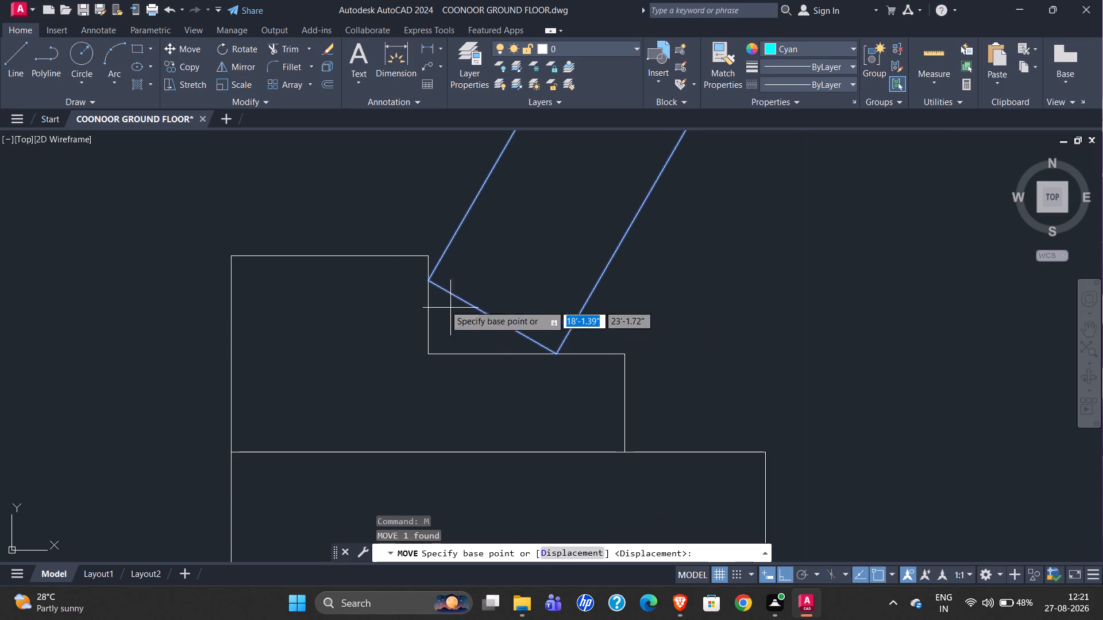
pyautogui.scroll(6, 420, 283)
pyautogui.scroll(2, 528, 246)
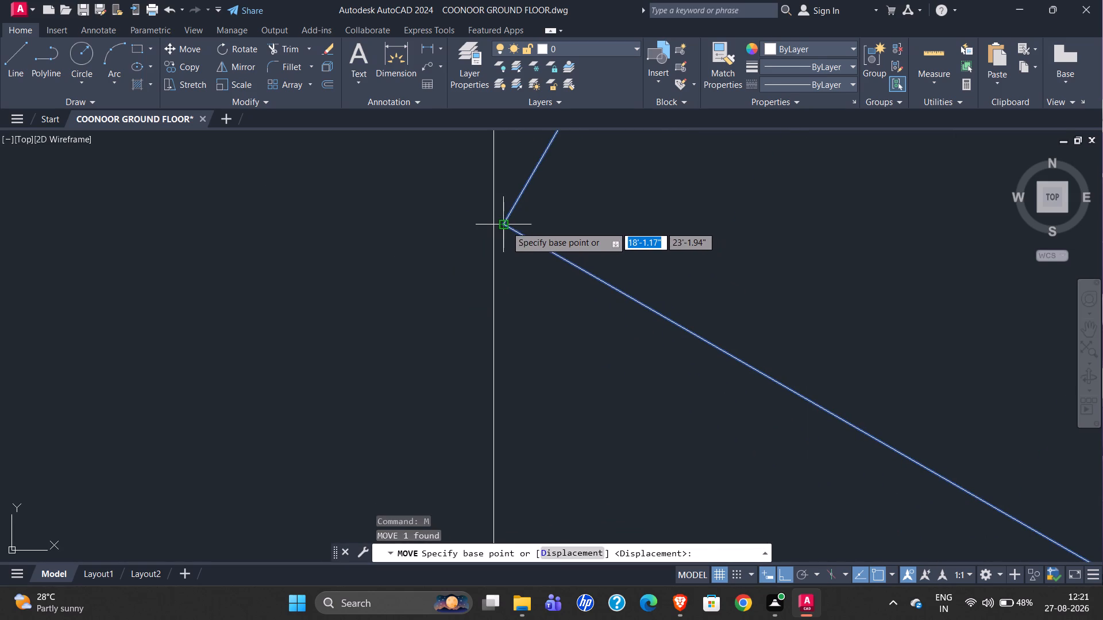
pyautogui.click(506, 226)
pyautogui.click(492, 226)
# Examine how the end of the toilet door's swing arc meets the north frame's rebate.
pyautogui.scroll(-5, 368, 355)
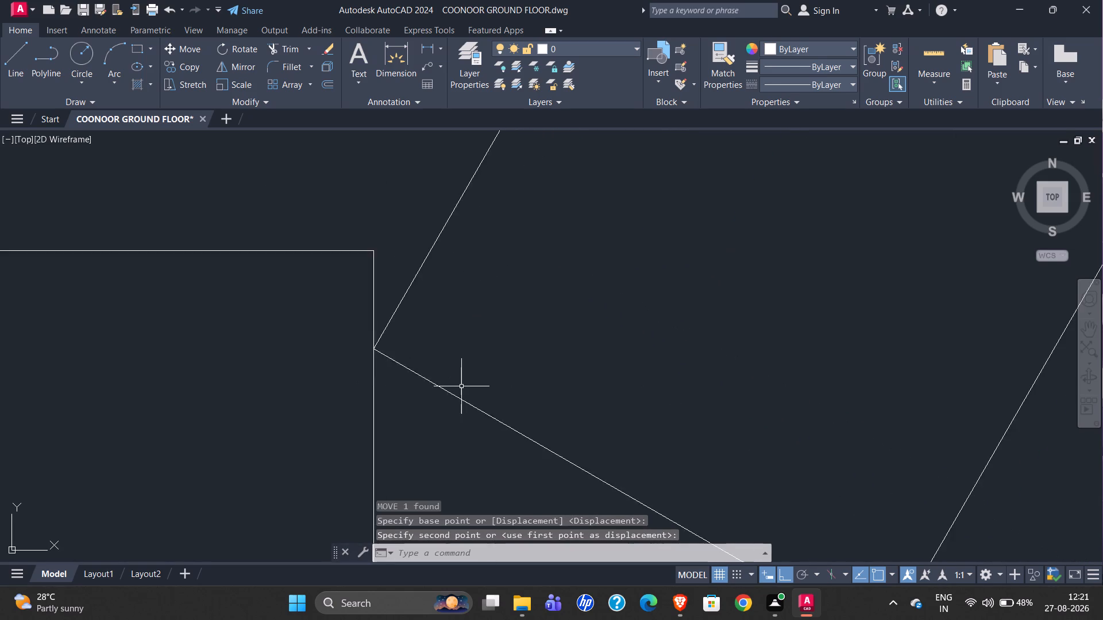
pyautogui.scroll(-8, 534, 401)
pyautogui.scroll(-2, 488, 434)
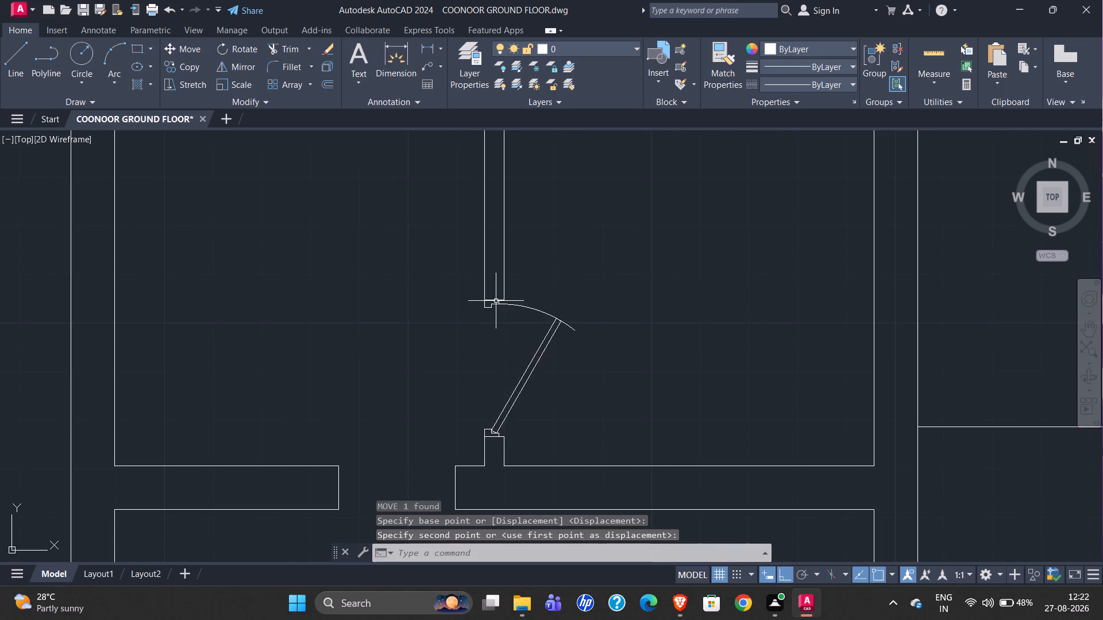
pyautogui.scroll(5, 496, 299)
pyautogui.scroll(3, 456, 370)
pyautogui.scroll(4, 567, 315)
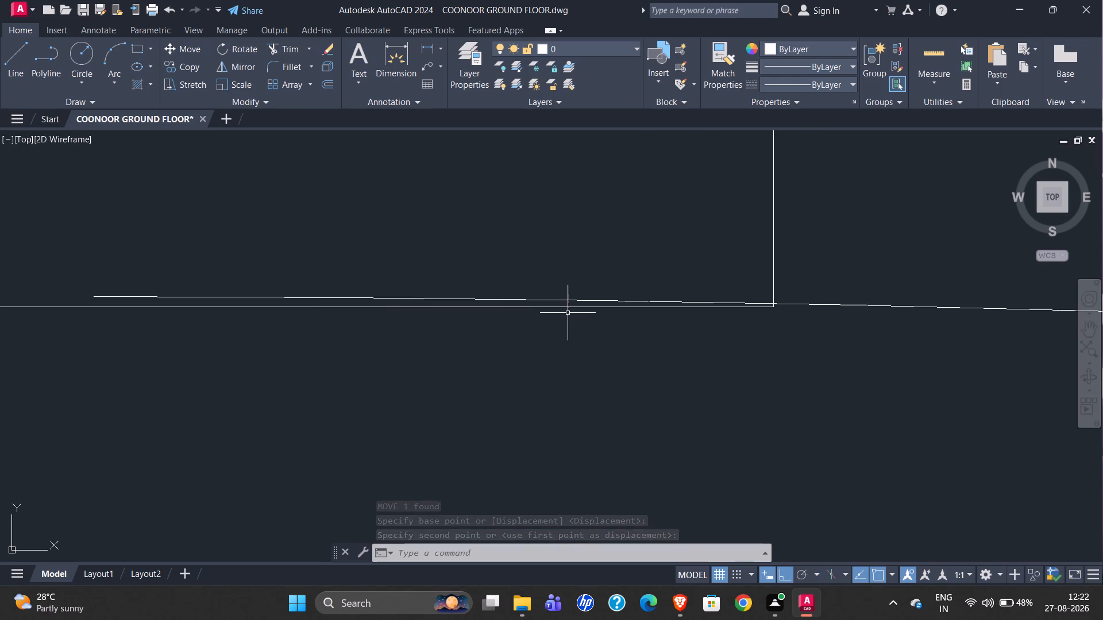
pyautogui.scroll(-6, 624, 309)
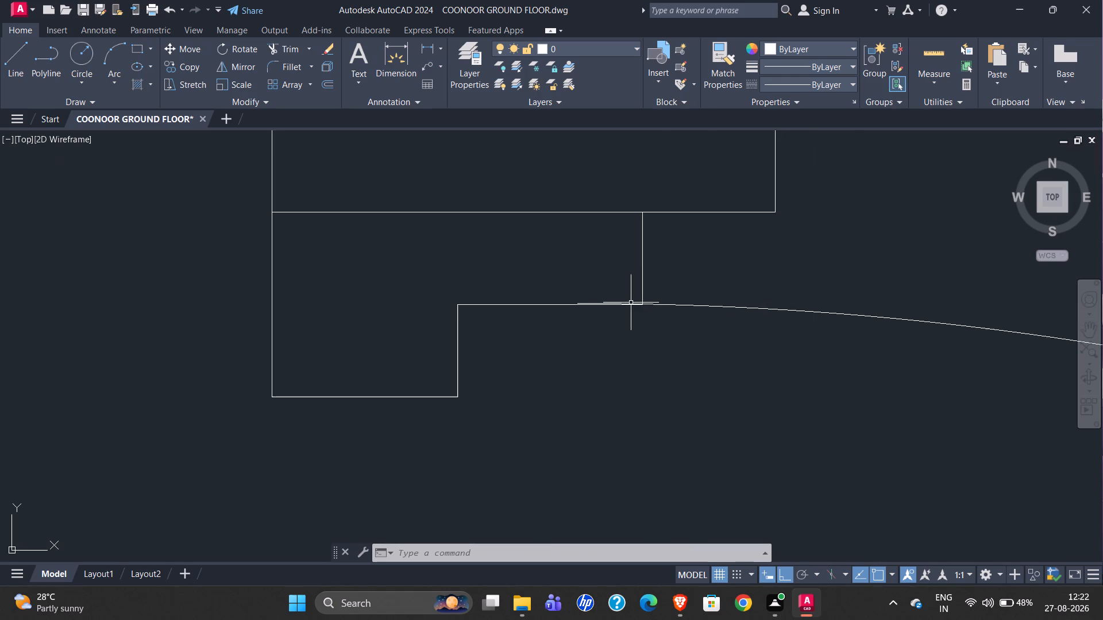
pyautogui.scroll(3, 454, 250)
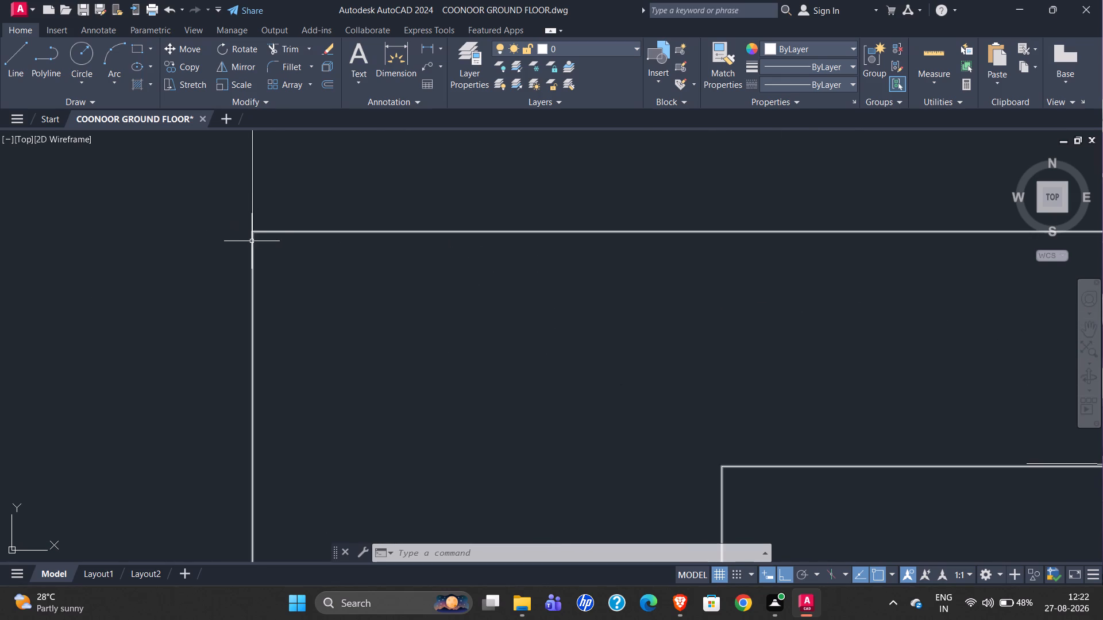
pyautogui.scroll(-3, 275, 218)
pyautogui.scroll(4, 460, 270)
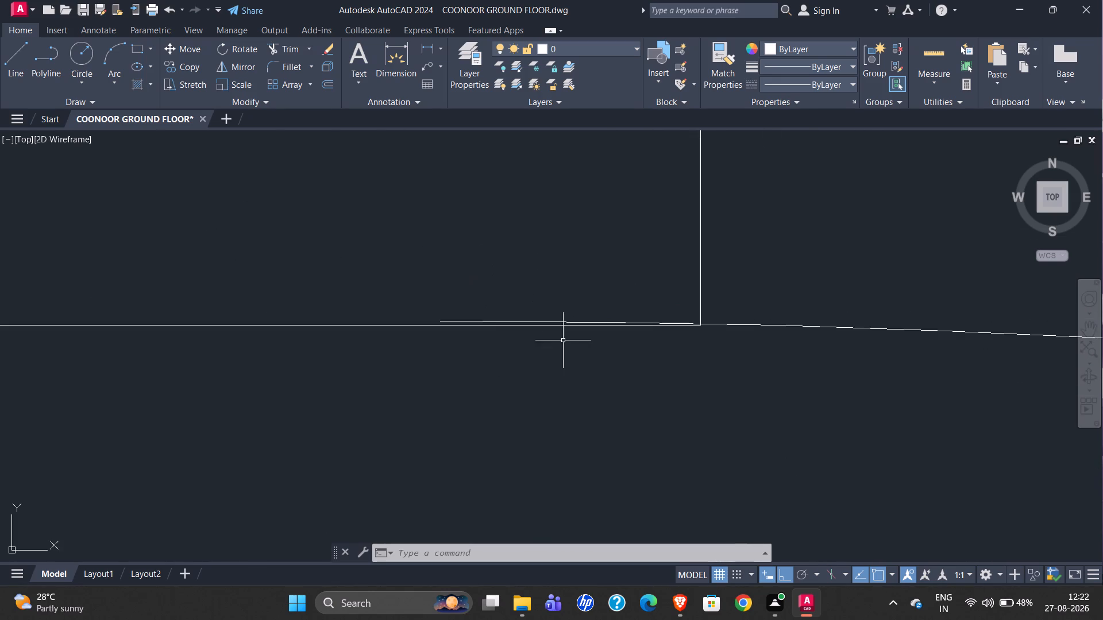
pyautogui.click(483, 323)
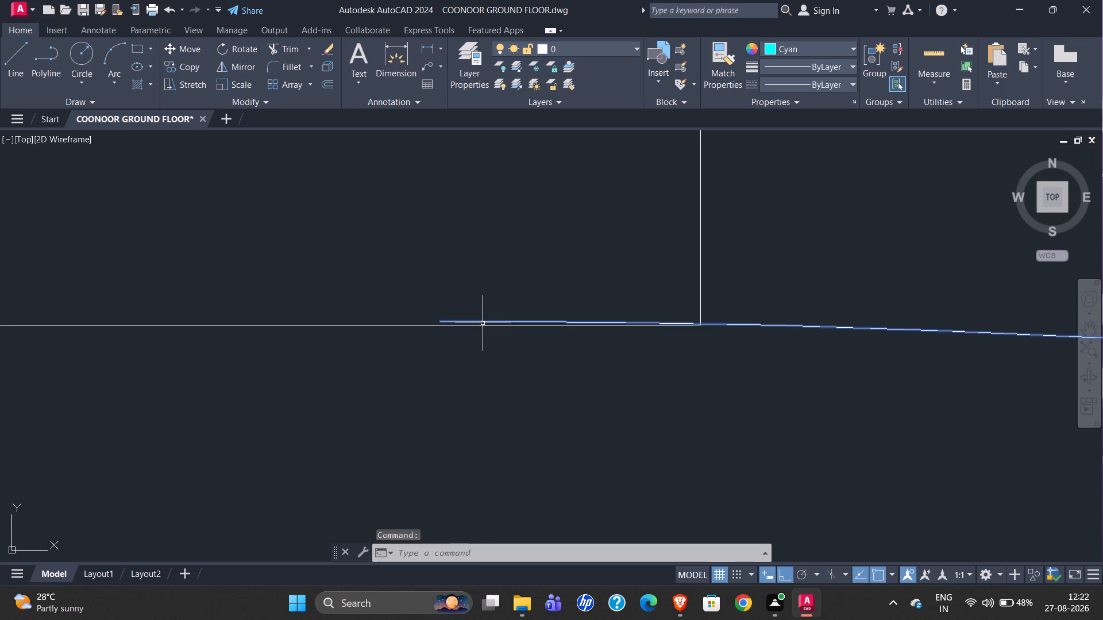
pyautogui.scroll(-2, 456, 281)
pyautogui.scroll(-6, 514, 262)
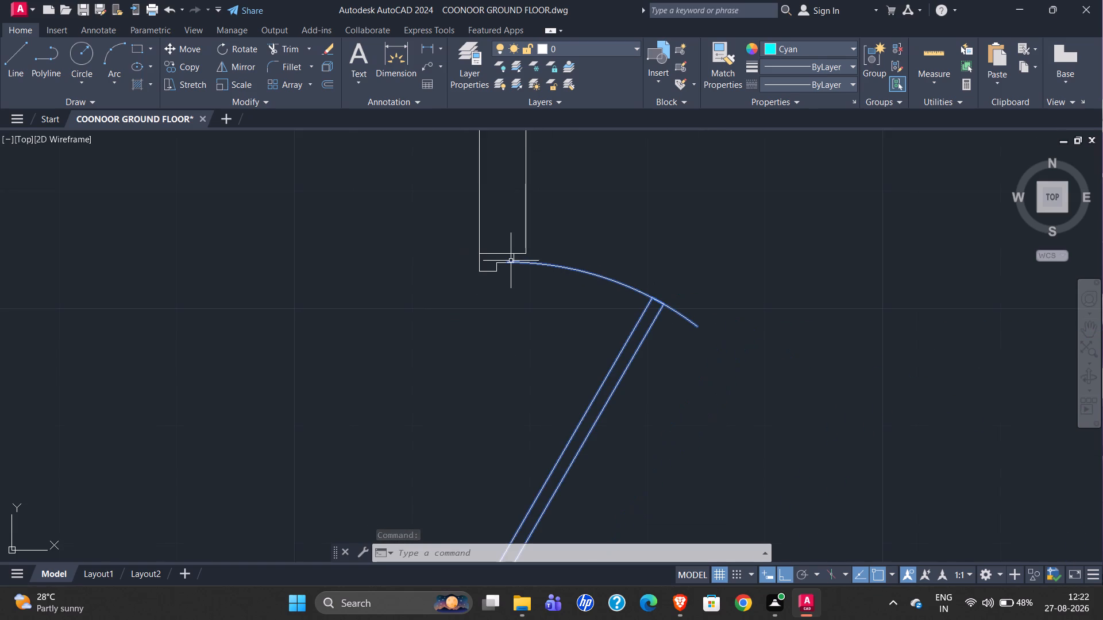
pyautogui.scroll(-2, 749, 274)
pyautogui.press('Escape')
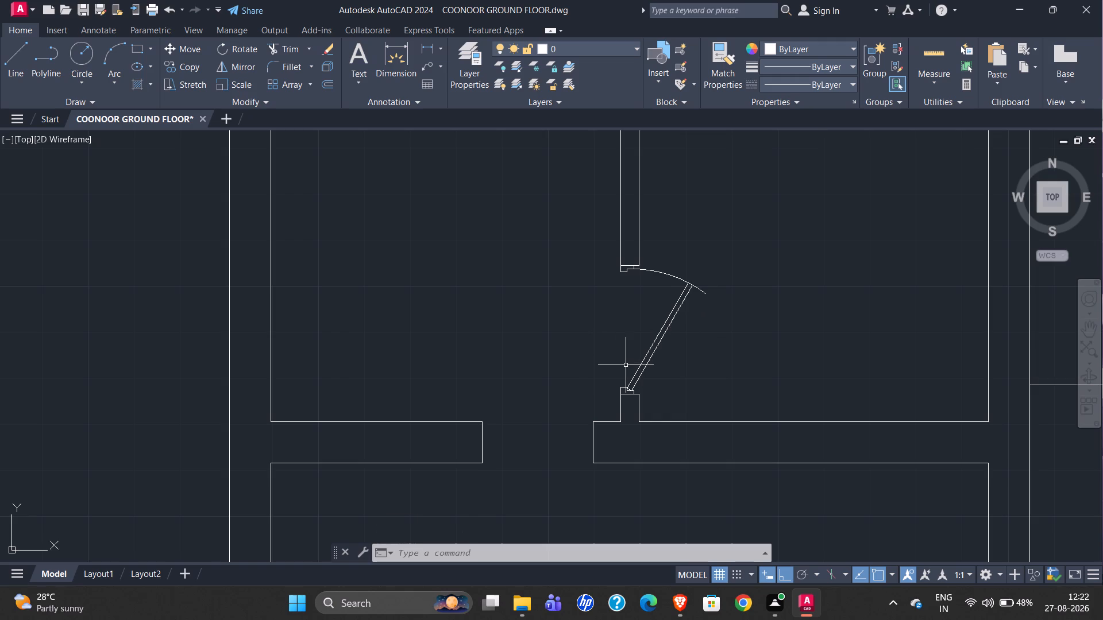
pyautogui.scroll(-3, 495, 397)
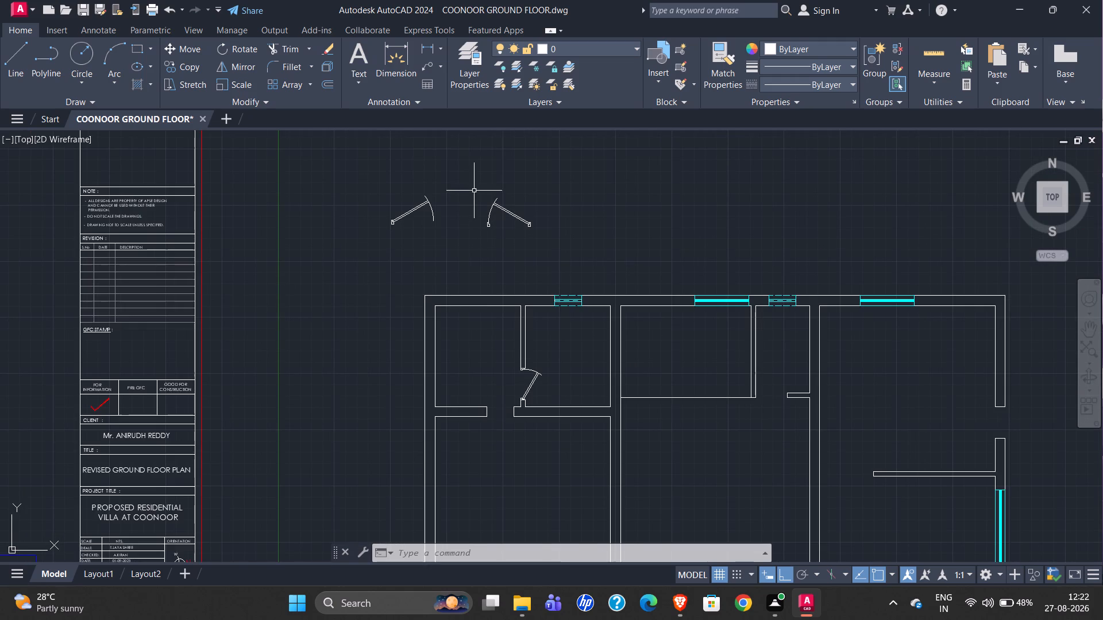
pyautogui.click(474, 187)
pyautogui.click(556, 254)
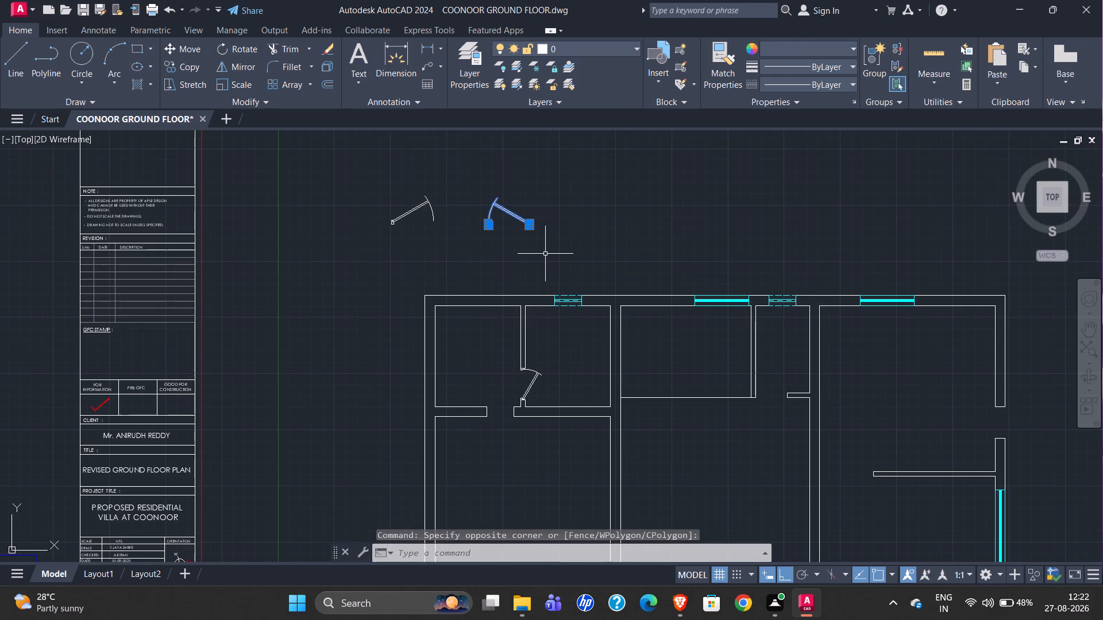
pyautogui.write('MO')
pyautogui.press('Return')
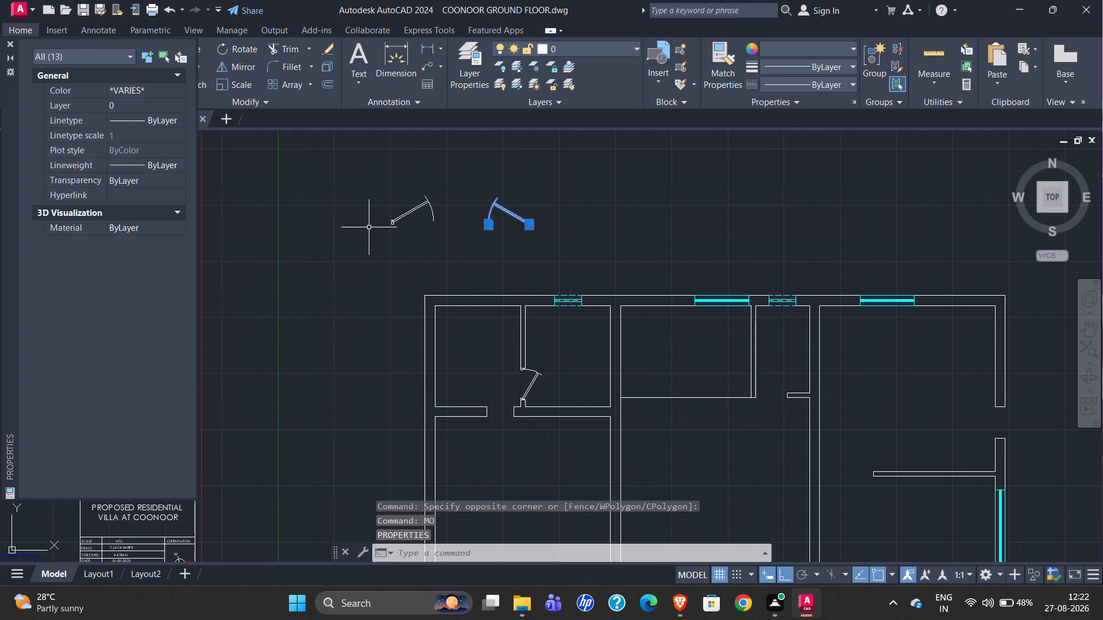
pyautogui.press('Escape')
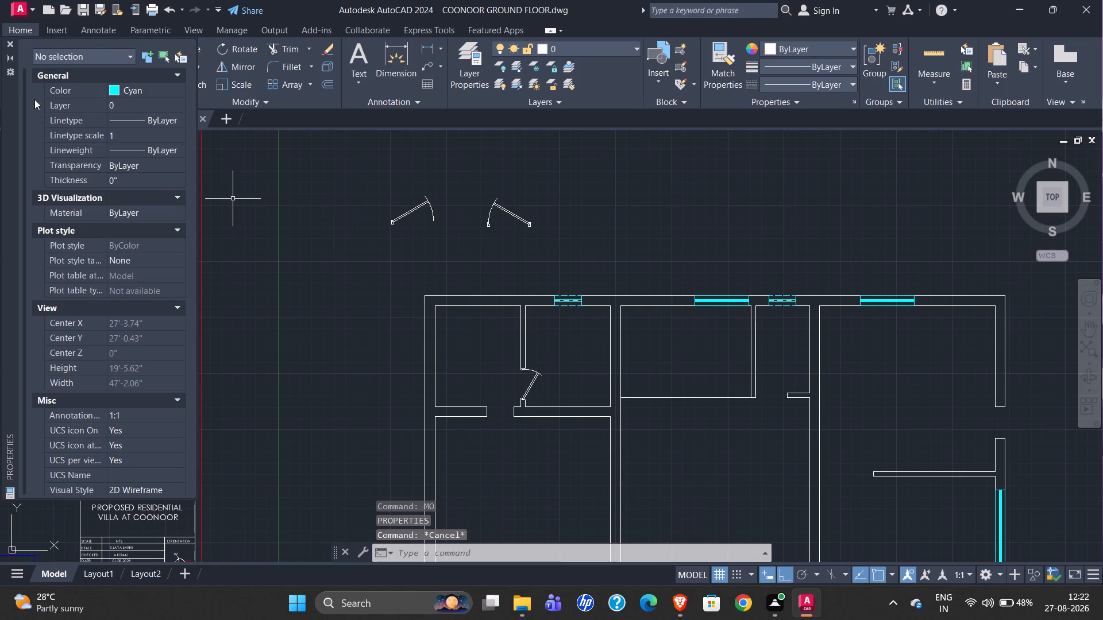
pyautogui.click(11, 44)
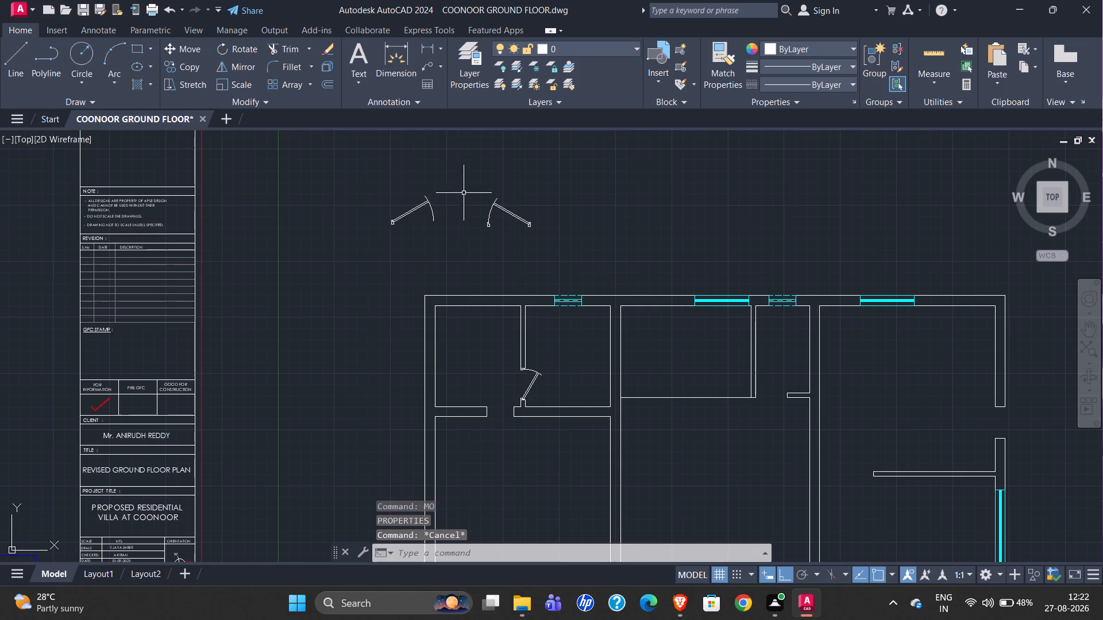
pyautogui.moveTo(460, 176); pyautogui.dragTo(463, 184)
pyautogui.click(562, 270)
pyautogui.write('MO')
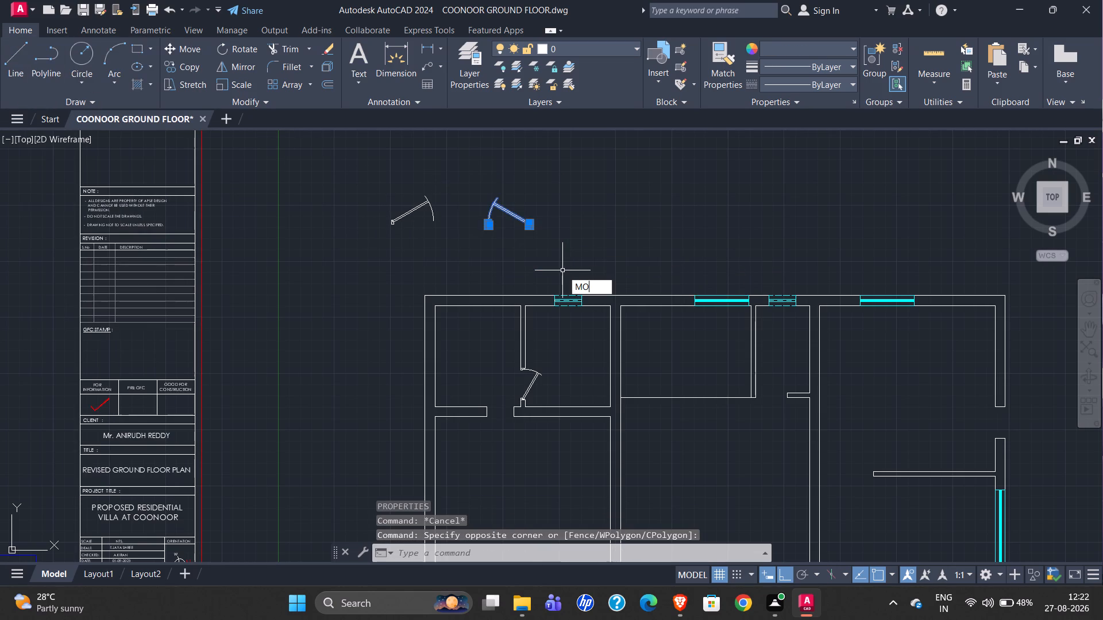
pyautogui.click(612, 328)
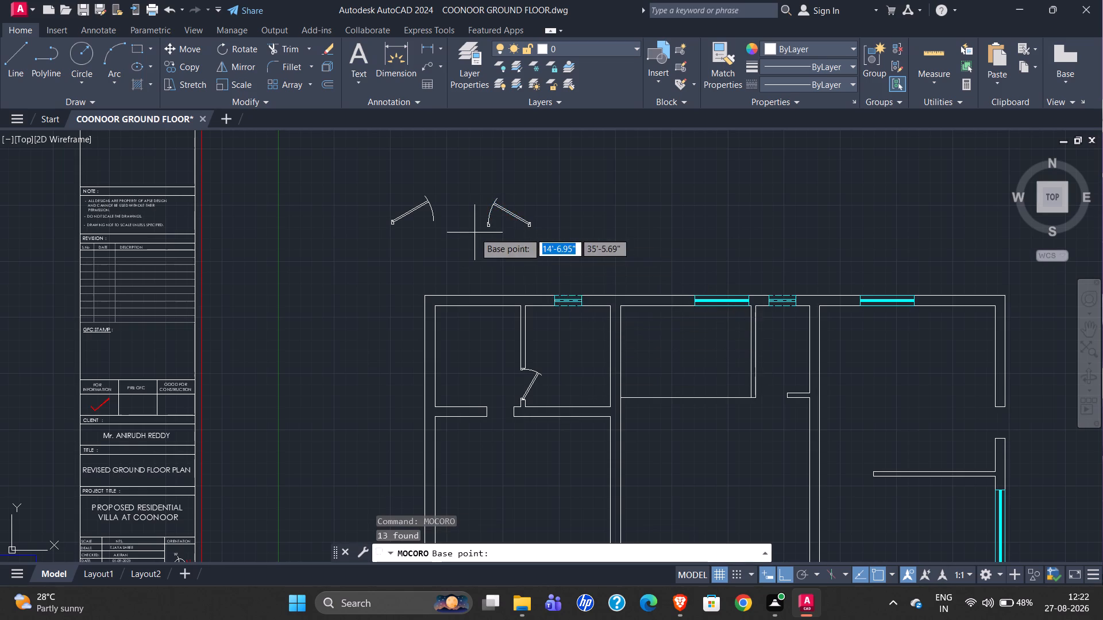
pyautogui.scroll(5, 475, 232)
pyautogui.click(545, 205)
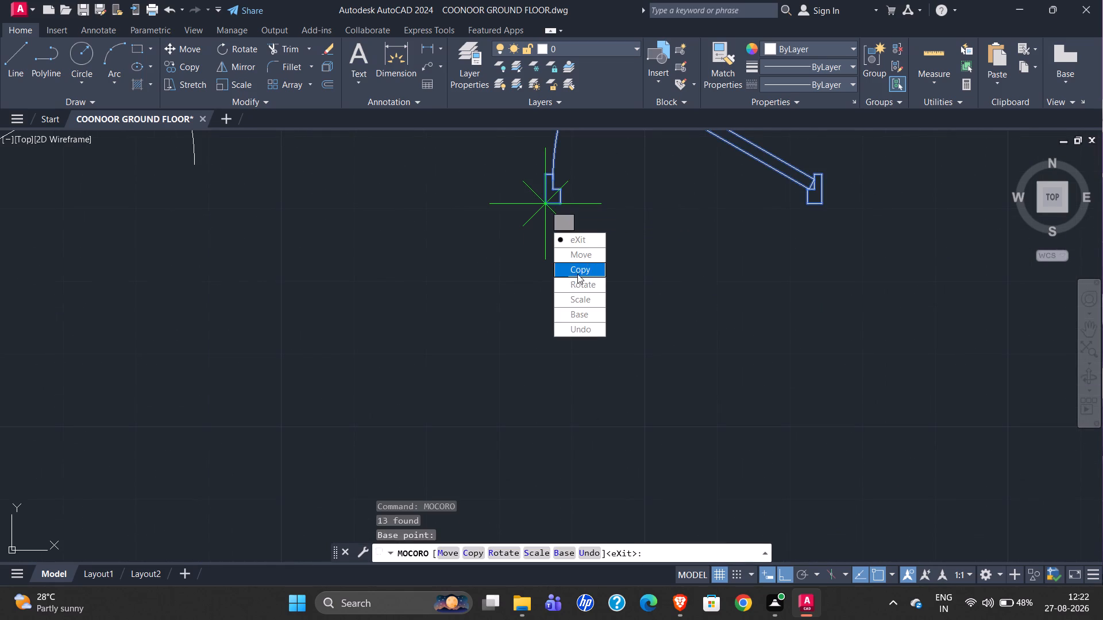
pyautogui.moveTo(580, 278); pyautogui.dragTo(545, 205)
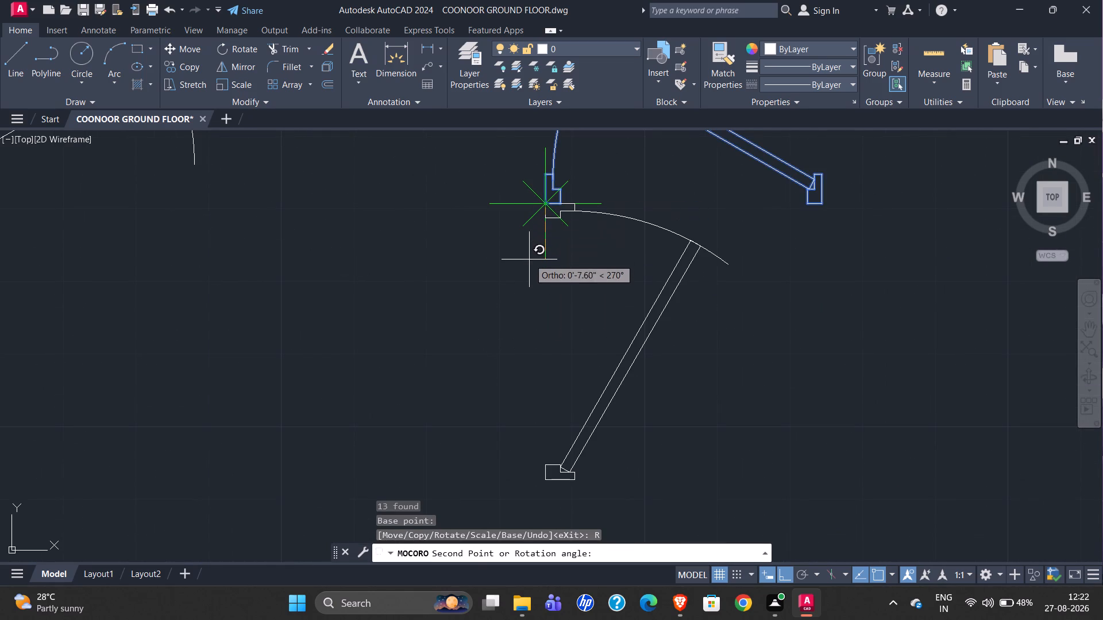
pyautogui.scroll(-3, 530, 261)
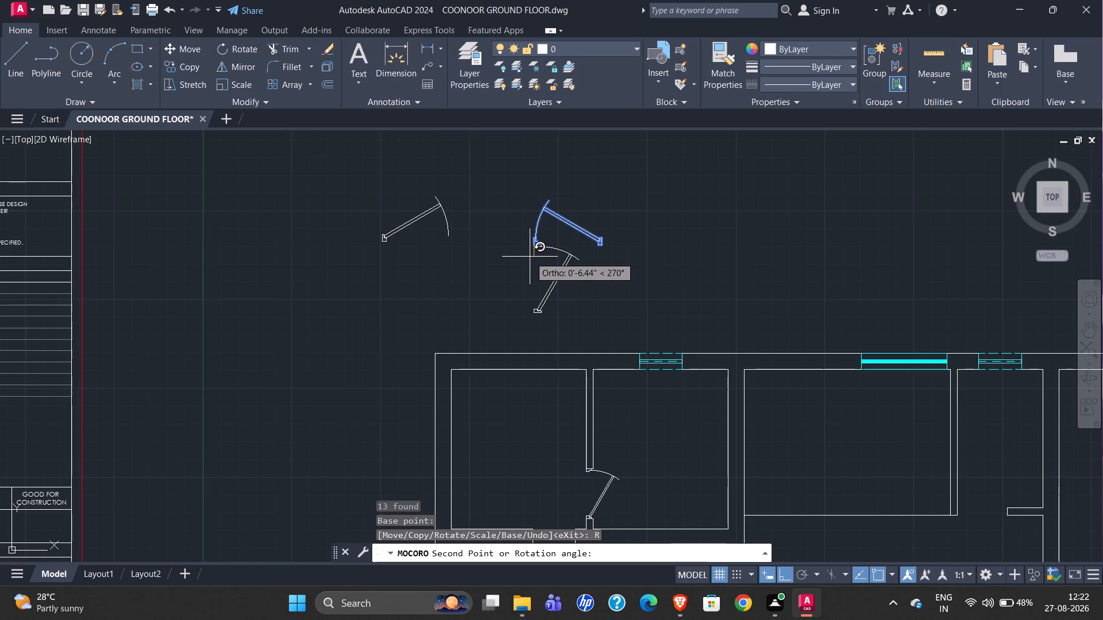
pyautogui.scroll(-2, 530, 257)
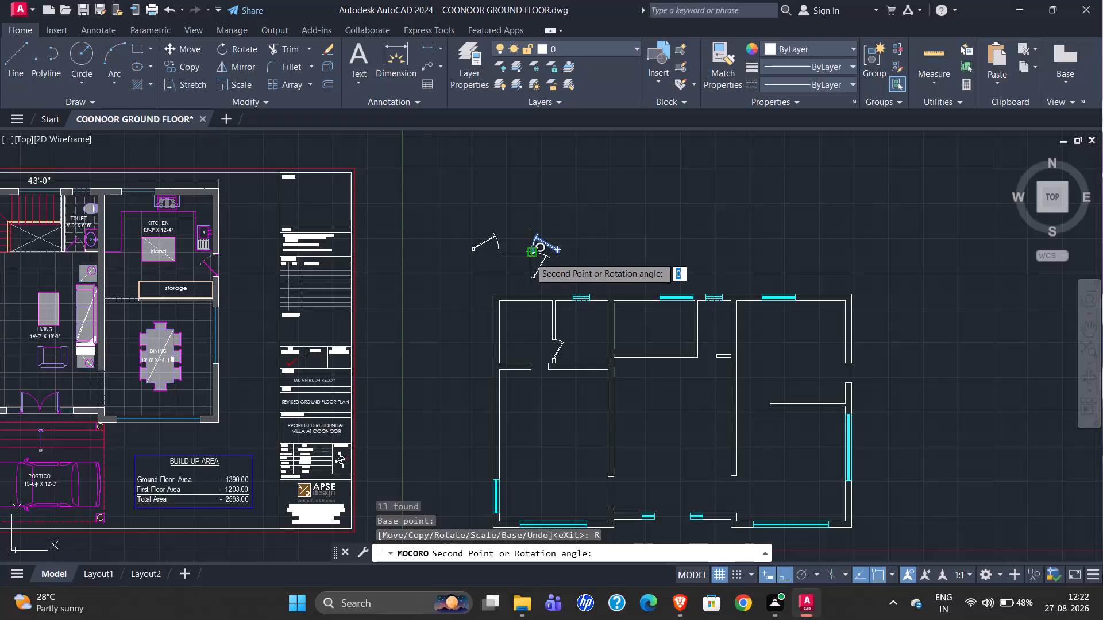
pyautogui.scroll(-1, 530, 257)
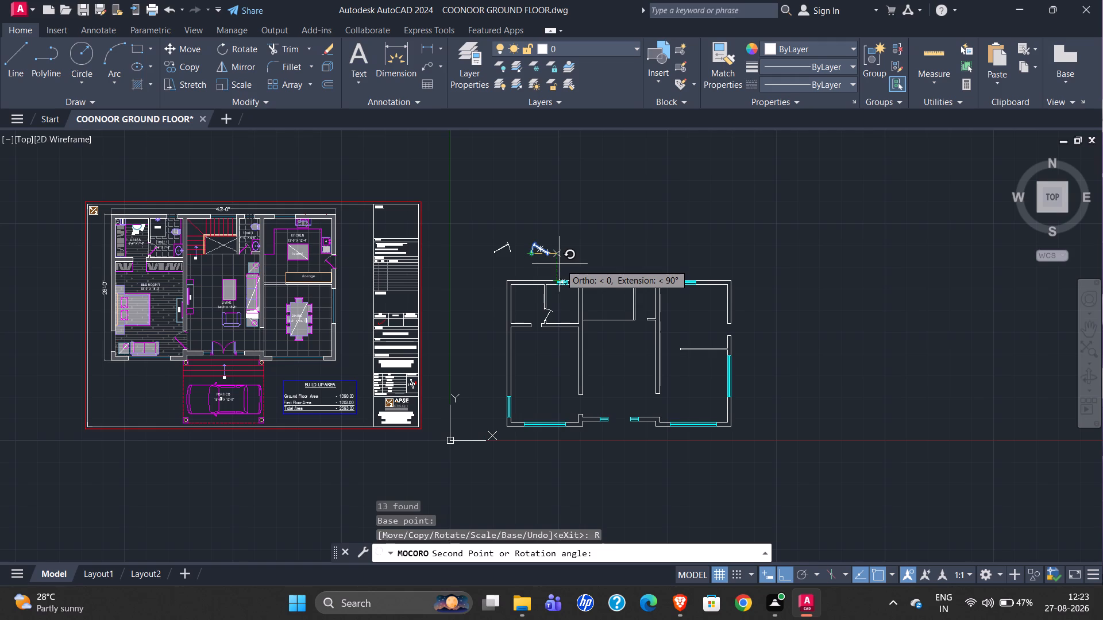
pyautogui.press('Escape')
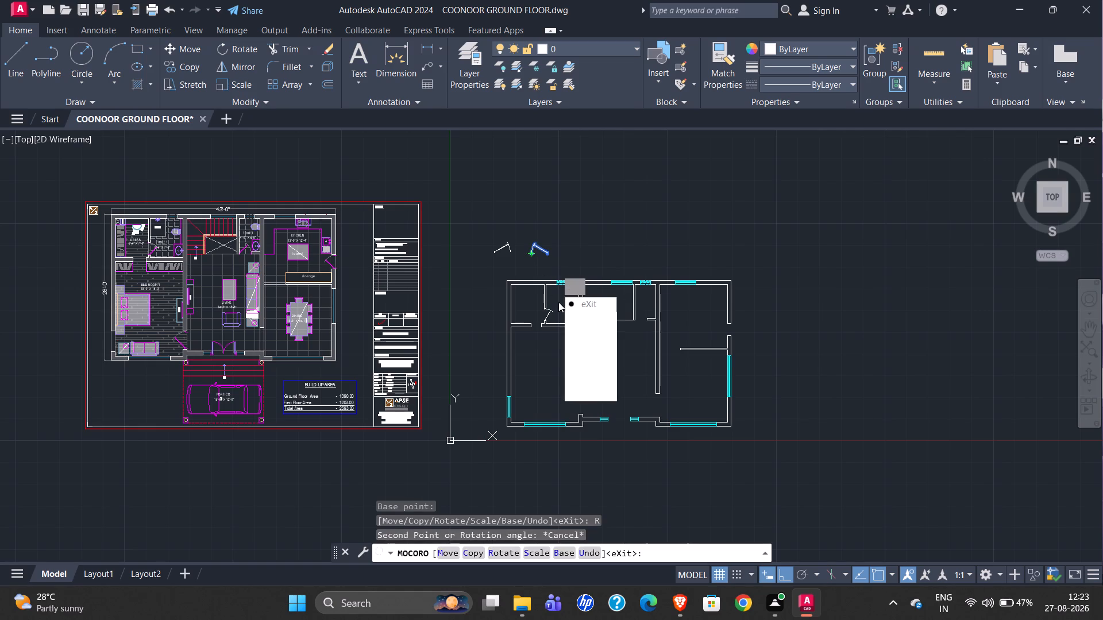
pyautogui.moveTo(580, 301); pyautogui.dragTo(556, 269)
# Examine the bedroom and main entrance doors in the original plan, and the spare framed doors above the redrawn plan.
pyautogui.scroll(5, 222, 363)
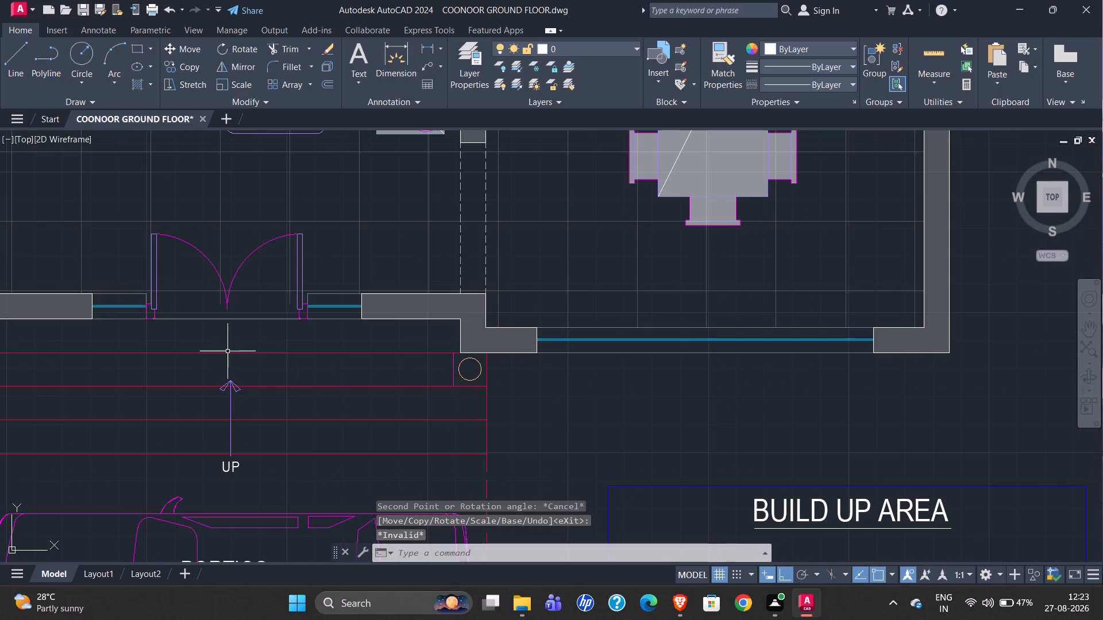
pyautogui.scroll(2, 276, 331)
pyautogui.scroll(-4, 275, 344)
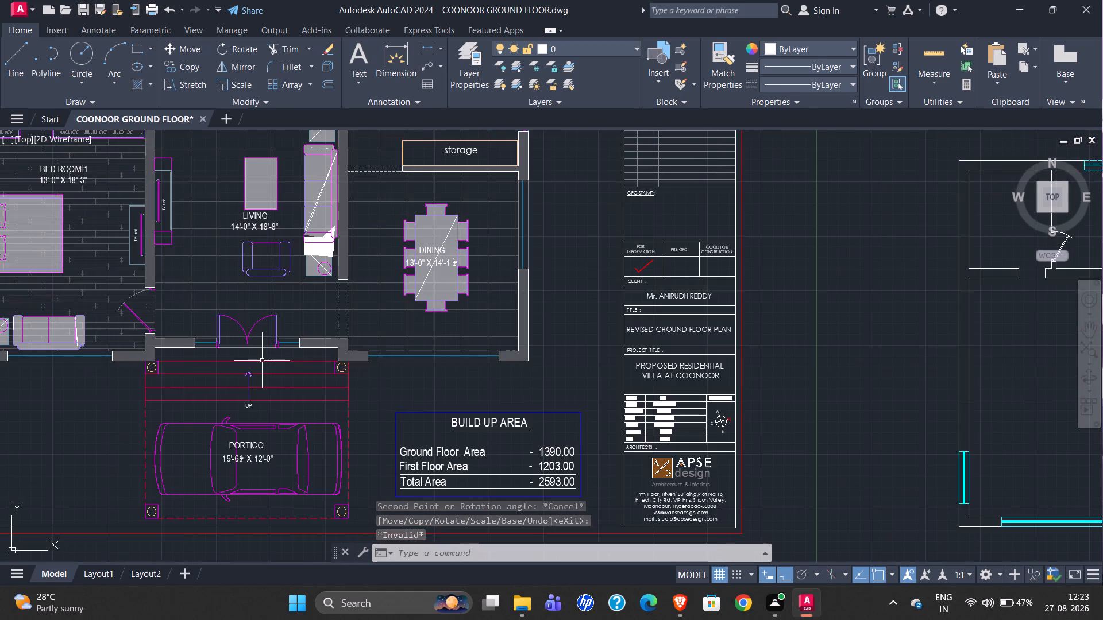
pyautogui.scroll(-2, 266, 364)
pyautogui.scroll(4, 187, 358)
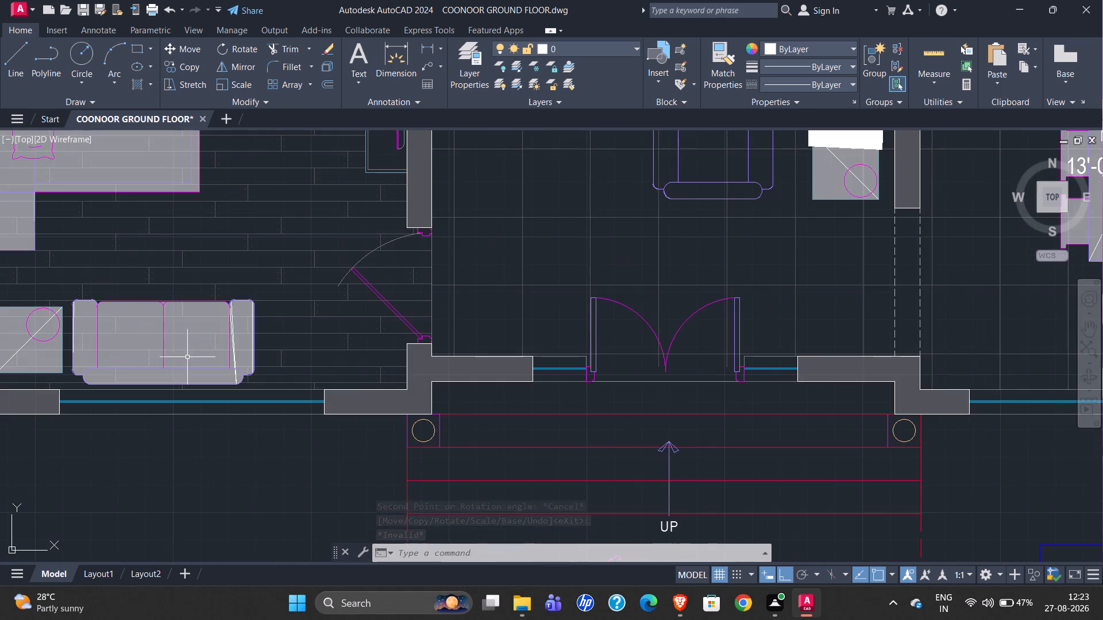
pyautogui.scroll(-3, 211, 361)
pyautogui.scroll(4, 194, 337)
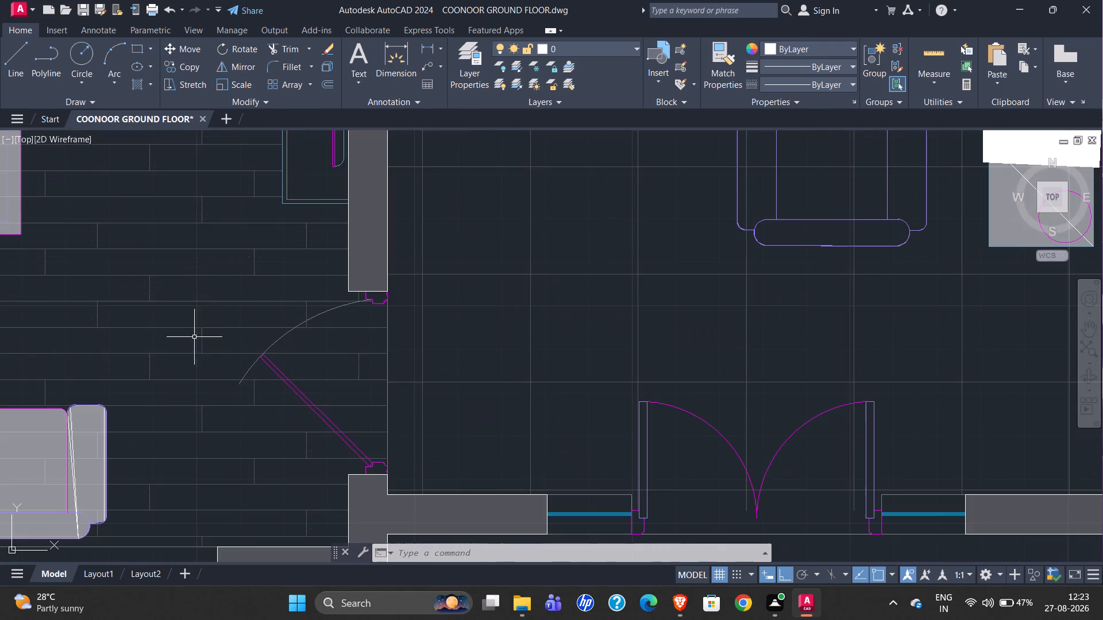
pyautogui.scroll(-4, 272, 377)
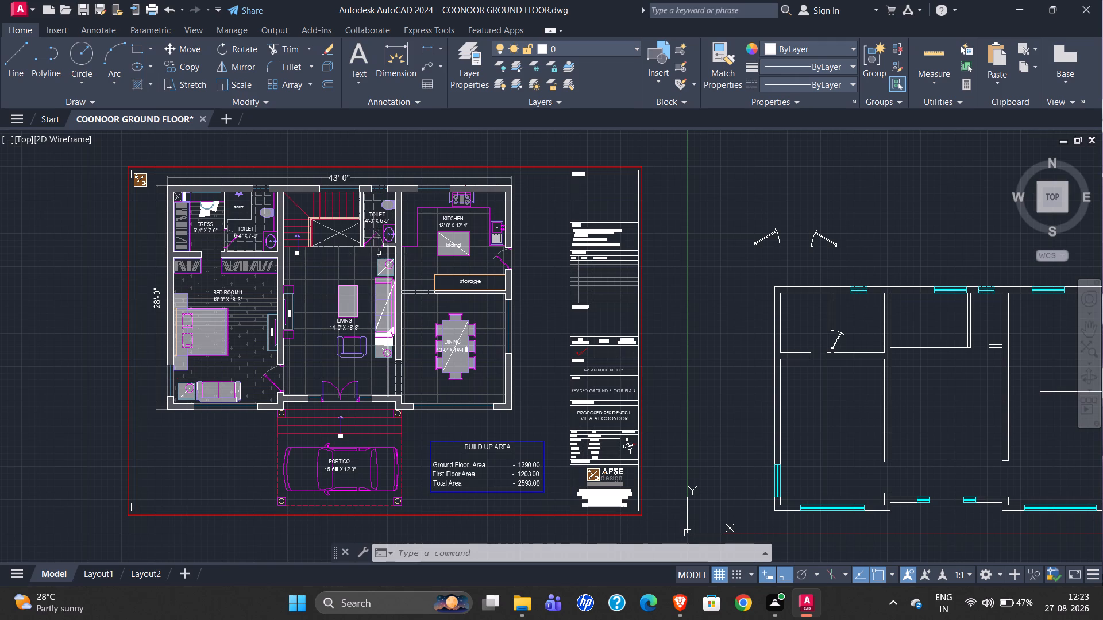
pyautogui.scroll(-1, 187, 289)
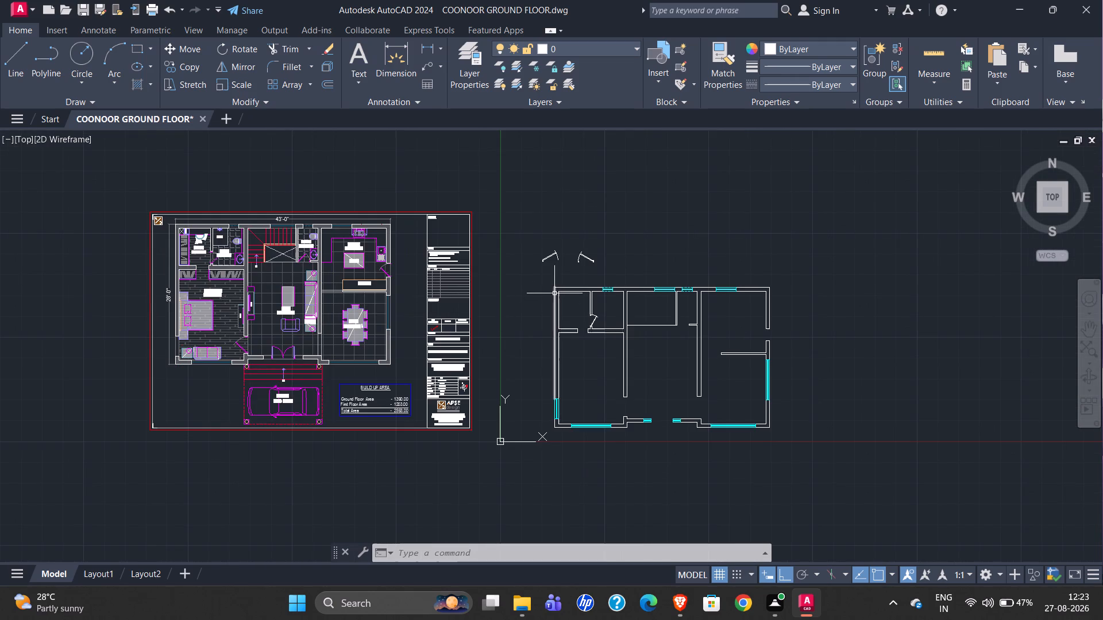
pyautogui.scroll(3, 553, 293)
pyautogui.scroll(-1, 540, 294)
pyautogui.scroll(3, 554, 170)
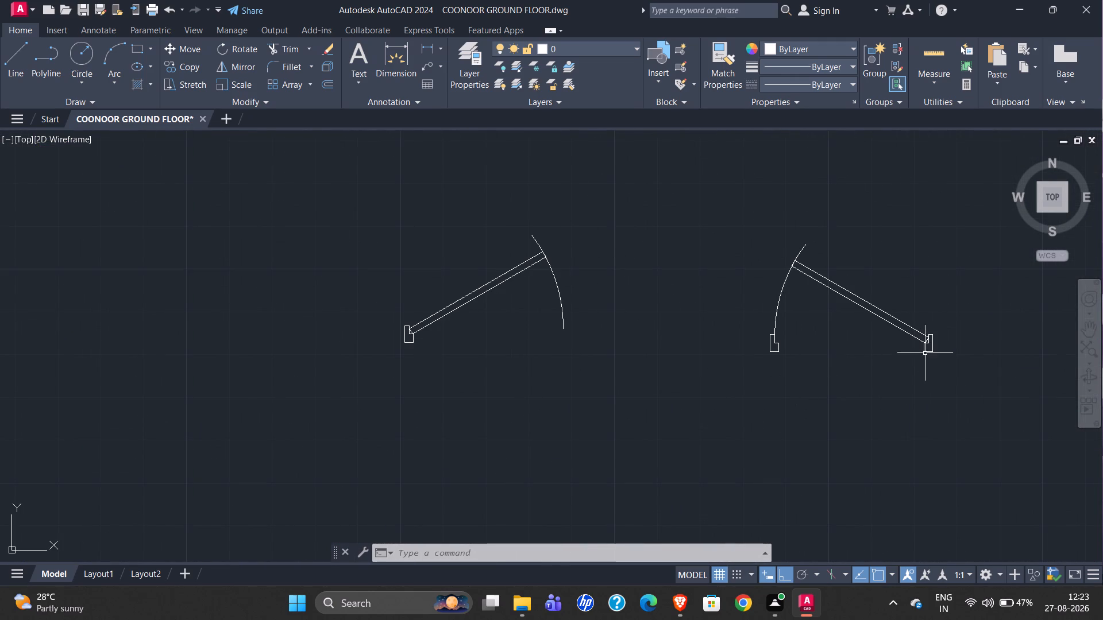
pyautogui.scroll(2, 946, 359)
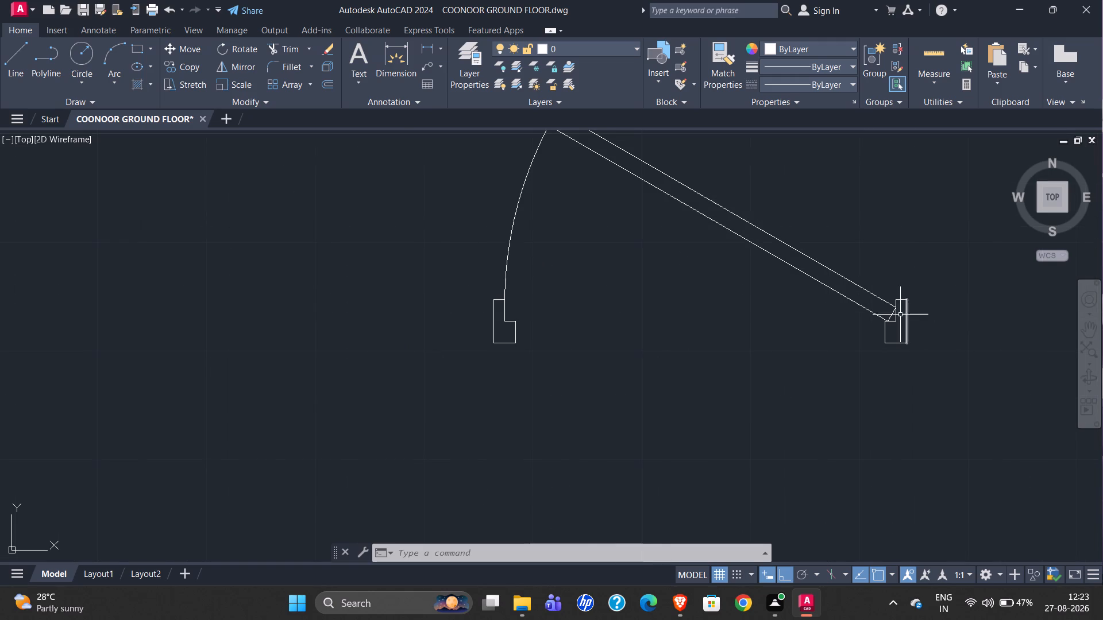
# Move the right-hand door's hinge-side jamb by its rebate midpoint to the end of the left-hand door's swing arc, with Ortho off.
pyautogui.click(866, 273)
pyautogui.click(935, 388)
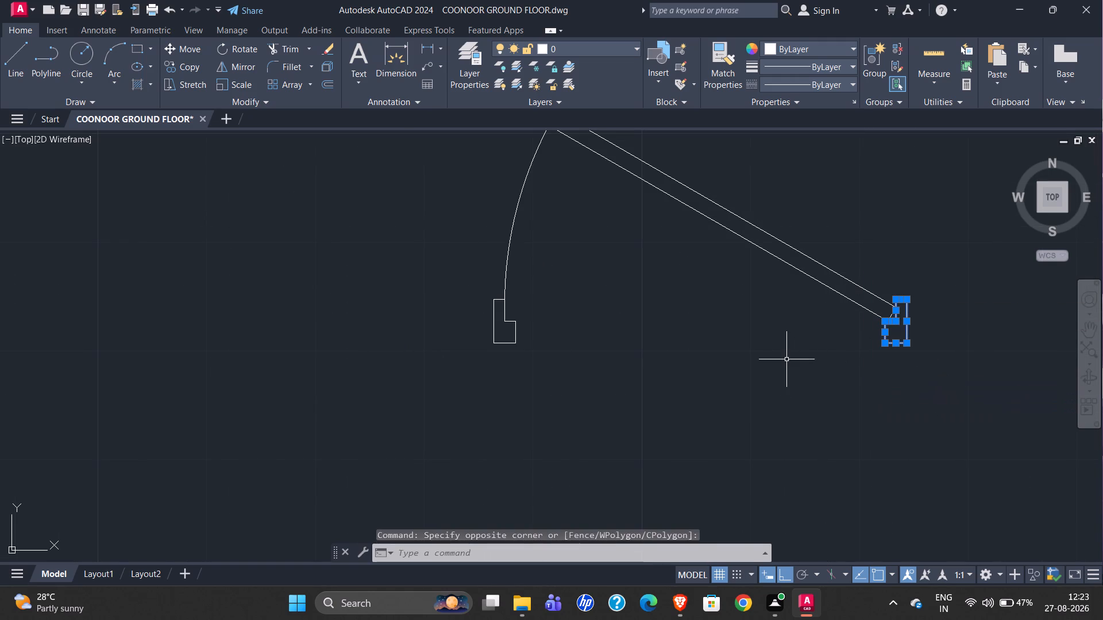
pyautogui.press('m')
pyautogui.press('Return')
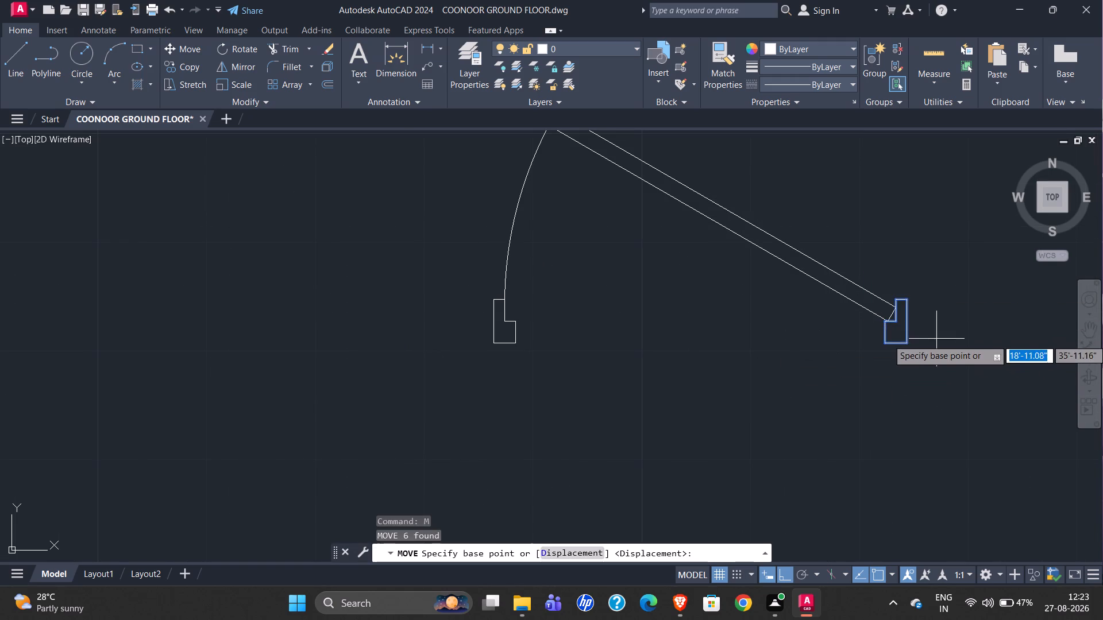
pyautogui.scroll(4, 896, 327)
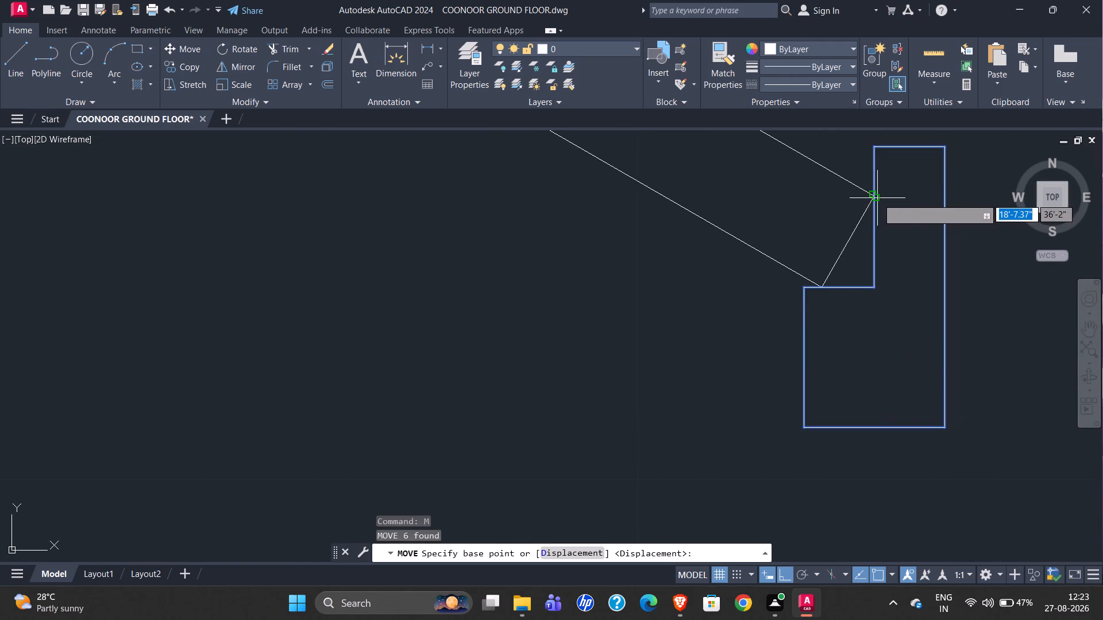
pyautogui.click(836, 286)
pyautogui.scroll(-5, 966, 263)
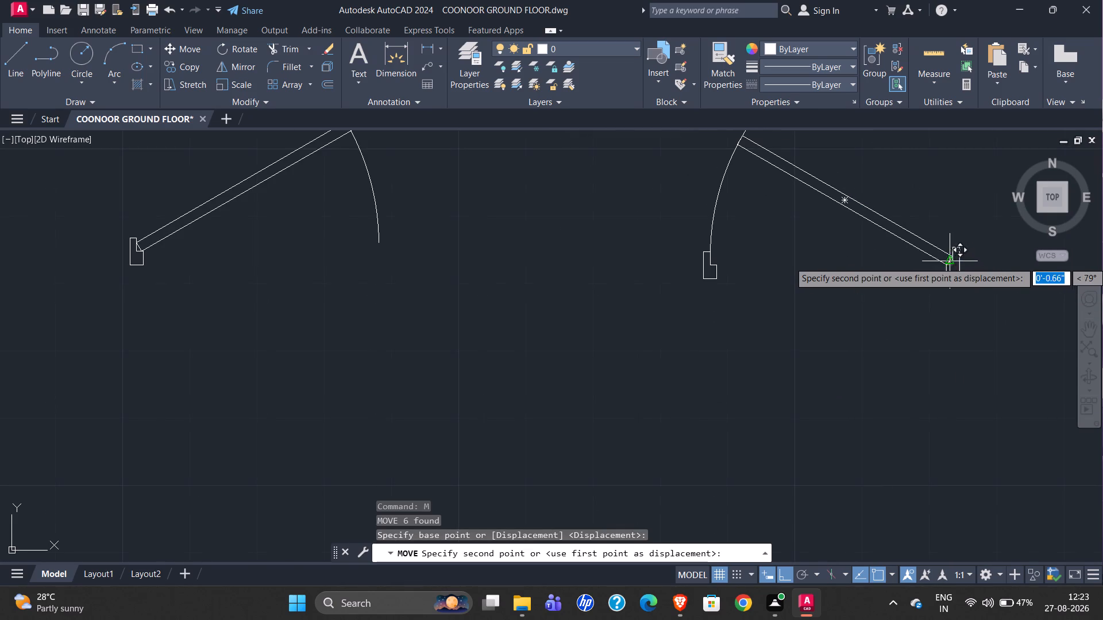
pyautogui.scroll(5, 129, 243)
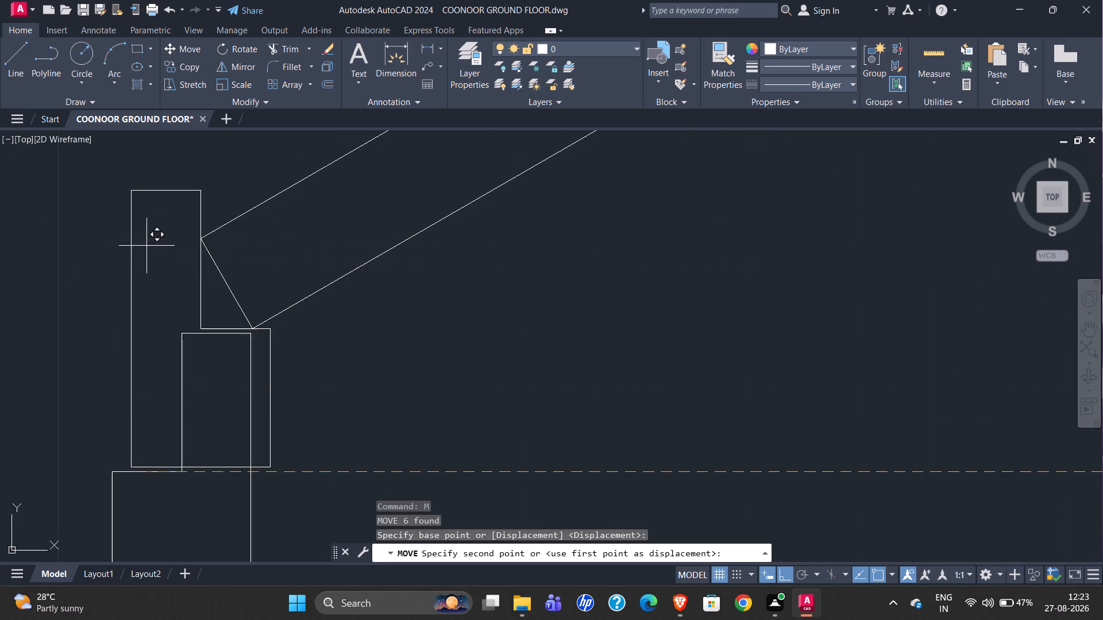
pyautogui.scroll(-3, 75, 268)
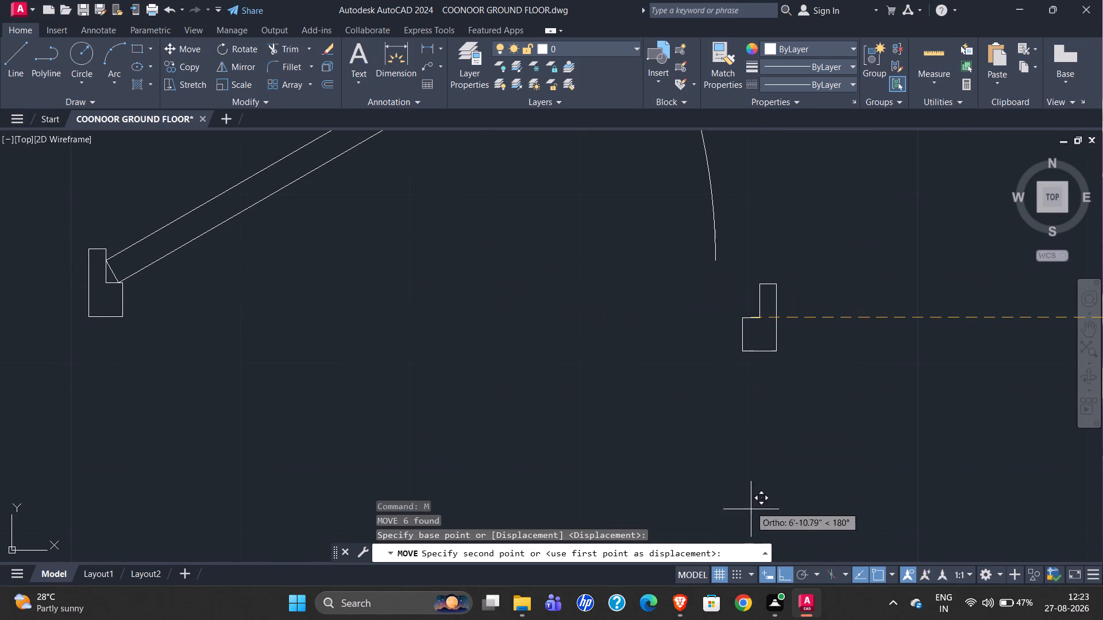
pyautogui.click(785, 573)
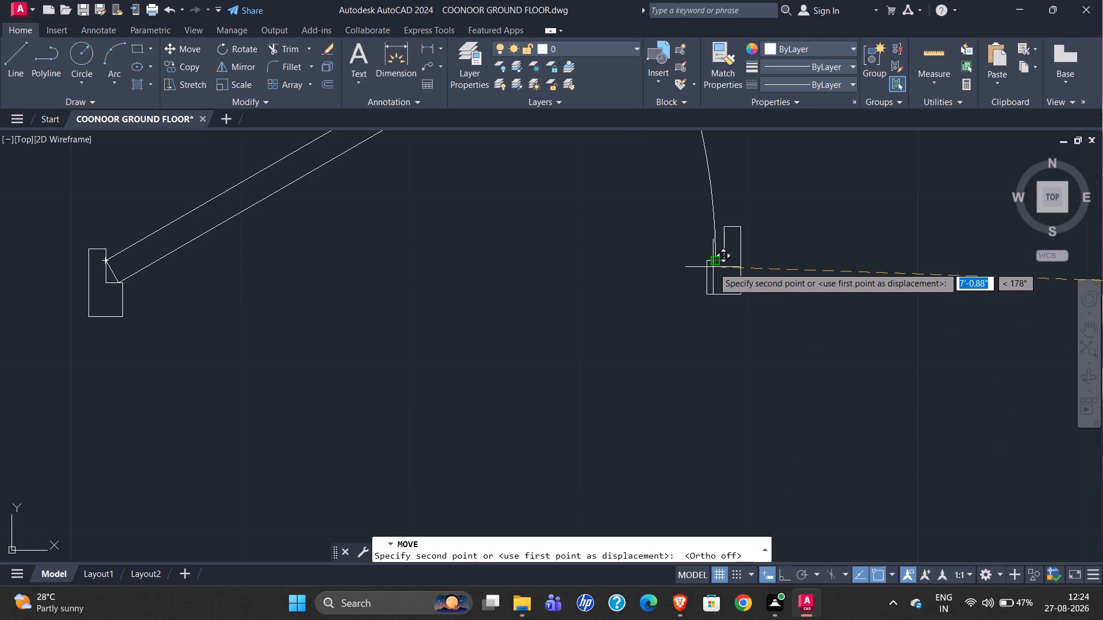
pyautogui.scroll(2, 713, 267)
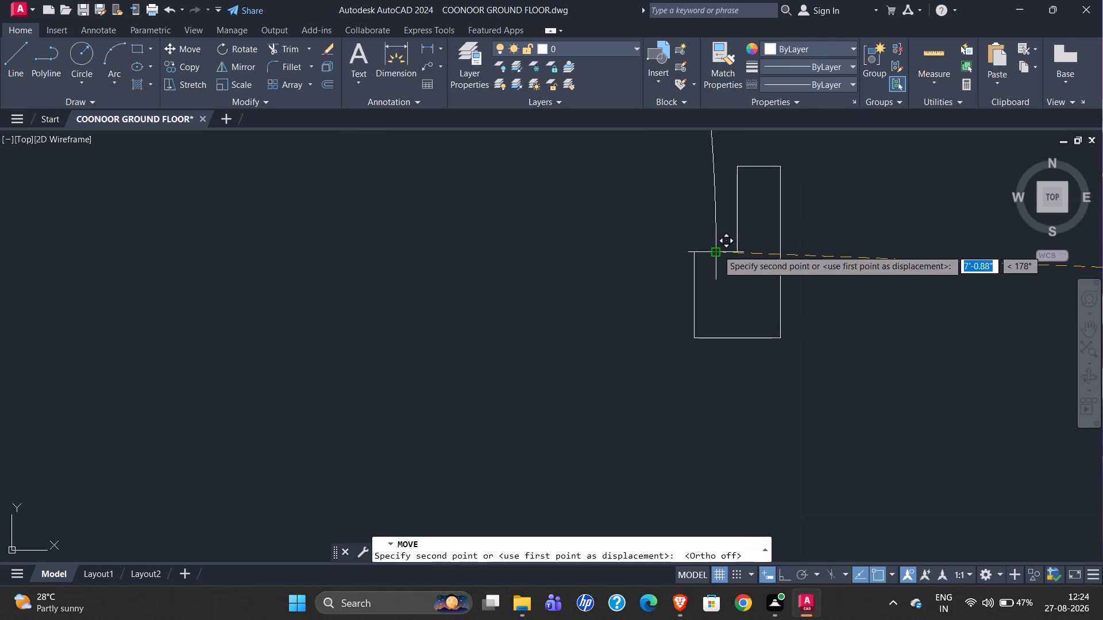
pyautogui.click(718, 250)
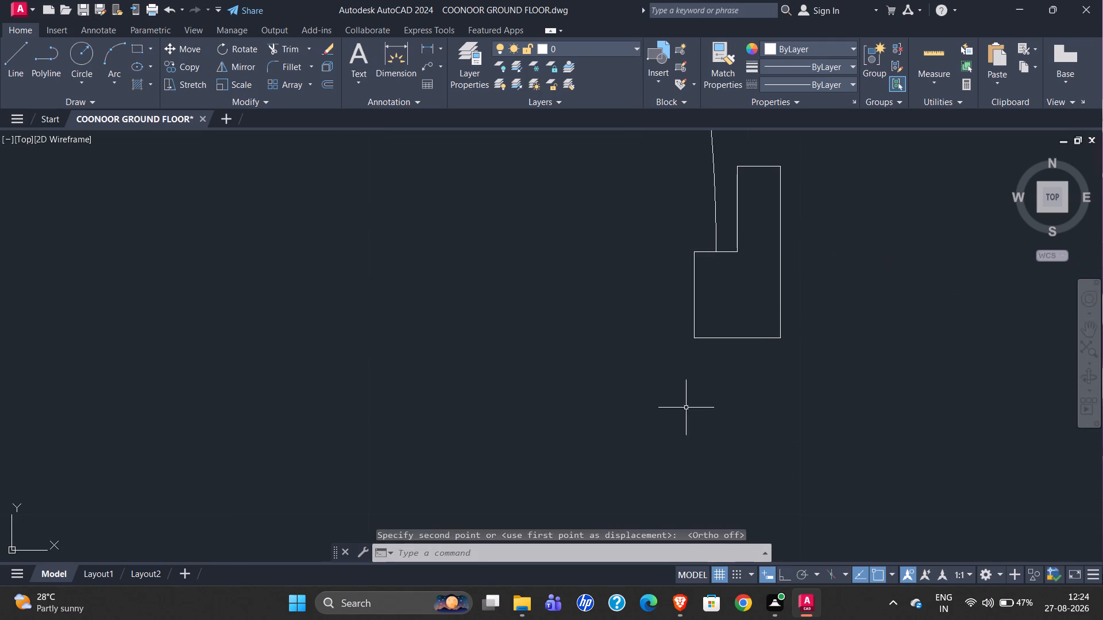
pyautogui.scroll(-2, 669, 439)
pyautogui.press('Escape')
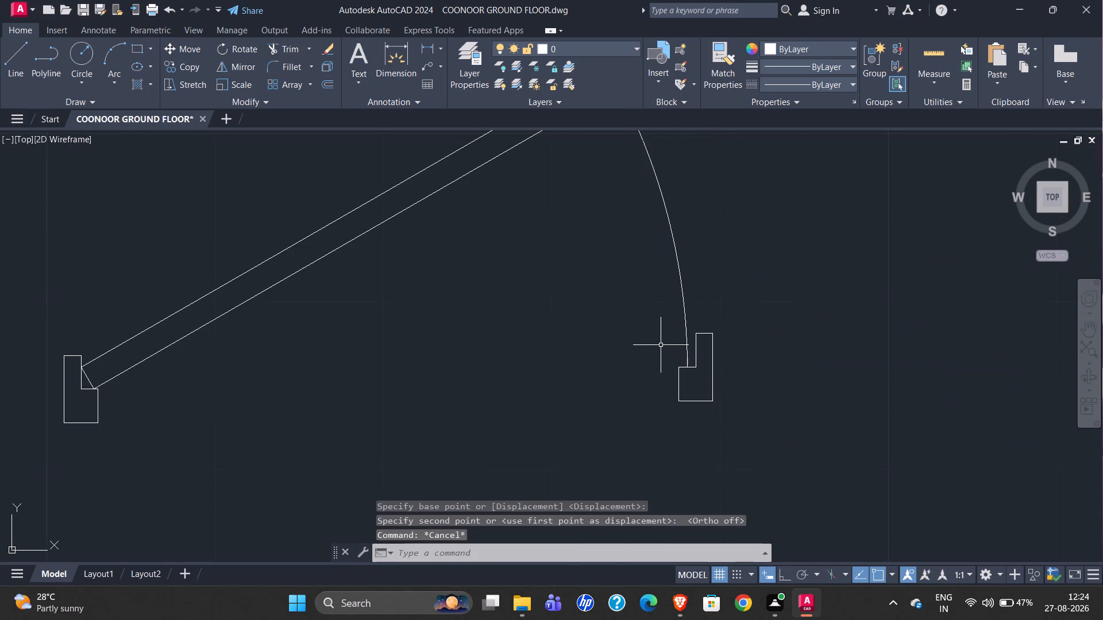
# Move the relocated jamb straight down about 1.3" so its base lines up with the left-hand door's hinge-side jamb.
pyautogui.click(644, 297)
pyautogui.click(760, 444)
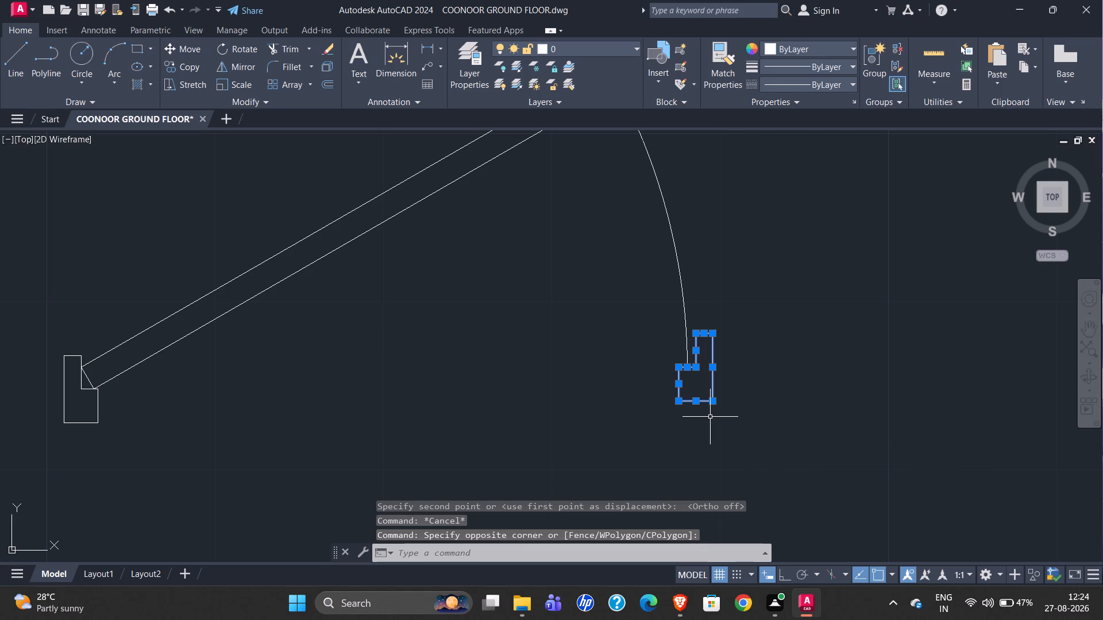
pyautogui.press('m')
pyautogui.press('Return')
pyautogui.click(678, 399)
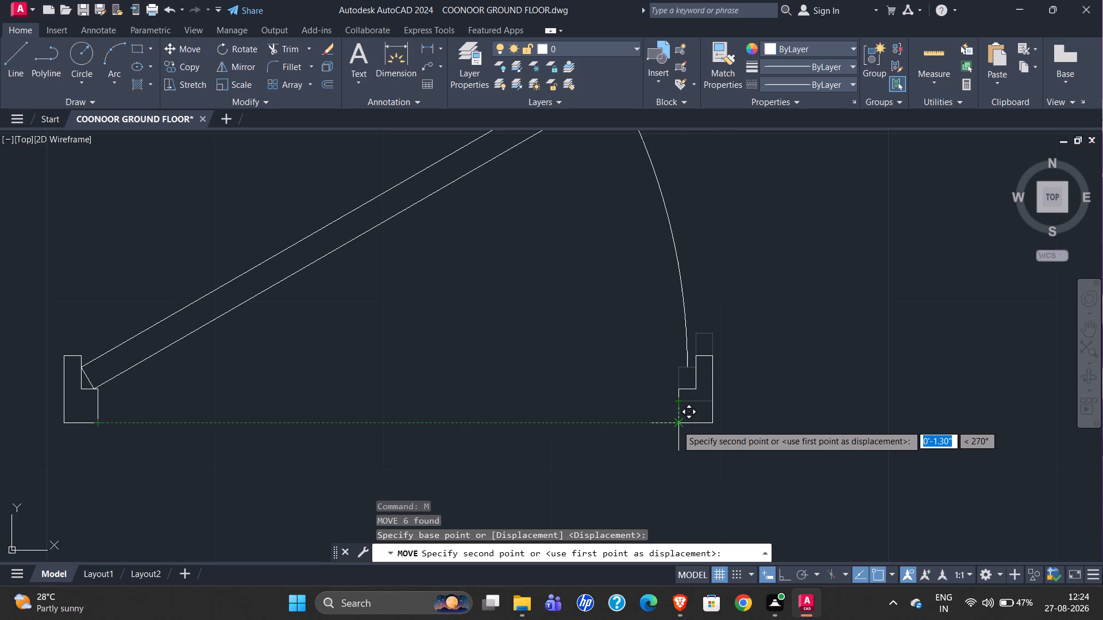
pyautogui.click(677, 425)
pyautogui.scroll(1, 708, 380)
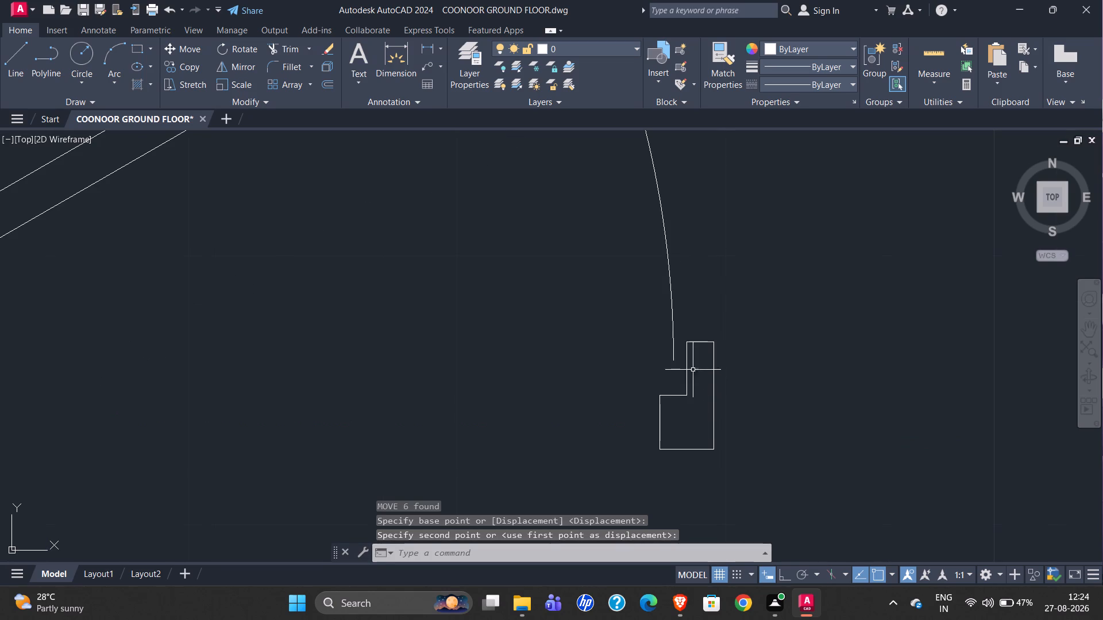
pyautogui.click(686, 363)
pyautogui.press('Escape')
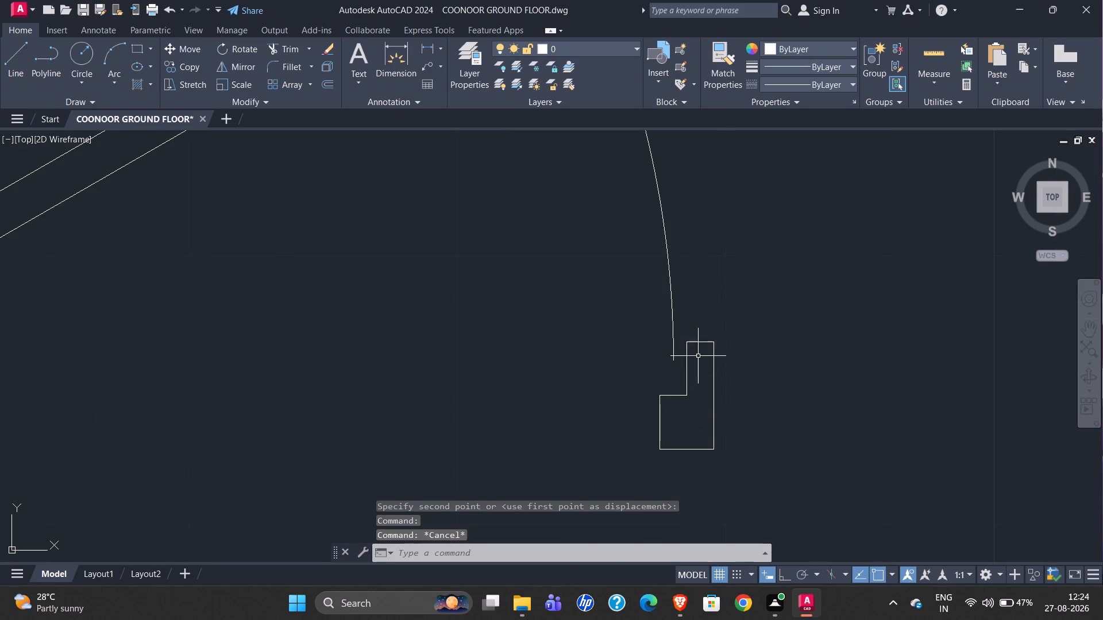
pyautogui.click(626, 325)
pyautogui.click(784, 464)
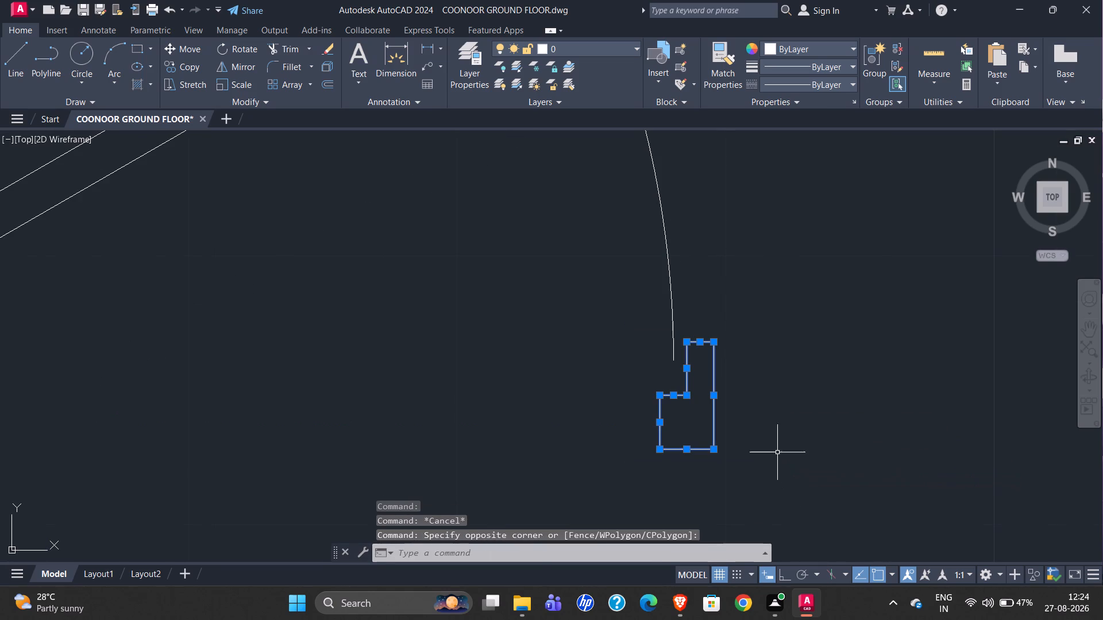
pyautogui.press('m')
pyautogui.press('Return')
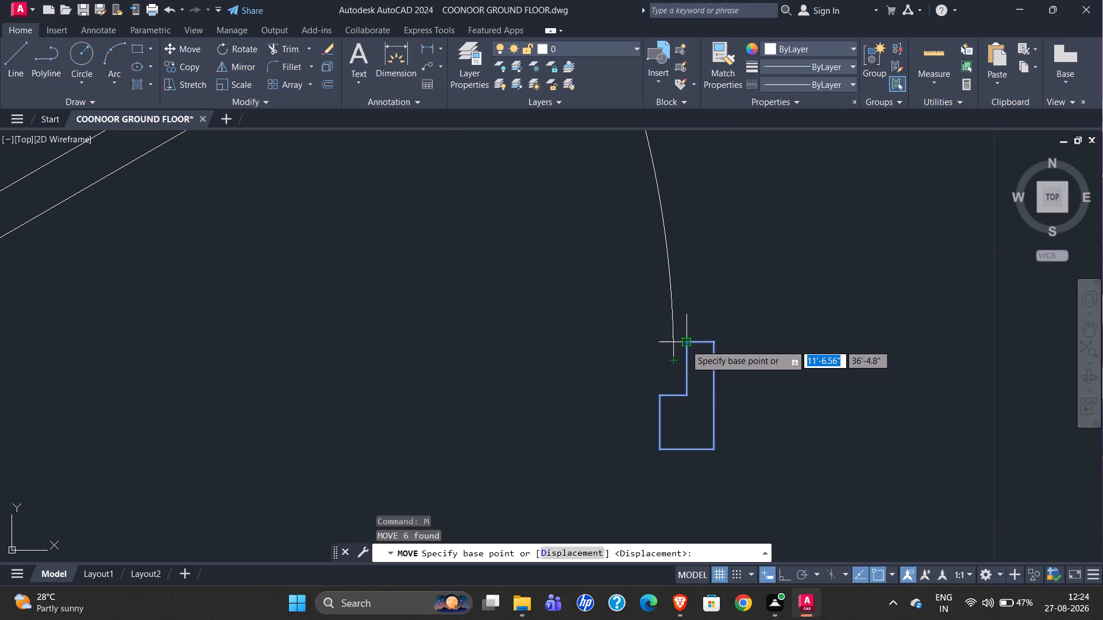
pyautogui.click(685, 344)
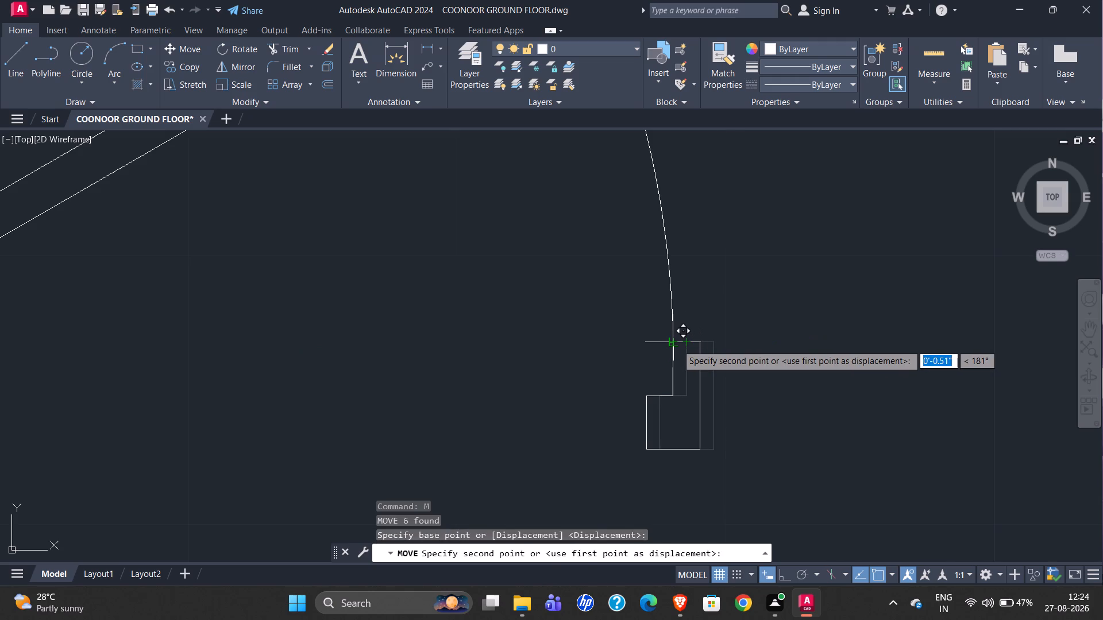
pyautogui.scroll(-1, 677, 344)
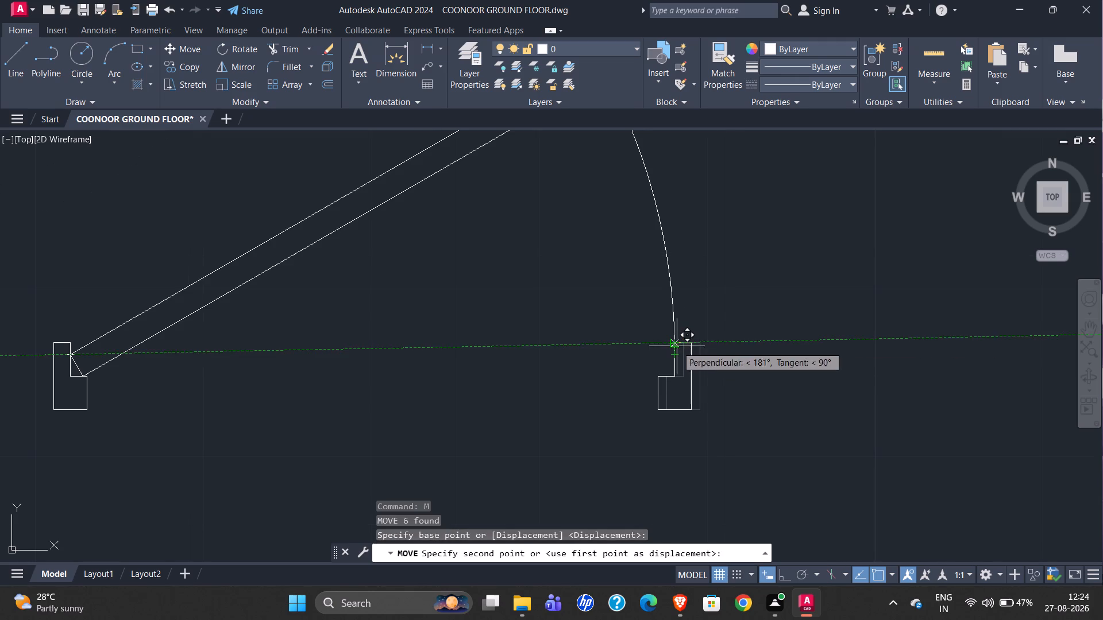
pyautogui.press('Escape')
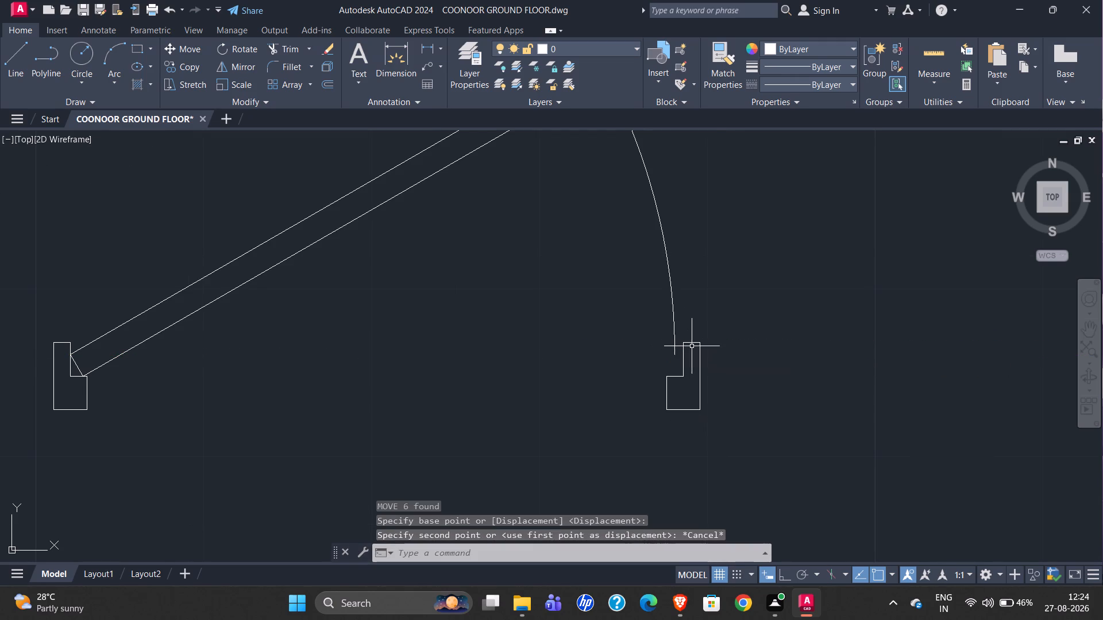
# Move the jamb about 0.51" toward the door opening so its upper inner corner meets the swing arc, with Ortho on.
pyautogui.click(647, 334)
pyautogui.click(768, 472)
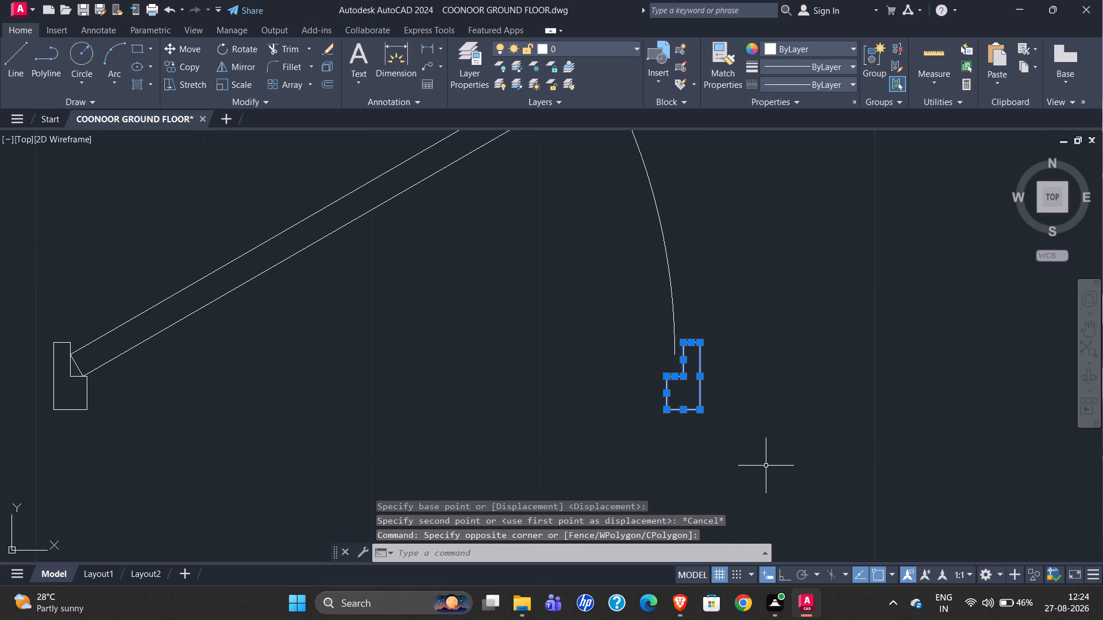
pyautogui.press('m')
pyautogui.press('Return')
pyautogui.click(782, 572)
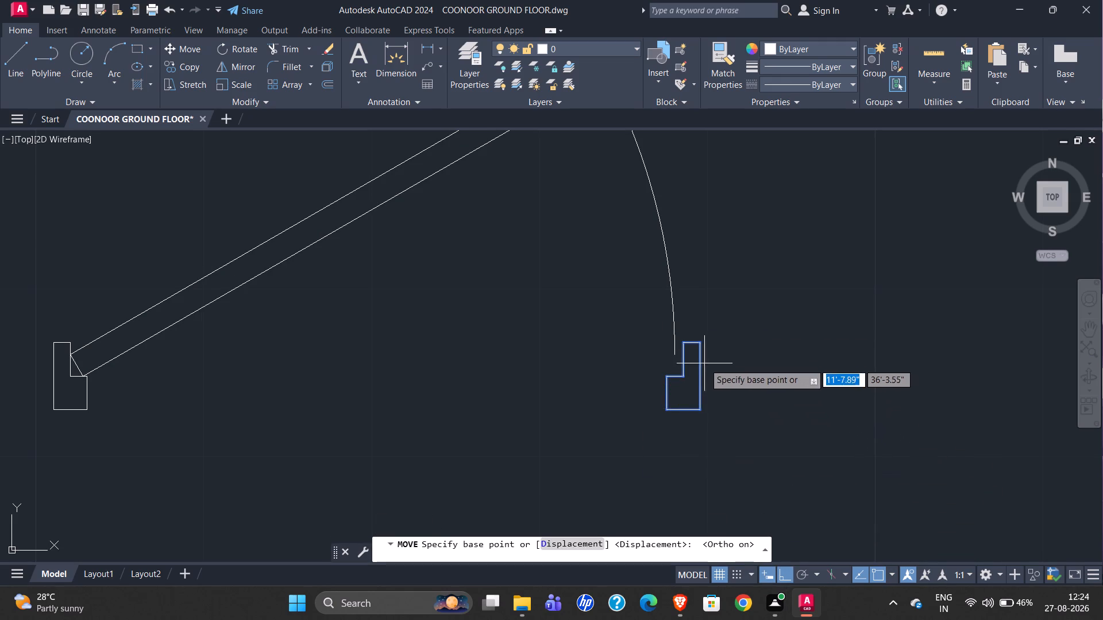
pyautogui.click(684, 347)
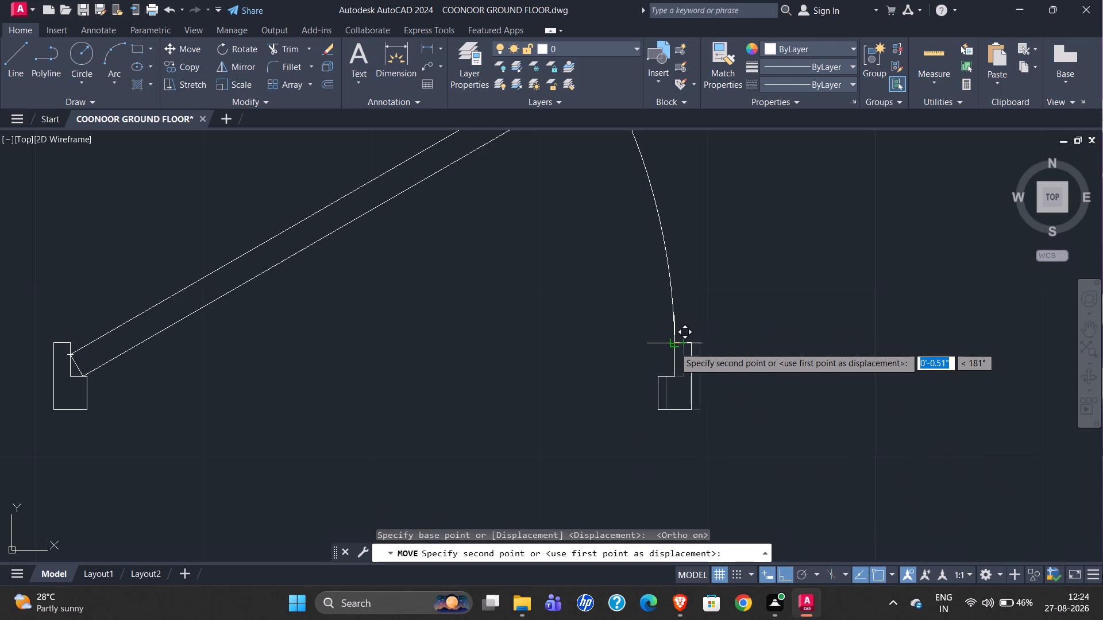
pyautogui.click(674, 347)
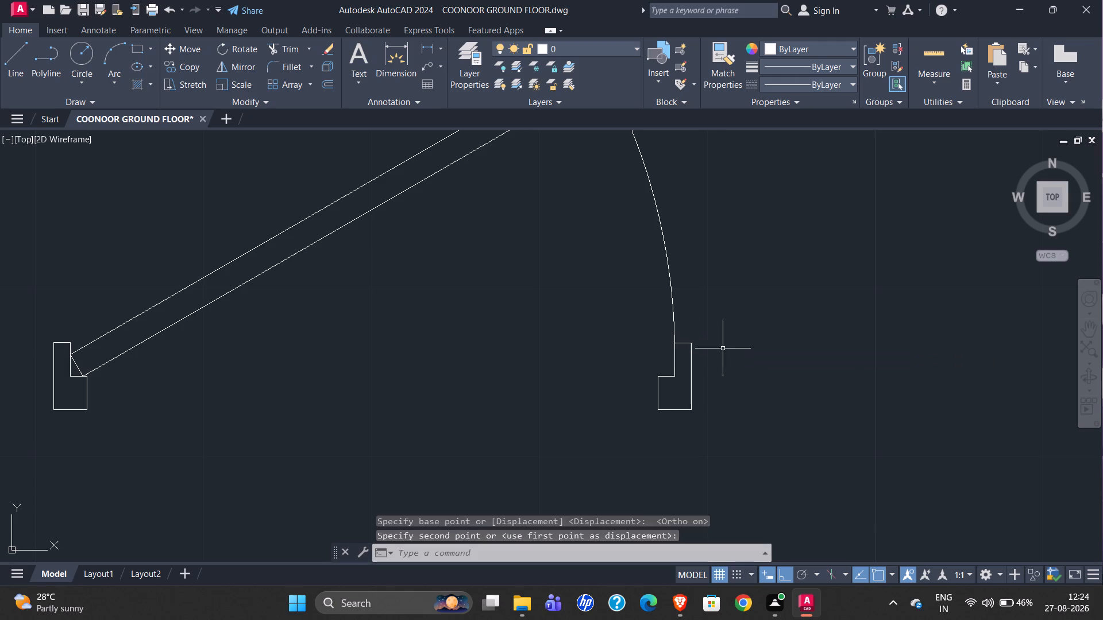
# Check the clear opening between the left-hand door's two jambs with a temporary line along their lower inner corners.
pyautogui.click(15, 48)
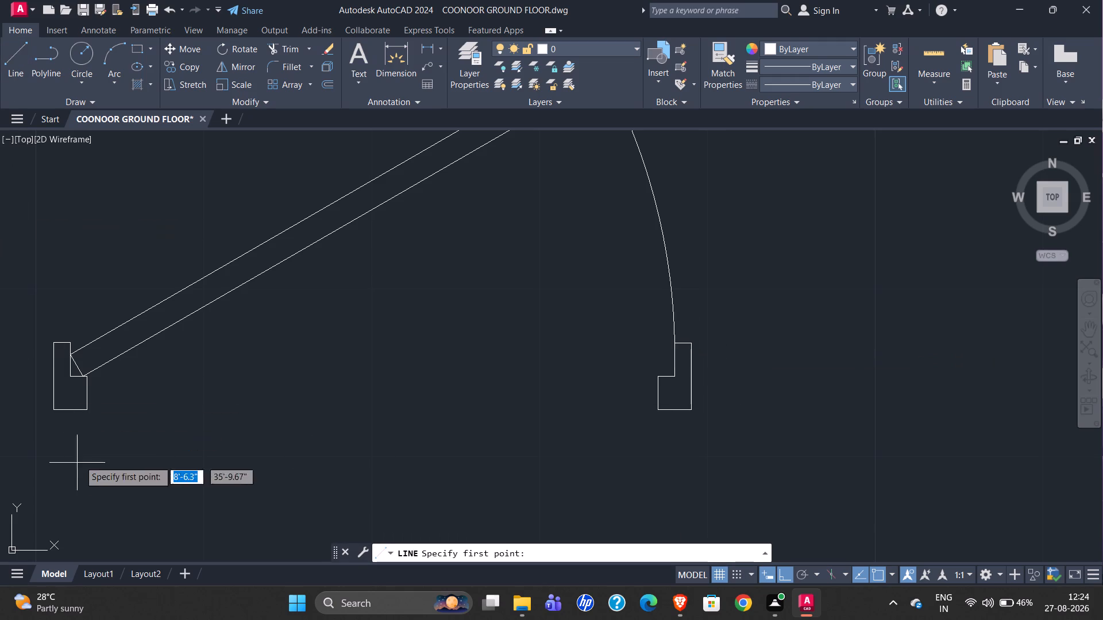
pyautogui.click(84, 406)
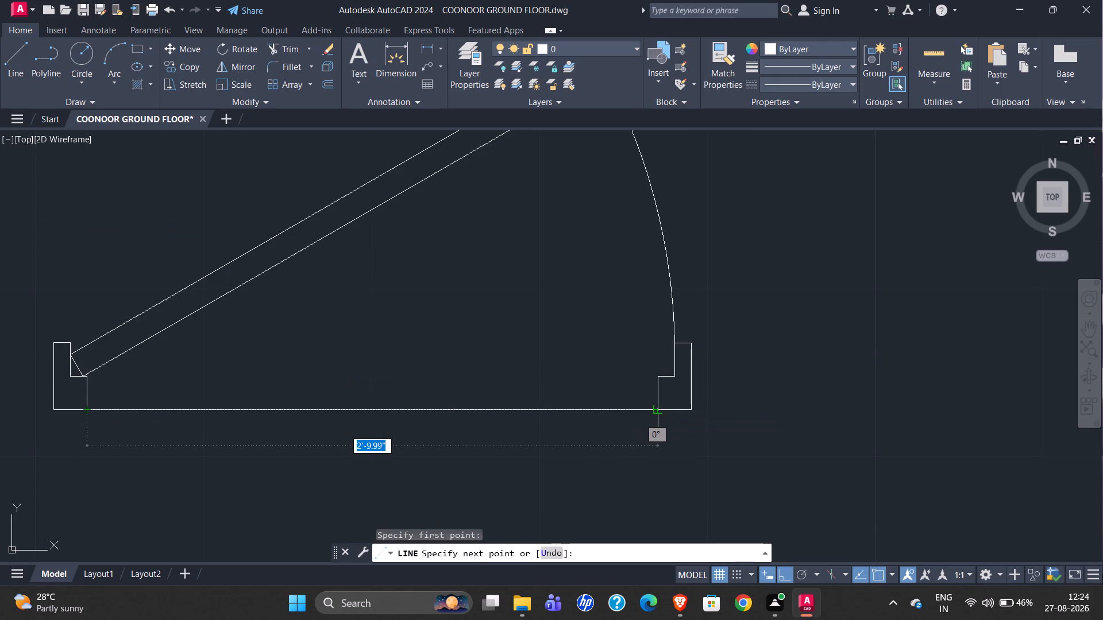
pyautogui.press('Escape')
# Rotate the whole left-hand door with both jambs 90° using MOCORO, about the hinge-side jamb's lower outer corner.
pyautogui.scroll(-3, 482, 358)
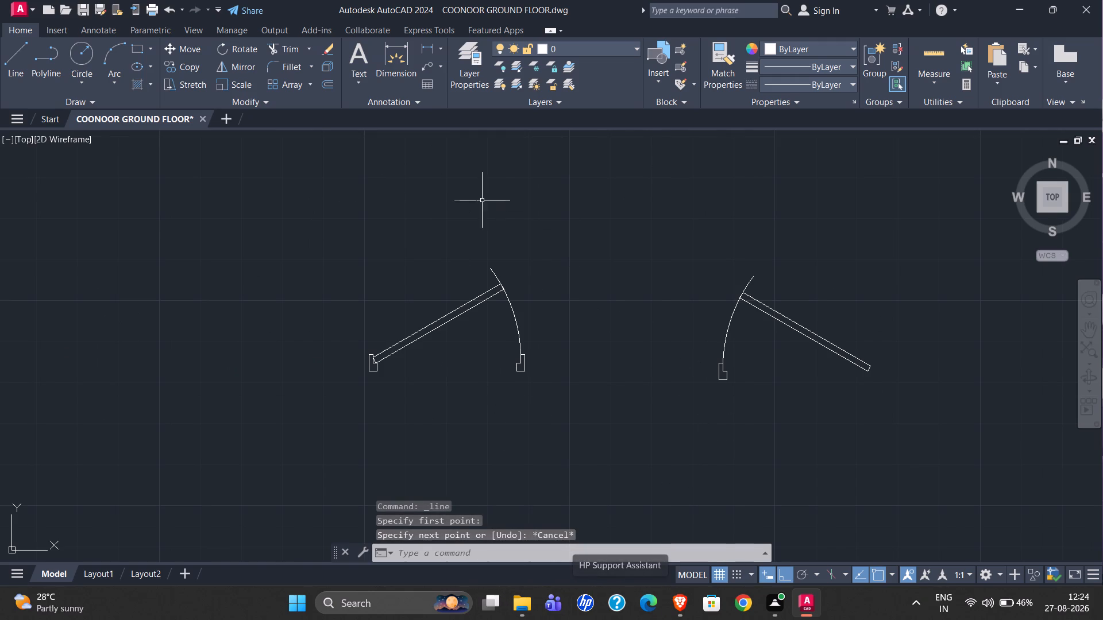
pyautogui.click(292, 227)
pyautogui.click(589, 441)
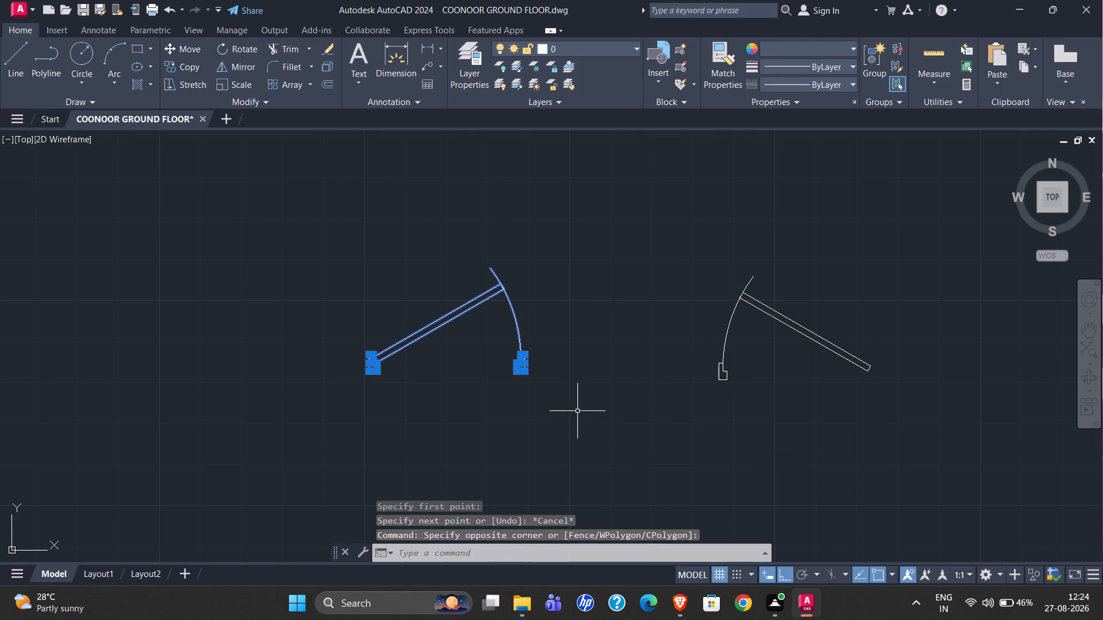
pyautogui.write('MO')
pyautogui.click(624, 374)
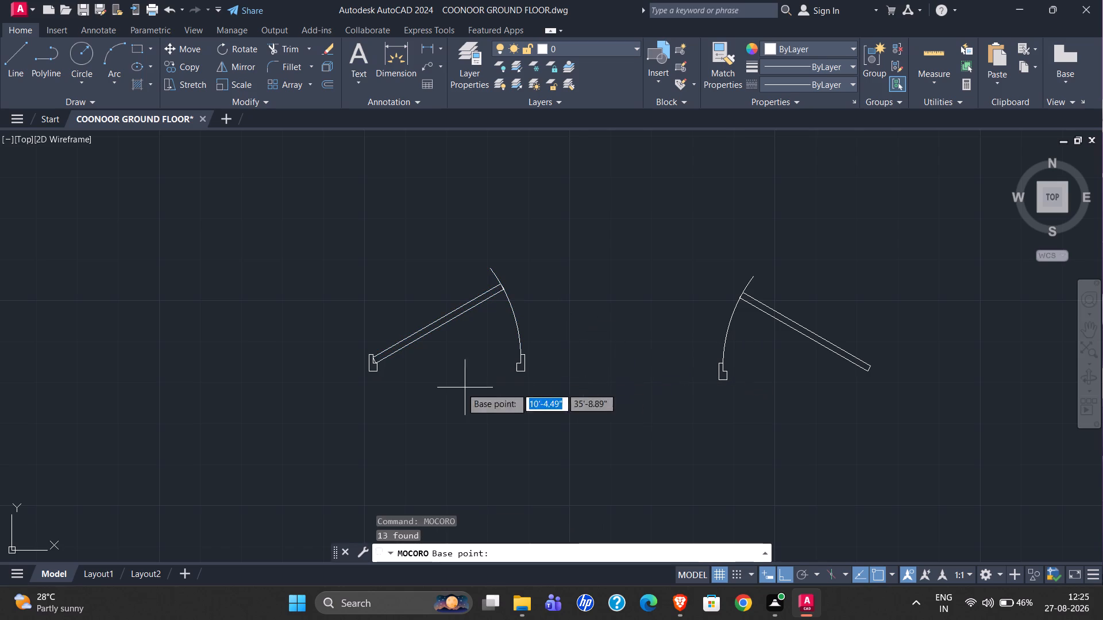
pyautogui.click(368, 374)
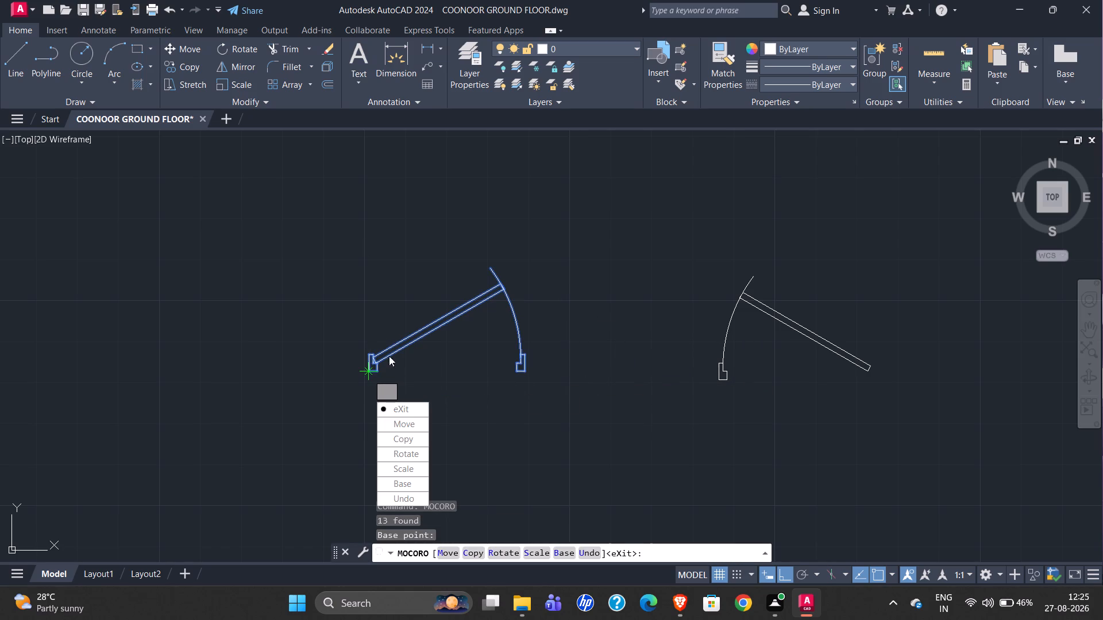
pyautogui.moveTo(410, 455); pyautogui.dragTo(368, 374)
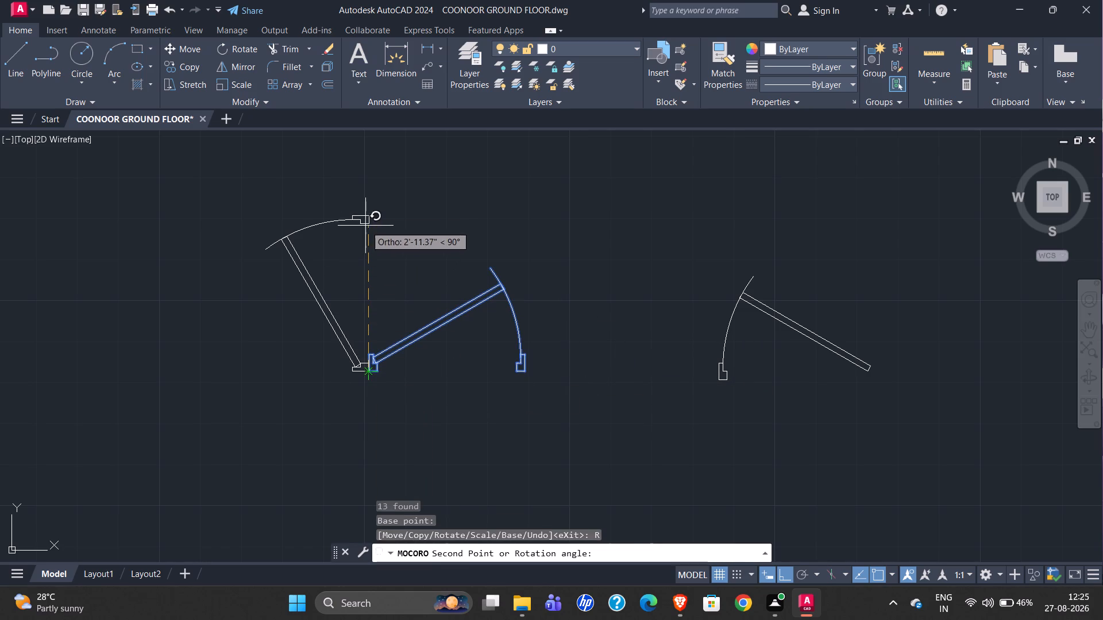
pyautogui.scroll(-5, 376, 179)
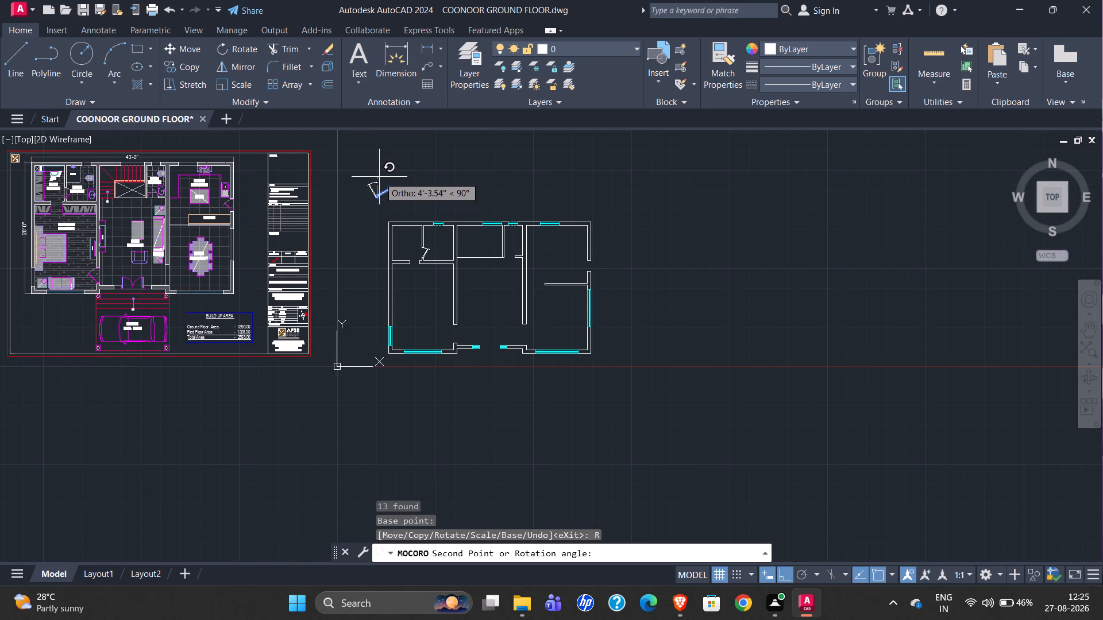
pyautogui.click(380, 172)
# Copy the rotated door with its jambs to the lower-left room's doorway, seating its base point on the lower wall stub's hall-side corner.
pyautogui.scroll(3, 380, 170)
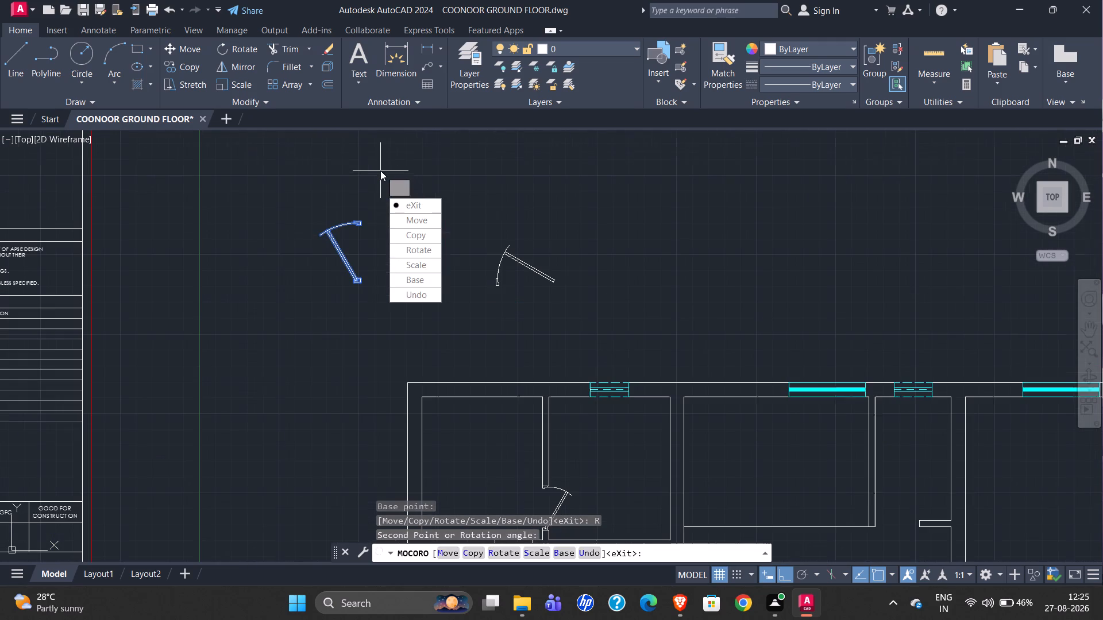
pyautogui.moveTo(424, 242); pyautogui.dragTo(380, 172)
pyautogui.scroll(-3, 391, 148)
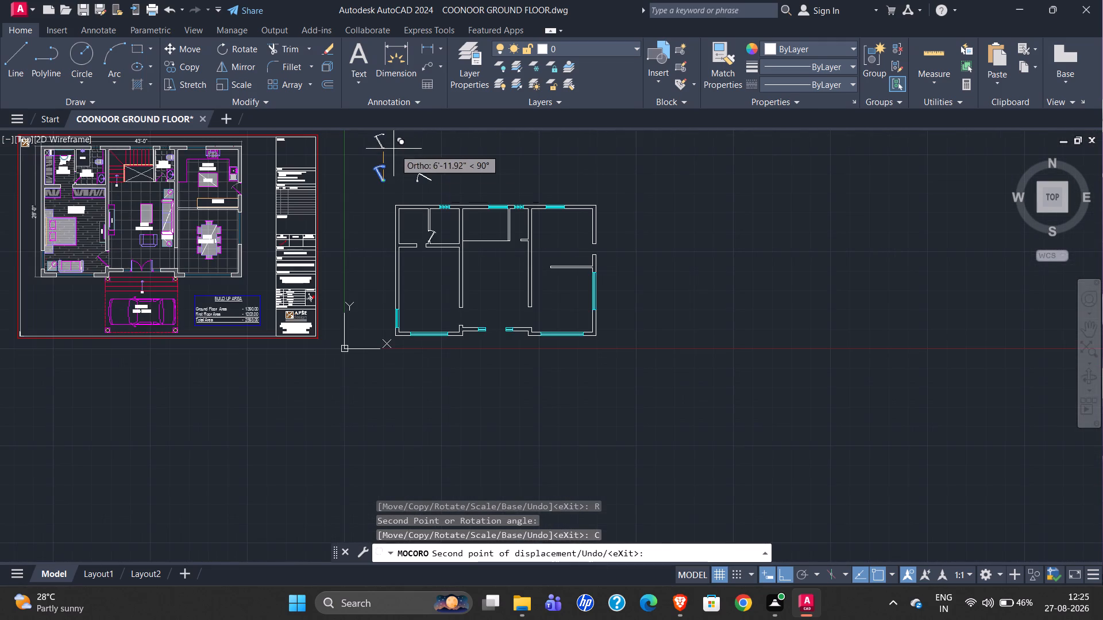
pyautogui.scroll(6, 466, 330)
pyautogui.scroll(2, 421, 281)
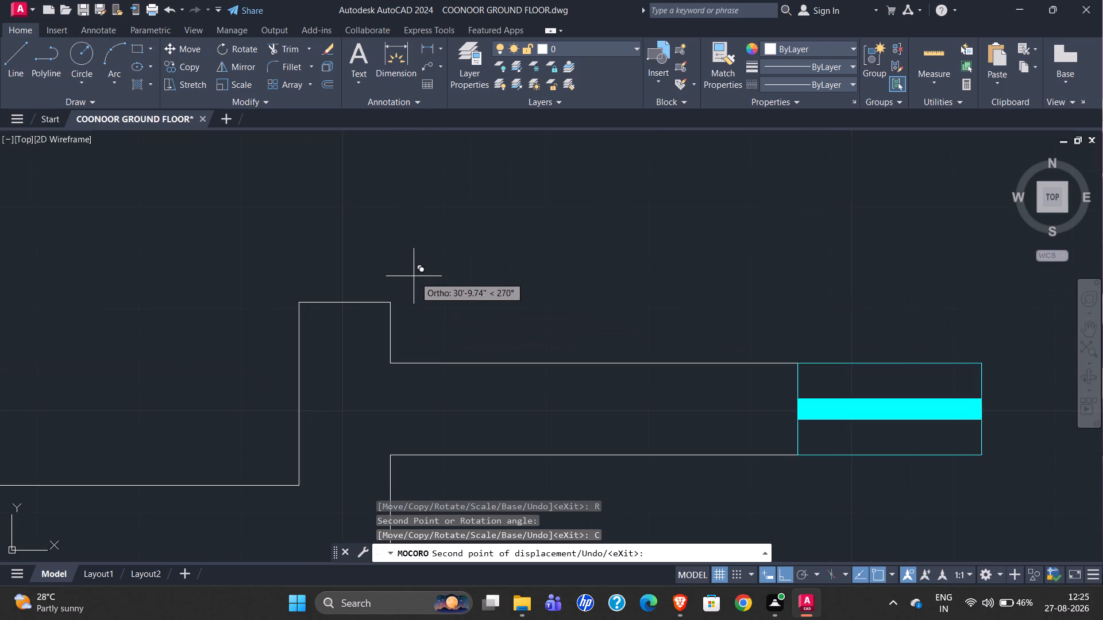
pyautogui.click(388, 301)
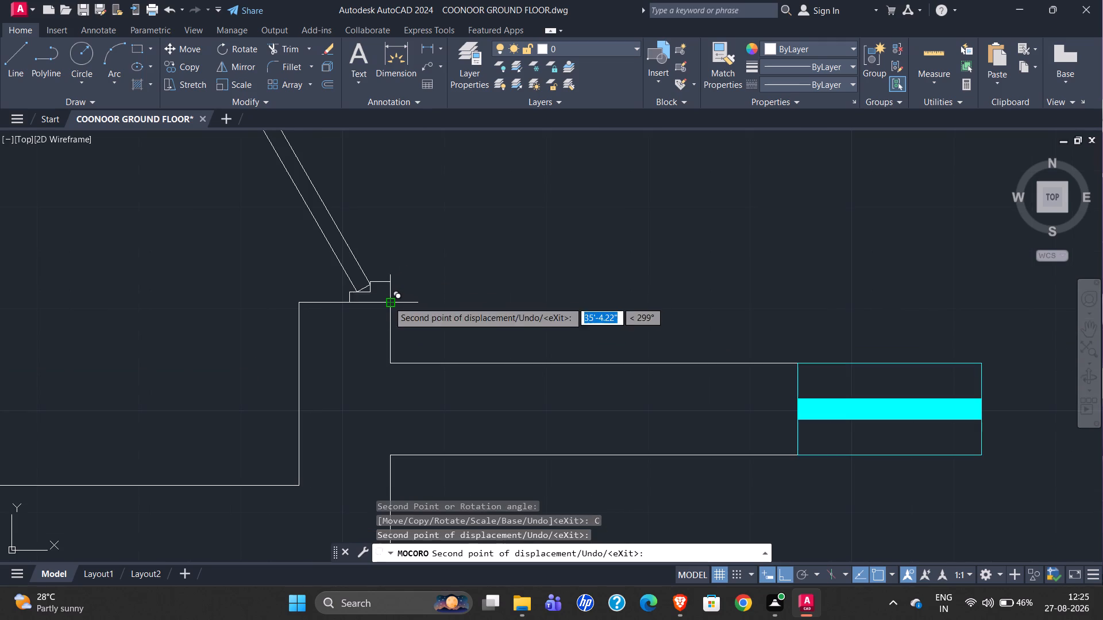
# Place another copy of the door in the right exterior wall's opening, on the outer corner of the wall end above the window.
pyautogui.scroll(-3, 364, 344)
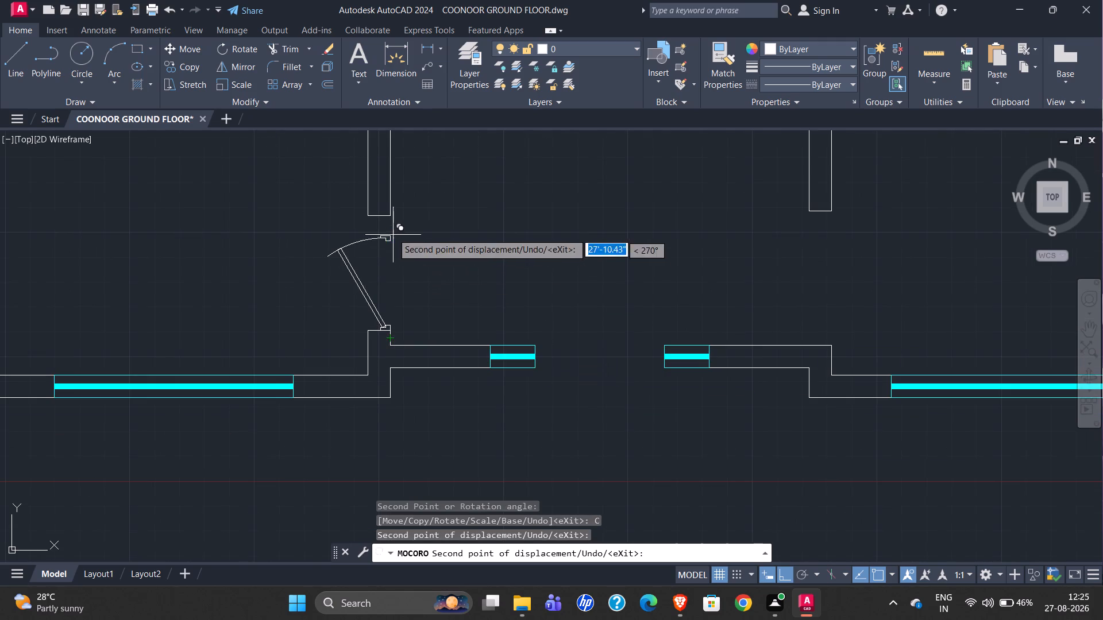
pyautogui.scroll(2, 389, 228)
pyautogui.scroll(-5, 356, 288)
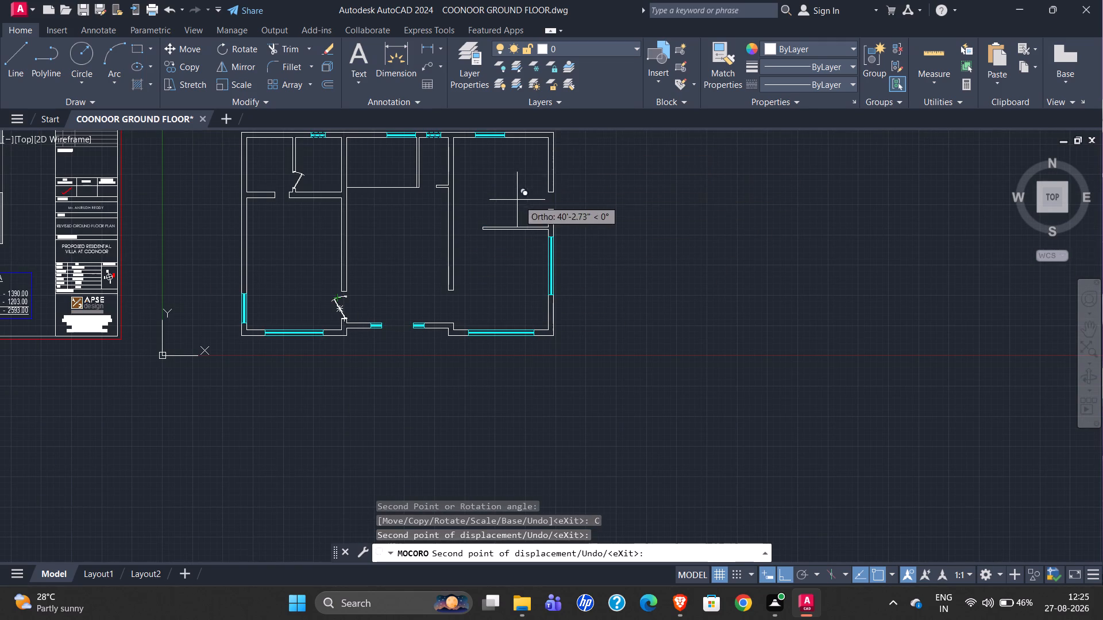
pyautogui.scroll(5, 560, 209)
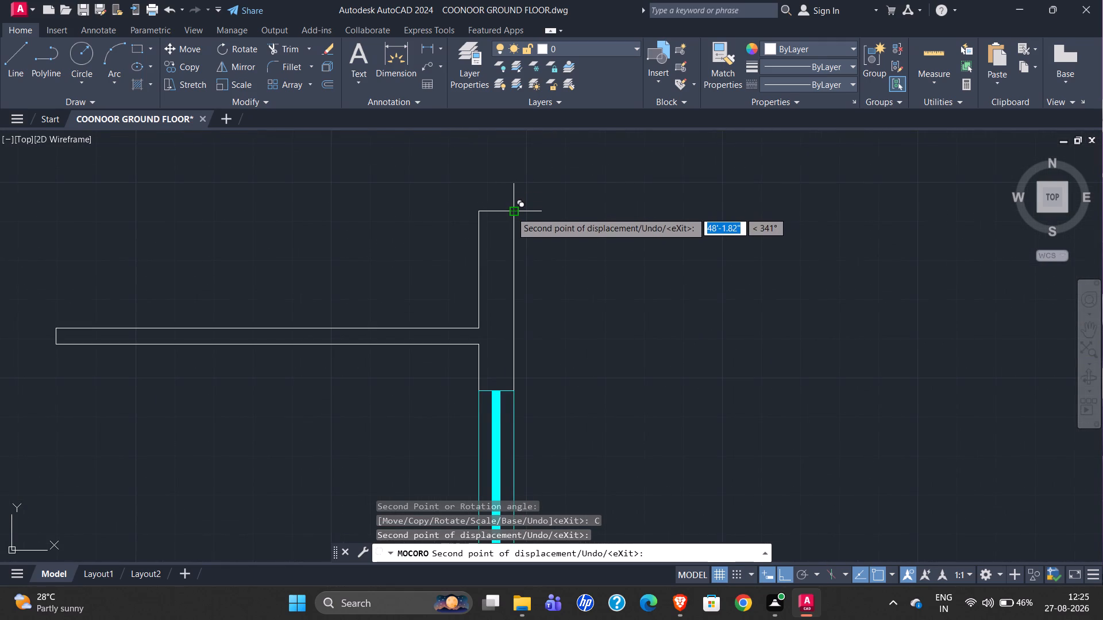
pyautogui.click(511, 212)
pyautogui.scroll(-1, 527, 285)
pyautogui.press('Escape')
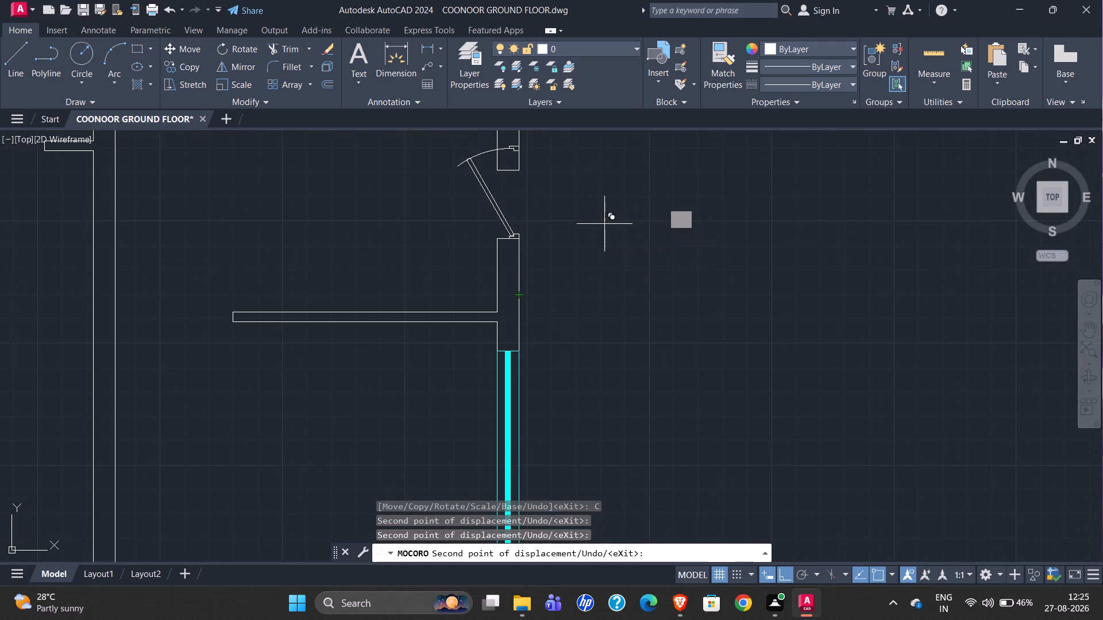
pyautogui.scroll(-3, 693, 192)
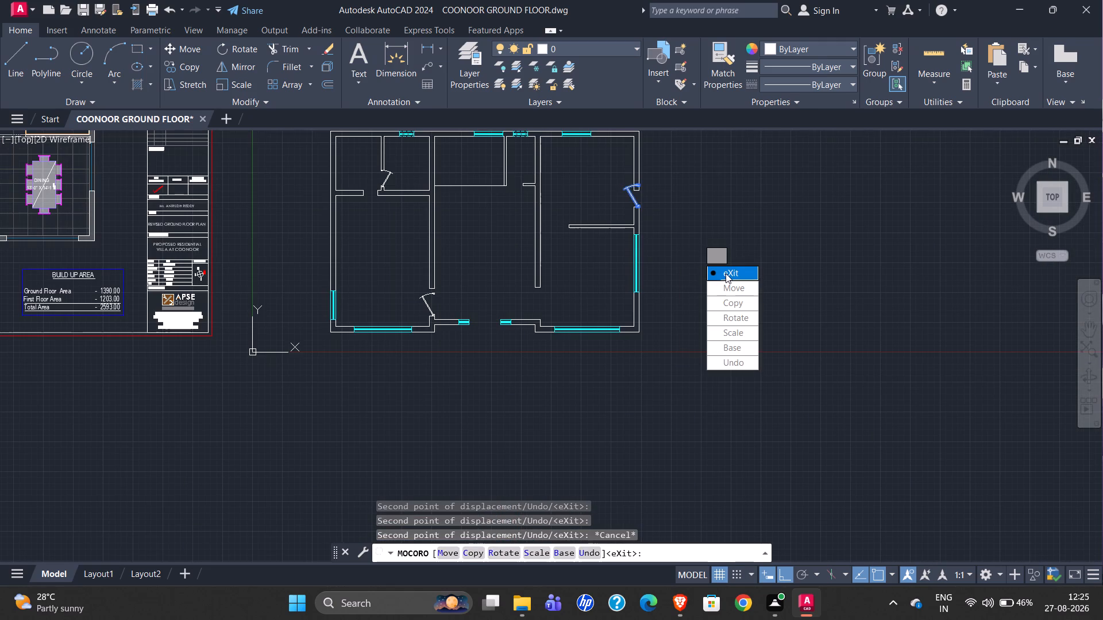
pyautogui.moveTo(726, 271); pyautogui.dragTo(703, 190)
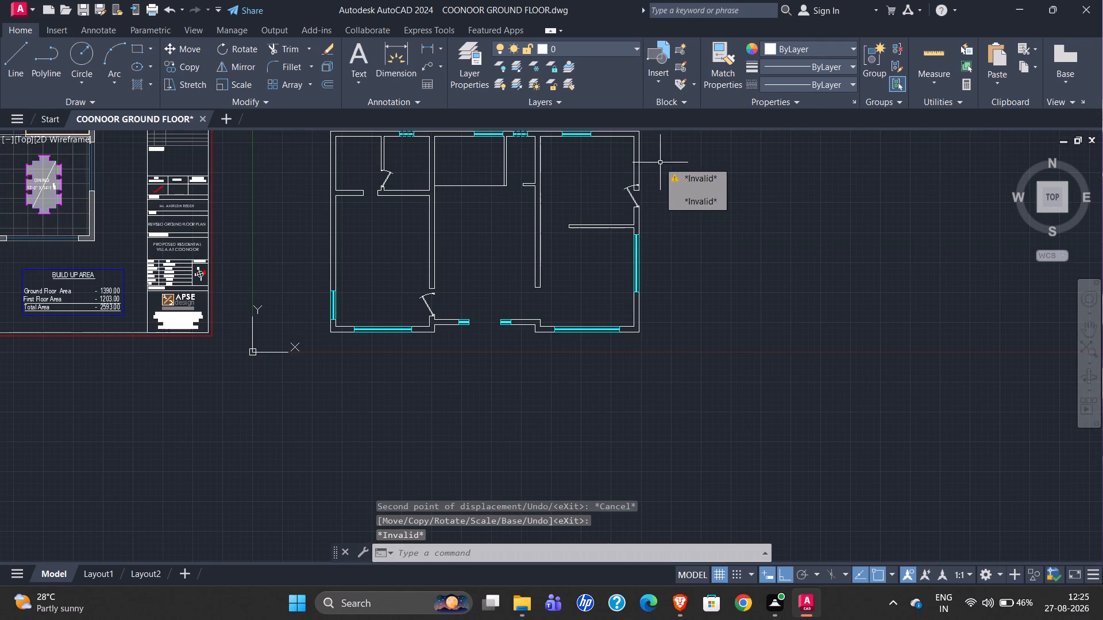
# Join the lower-left room's door leaf, swing arc and both jambs with the Join command.
pyautogui.scroll(3, 642, 173)
pyautogui.scroll(-2, 658, 176)
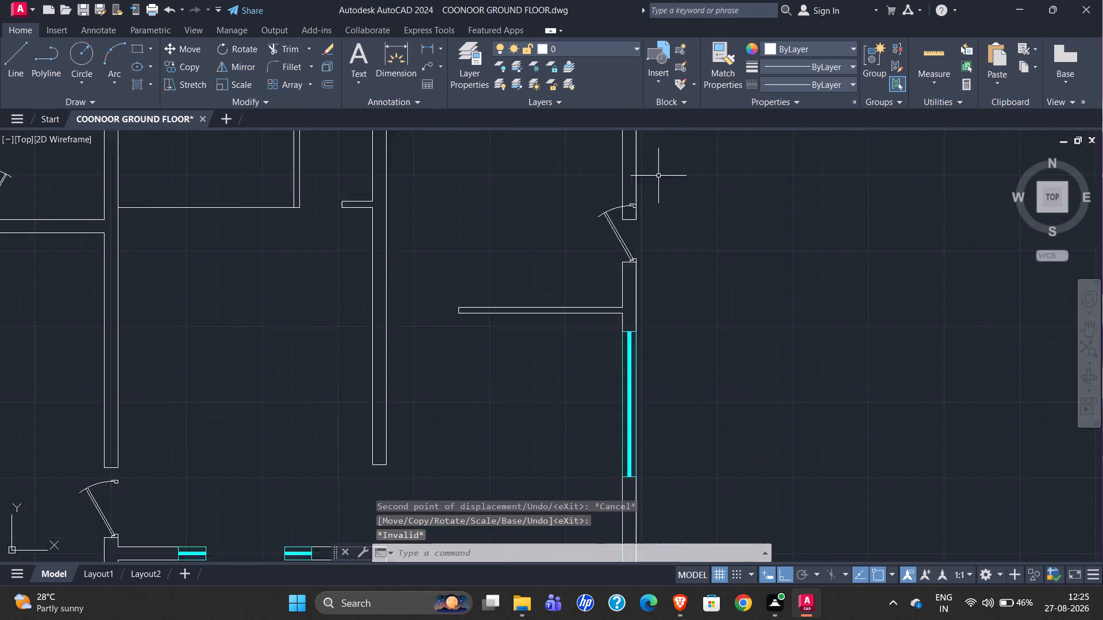
pyautogui.scroll(-1, 658, 176)
pyautogui.scroll(4, 437, 308)
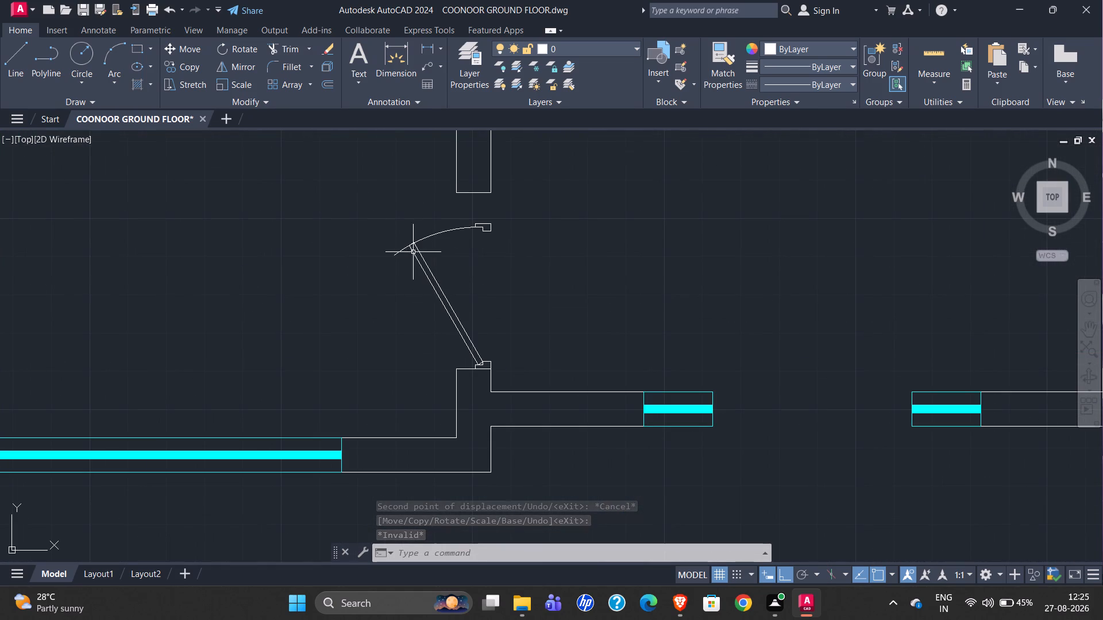
pyautogui.click(409, 246)
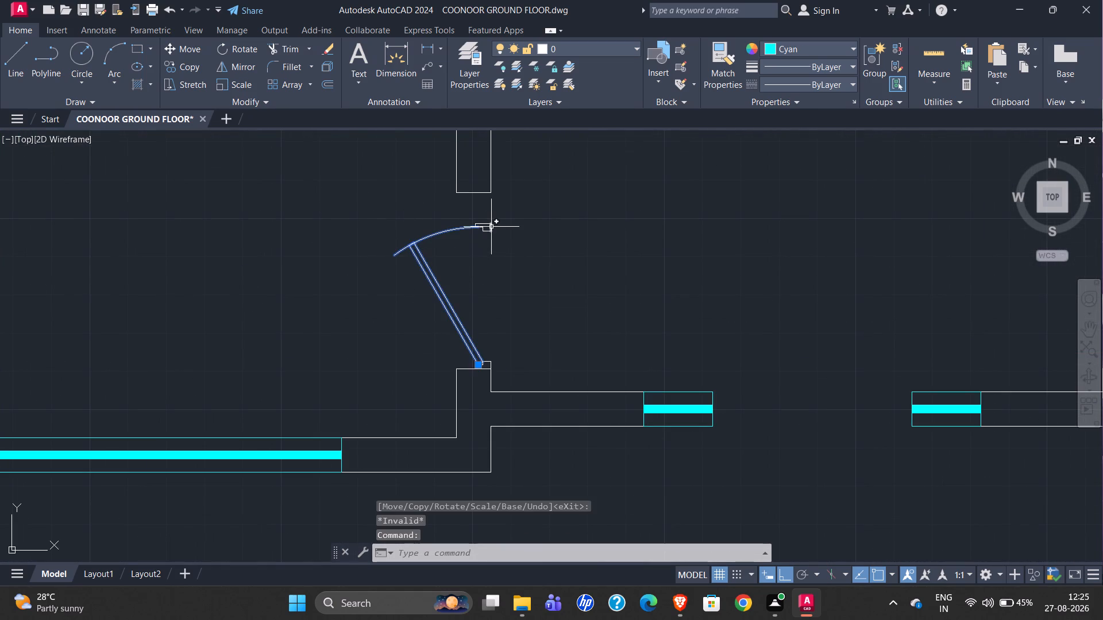
pyautogui.scroll(2, 477, 230)
pyautogui.moveTo(463, 203); pyautogui.dragTo(472, 213)
pyautogui.click(521, 258)
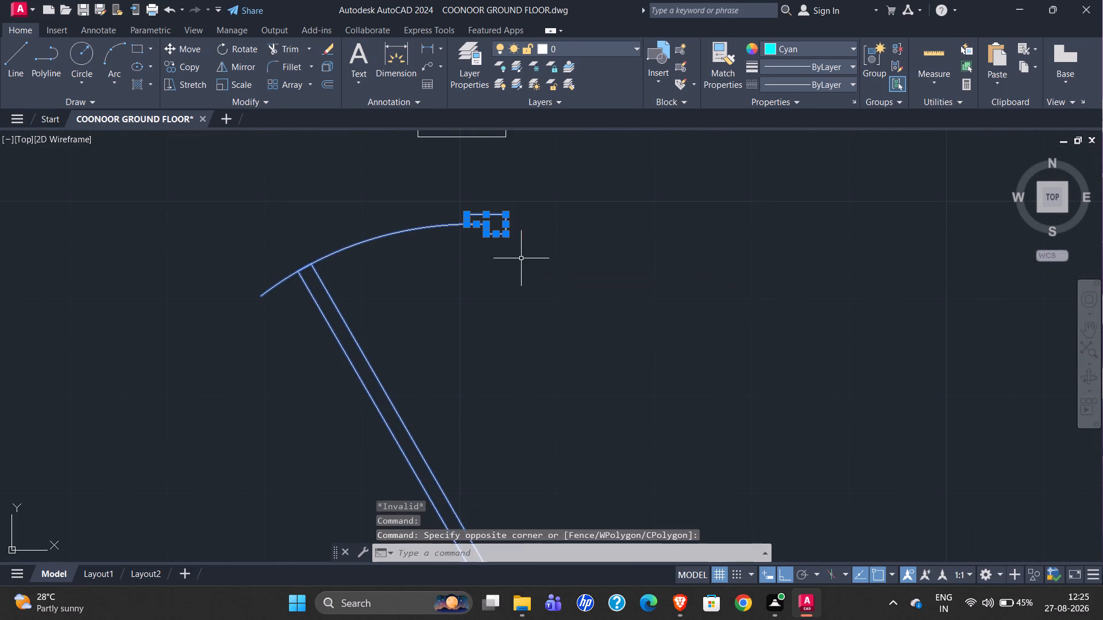
pyautogui.scroll(-2, 504, 285)
pyautogui.scroll(4, 485, 420)
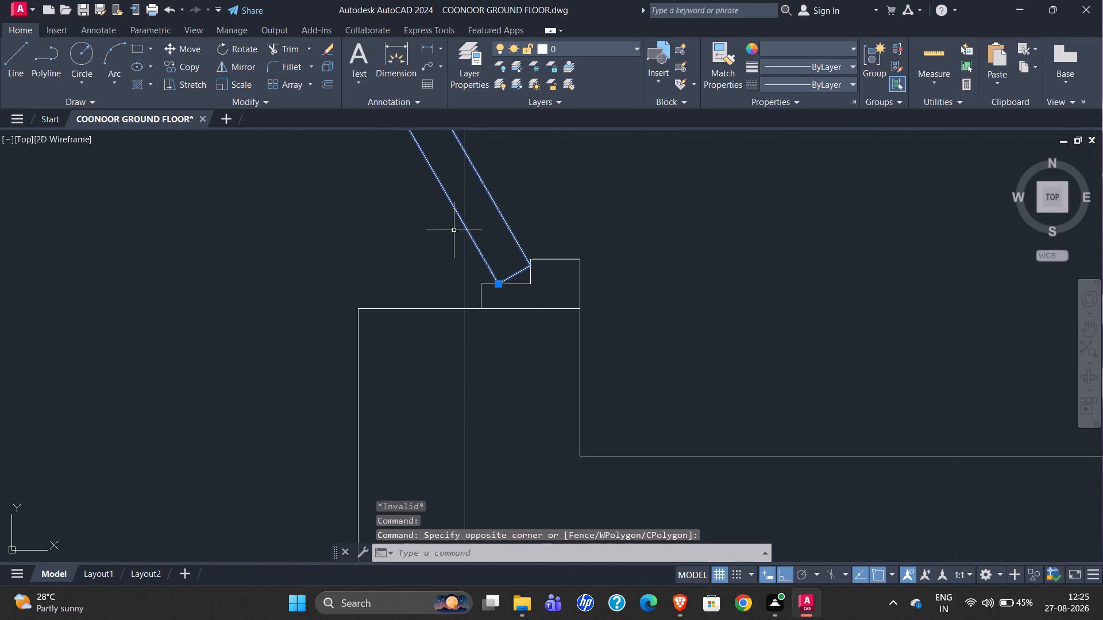
pyautogui.click(452, 235)
pyautogui.click(609, 331)
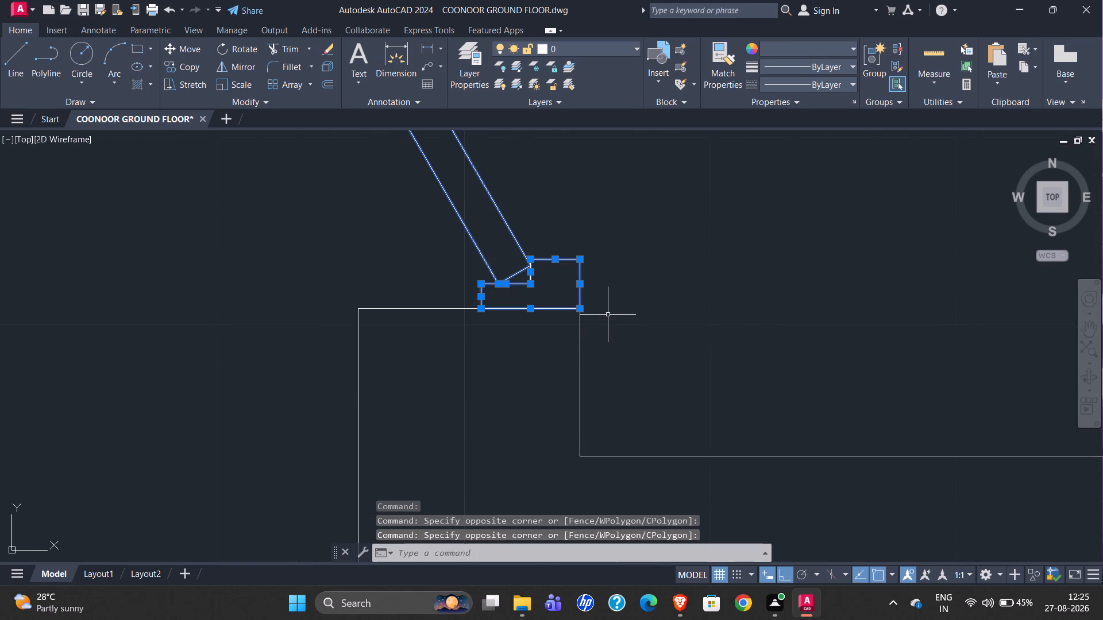
pyautogui.press('j')
pyautogui.press('Return')
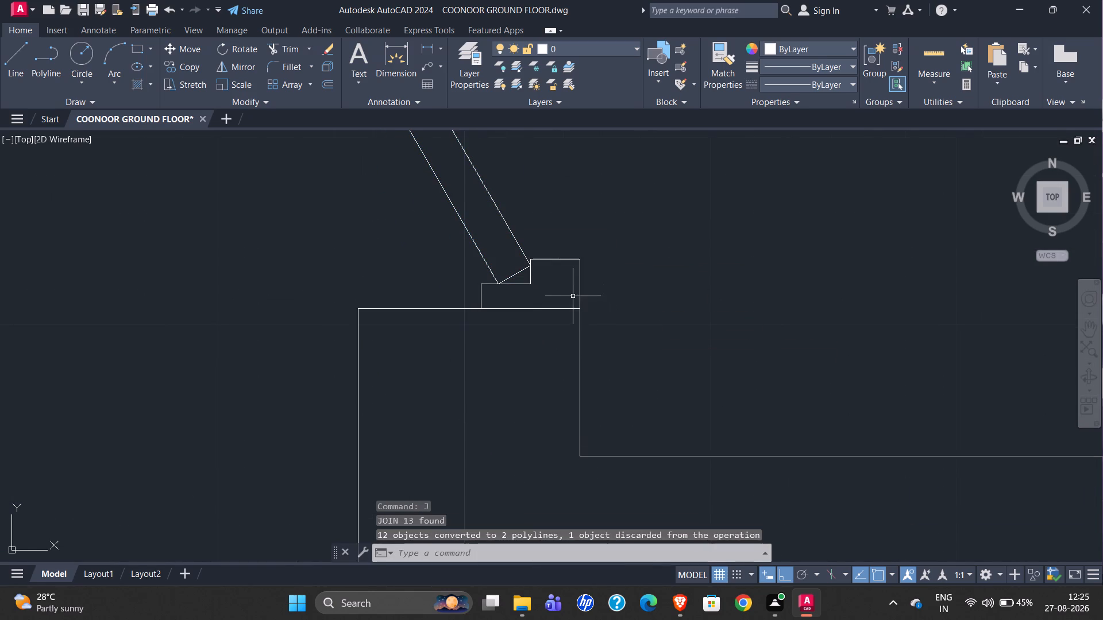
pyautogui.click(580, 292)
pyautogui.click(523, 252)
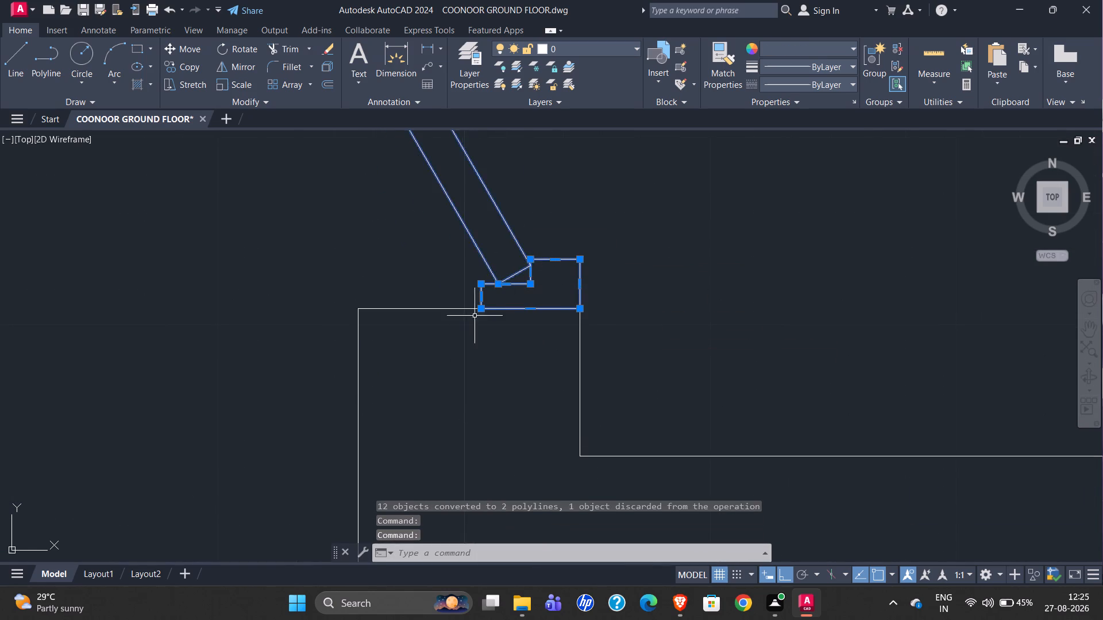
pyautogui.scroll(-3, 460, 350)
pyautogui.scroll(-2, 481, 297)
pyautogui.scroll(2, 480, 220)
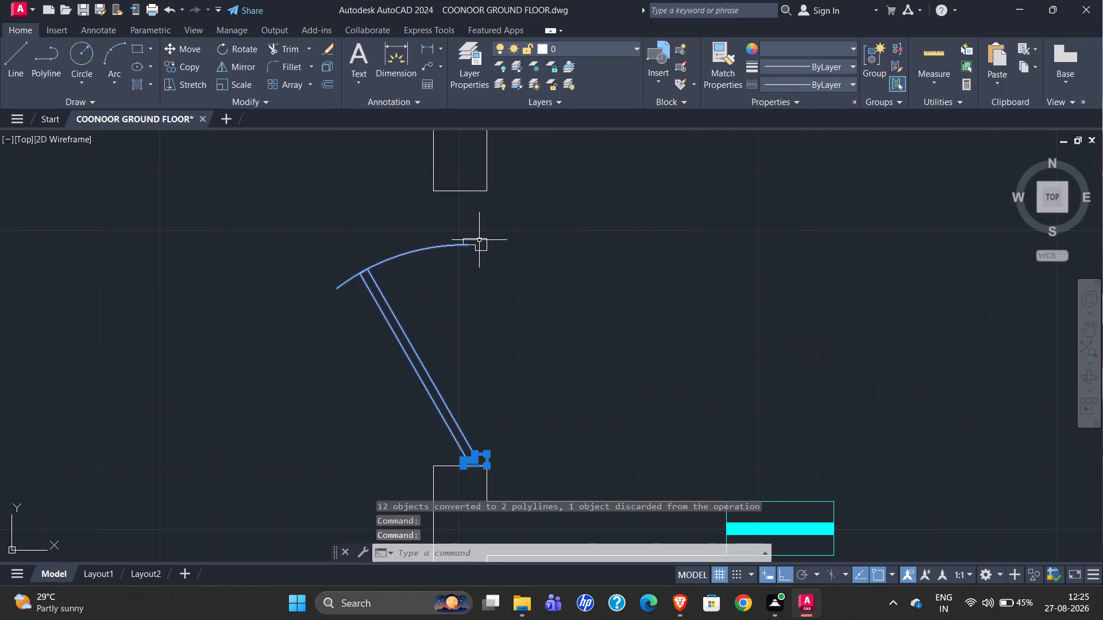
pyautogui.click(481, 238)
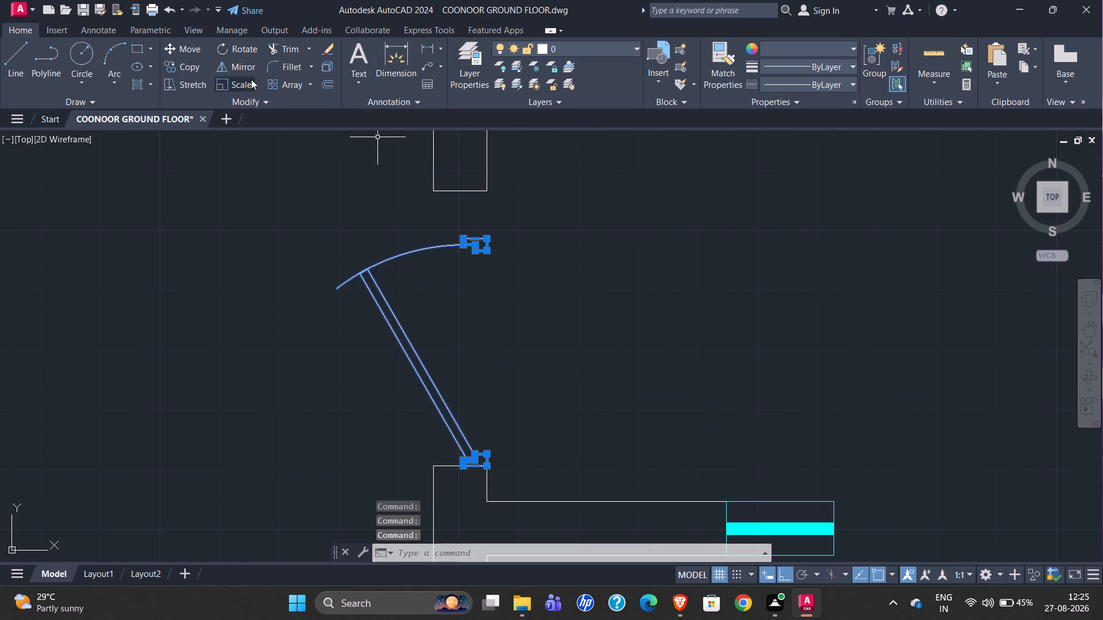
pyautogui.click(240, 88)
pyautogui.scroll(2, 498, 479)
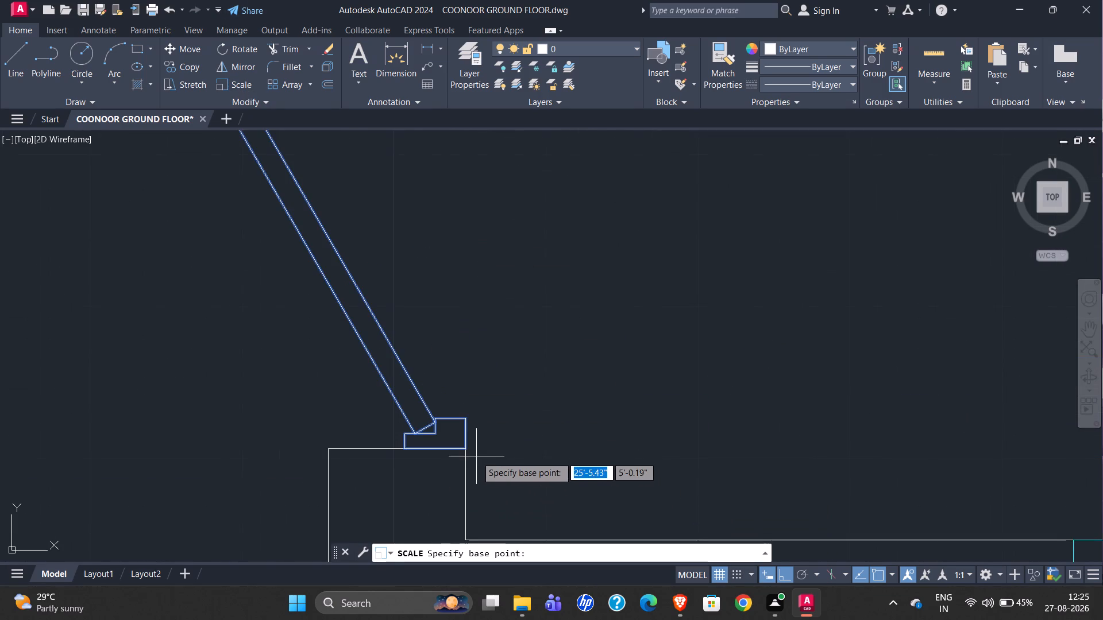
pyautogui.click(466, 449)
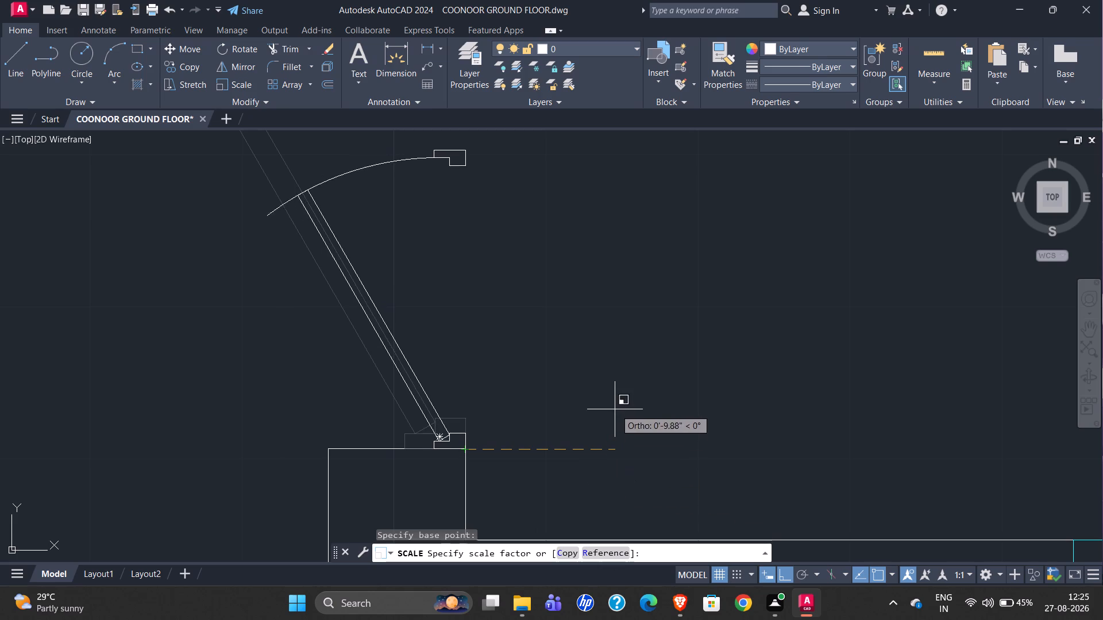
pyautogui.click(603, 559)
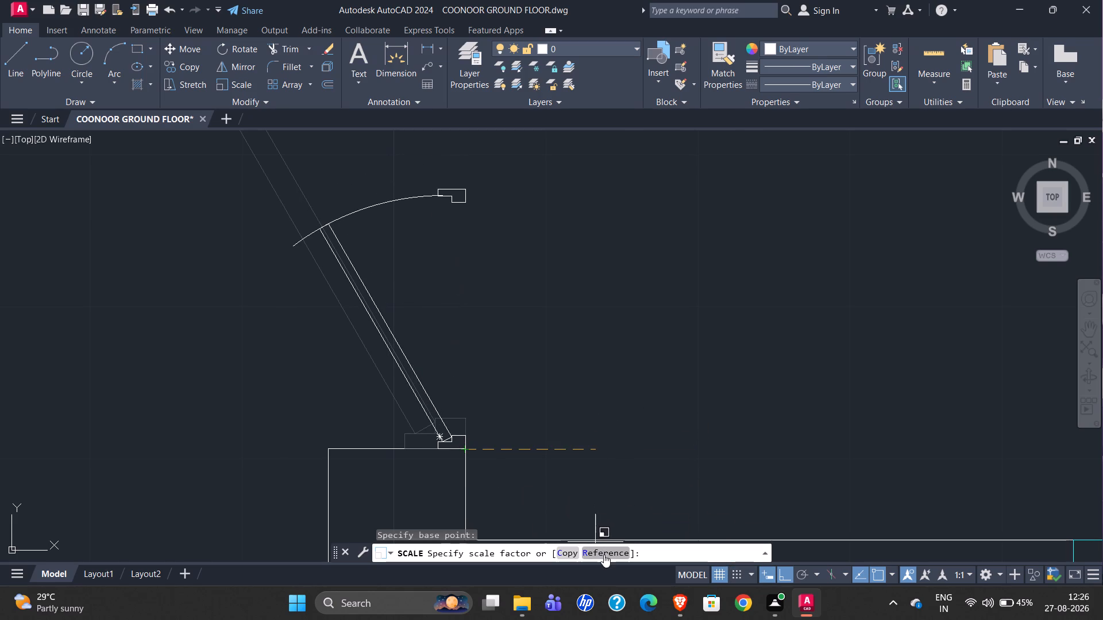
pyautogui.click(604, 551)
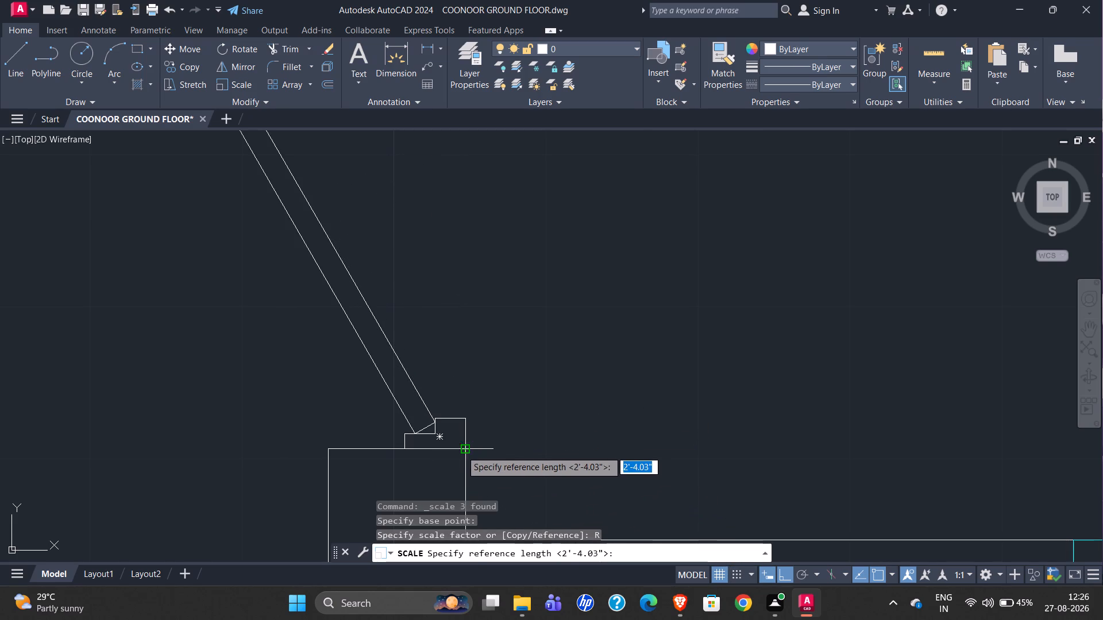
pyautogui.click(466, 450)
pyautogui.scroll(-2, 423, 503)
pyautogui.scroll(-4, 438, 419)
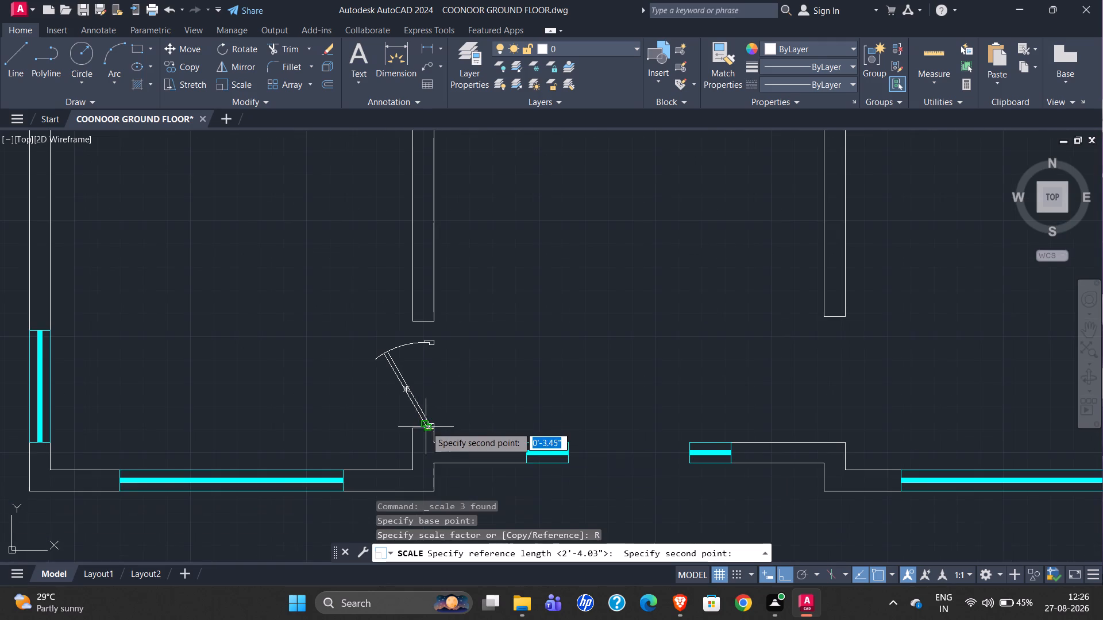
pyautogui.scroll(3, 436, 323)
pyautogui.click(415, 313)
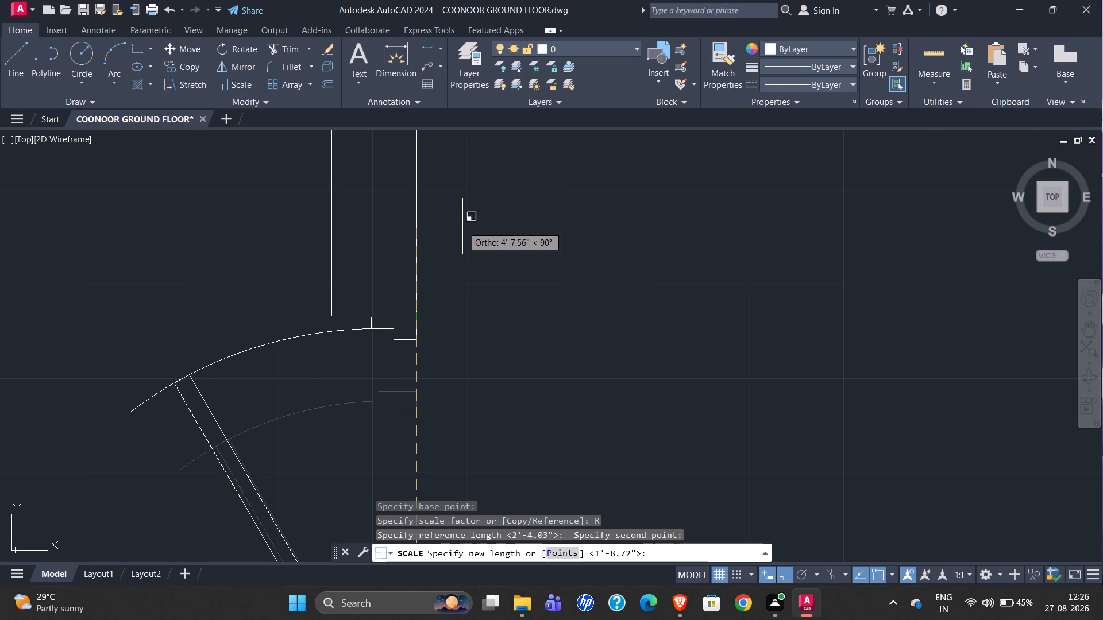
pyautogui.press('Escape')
# Scale the lower-left room's door and both jambs by reference from the hinge jamb's lower outer corner, using the jamb-to-jamb length, to fill the wall opening.
pyautogui.scroll(-2, 462, 226)
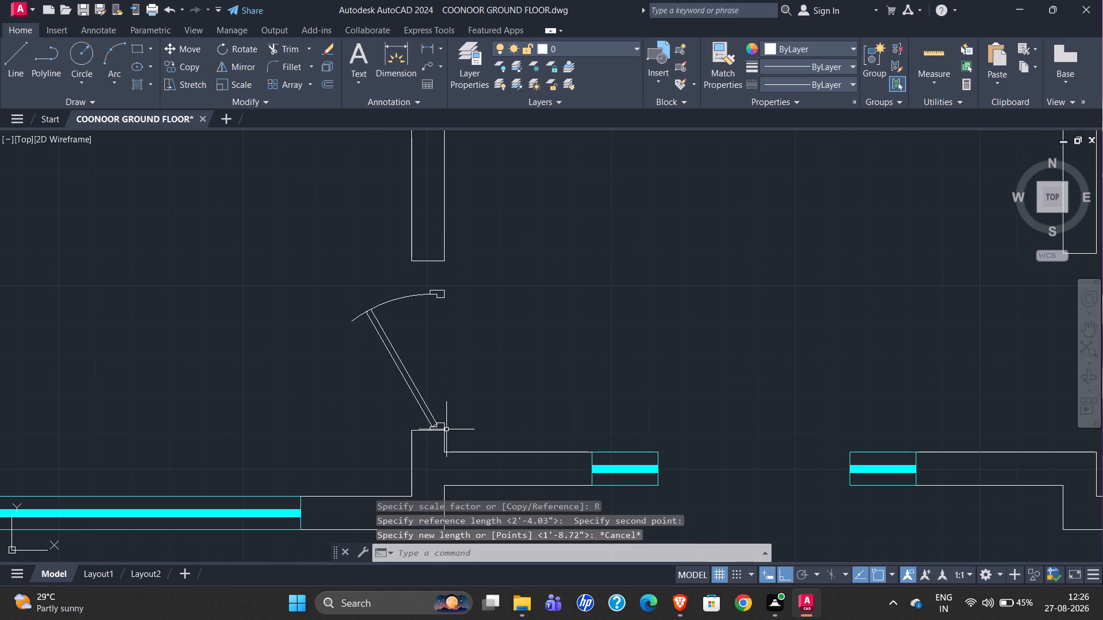
pyautogui.click(445, 428)
pyautogui.click(443, 296)
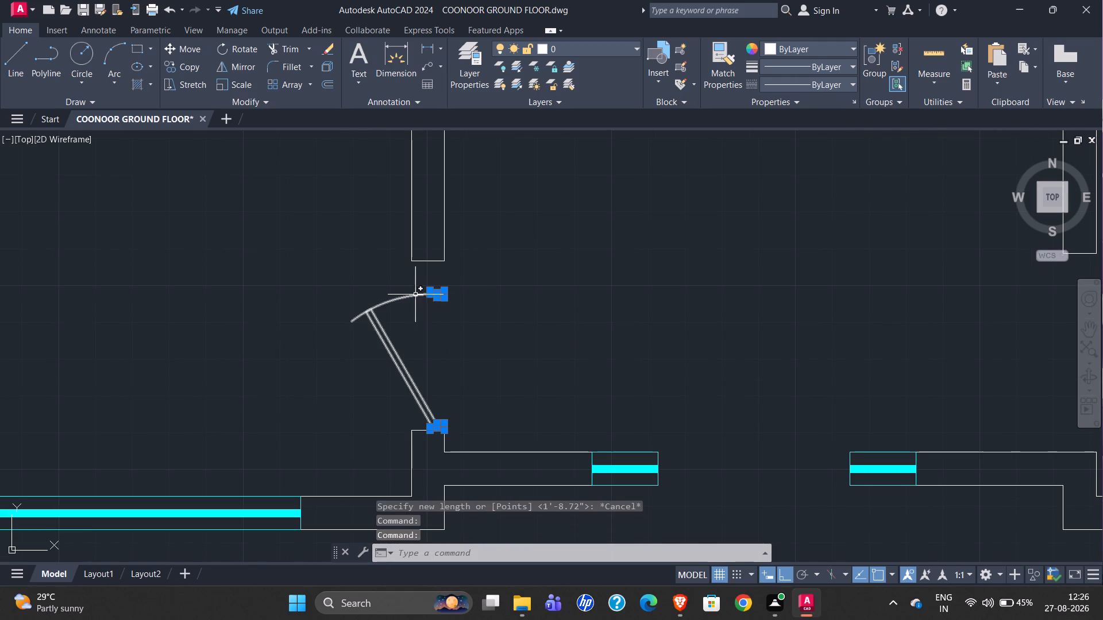
pyautogui.click(409, 296)
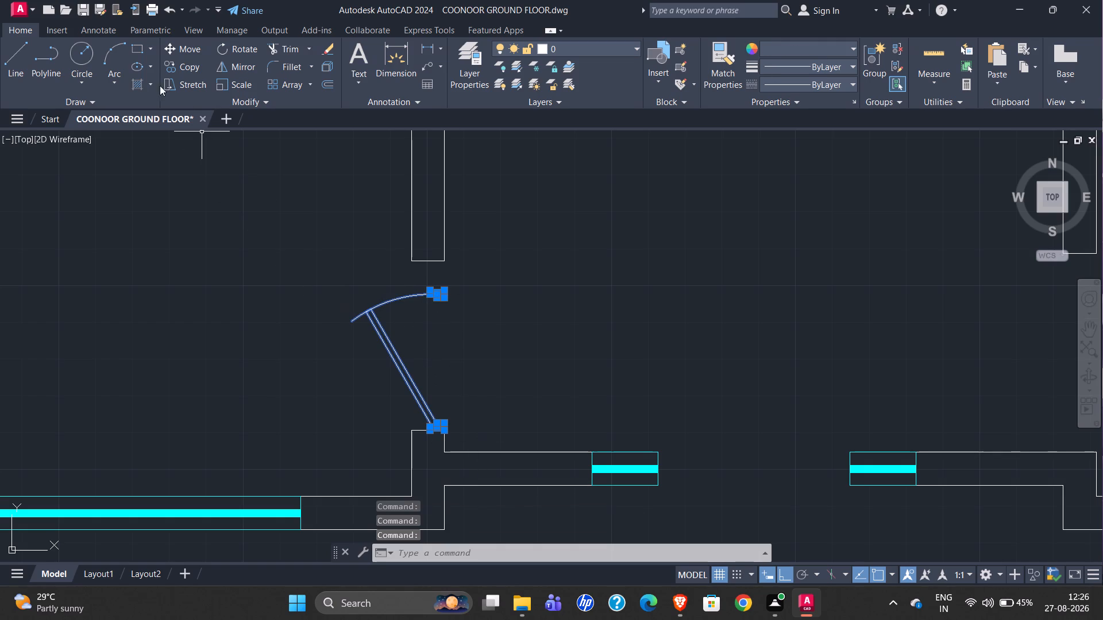
pyautogui.click(225, 88)
pyautogui.scroll(3, 448, 462)
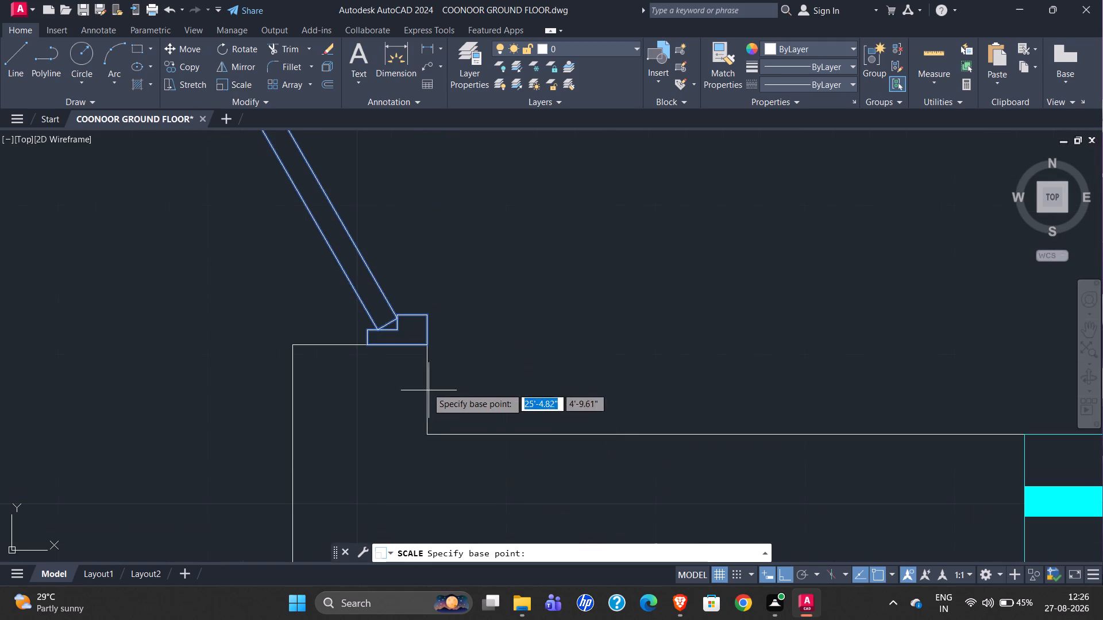
pyautogui.click(428, 346)
pyautogui.click(619, 548)
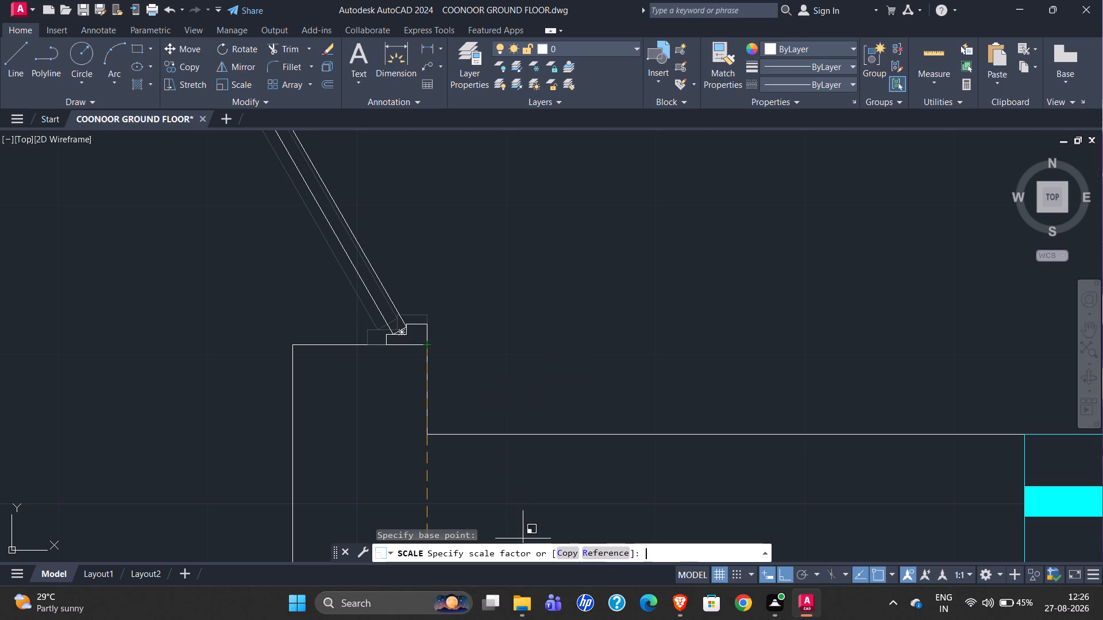
pyautogui.click(430, 344)
pyautogui.scroll(-3, 398, 433)
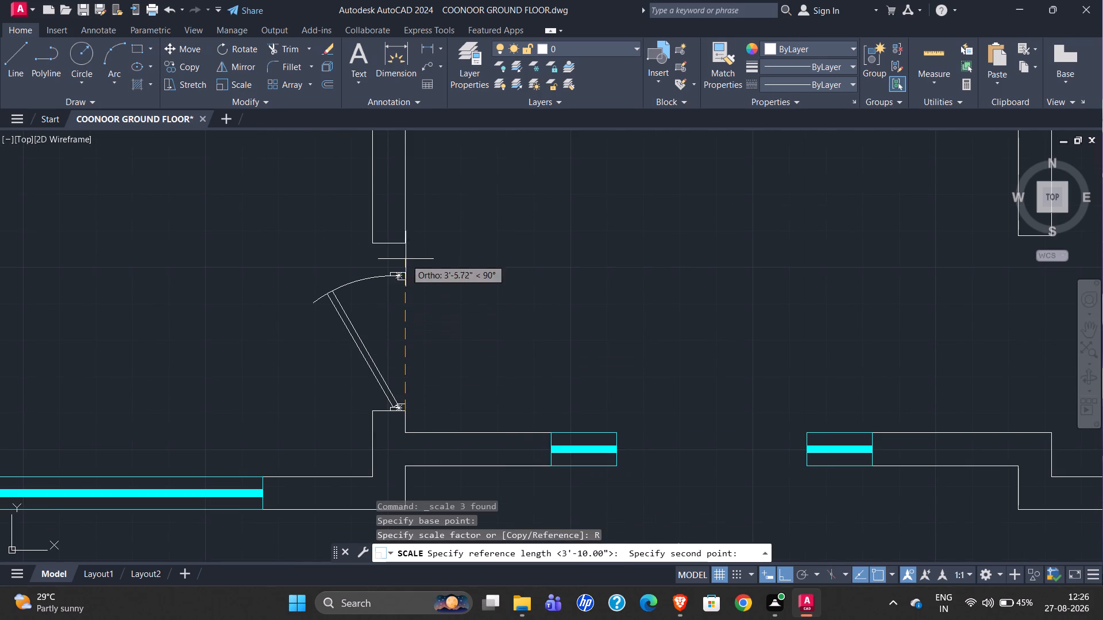
pyautogui.scroll(2, 403, 269)
pyautogui.click(404, 277)
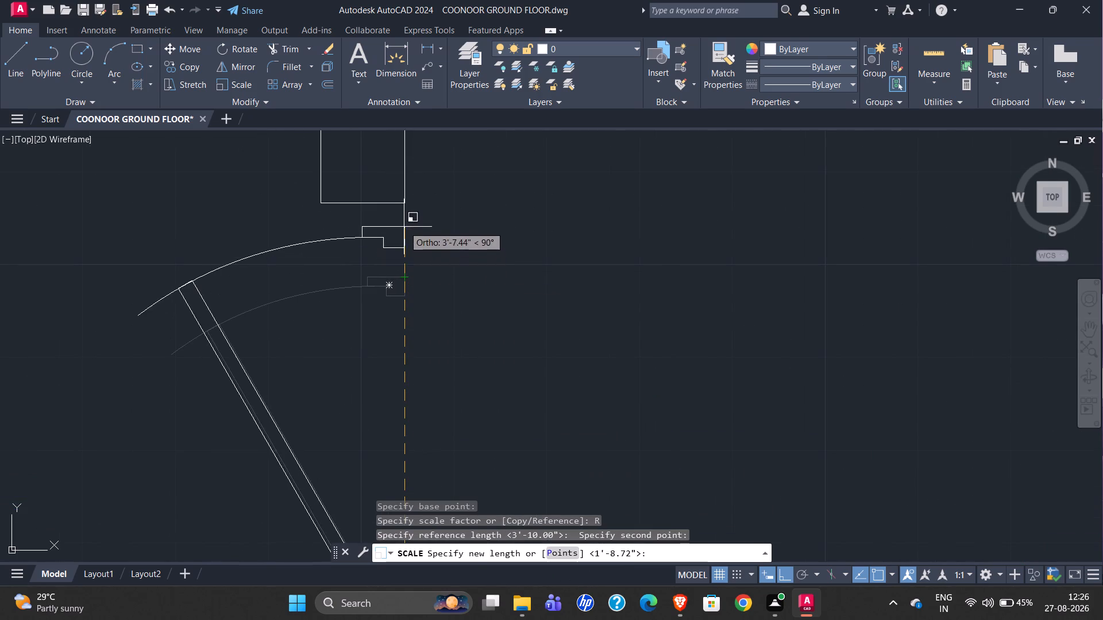
pyautogui.click(403, 205)
pyautogui.scroll(-3, 441, 193)
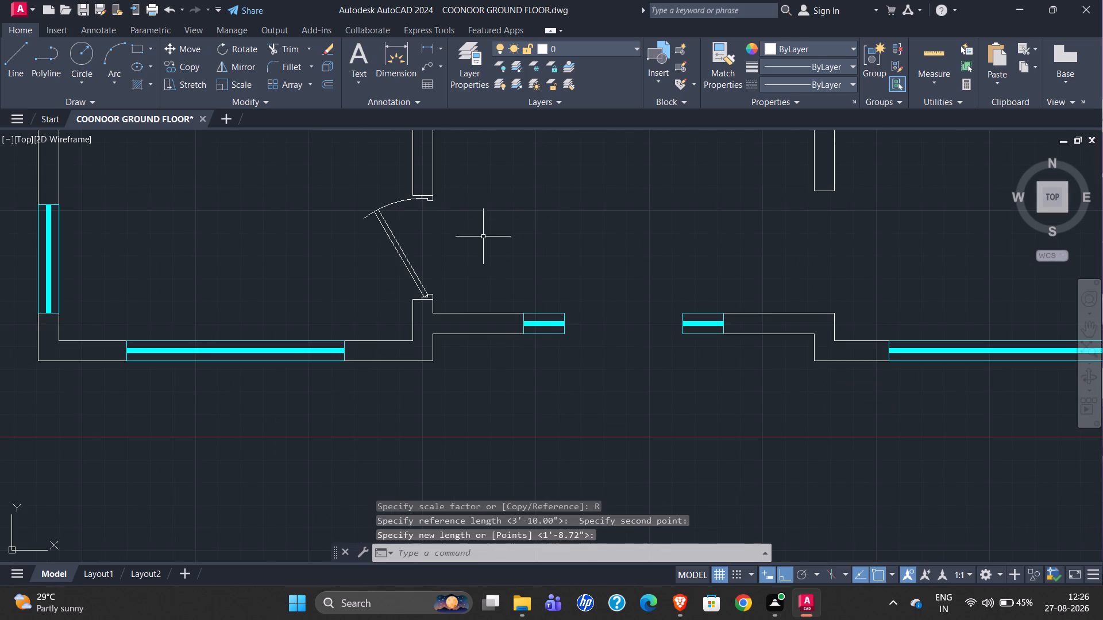
pyautogui.scroll(5, 423, 295)
pyautogui.scroll(-3, 302, 345)
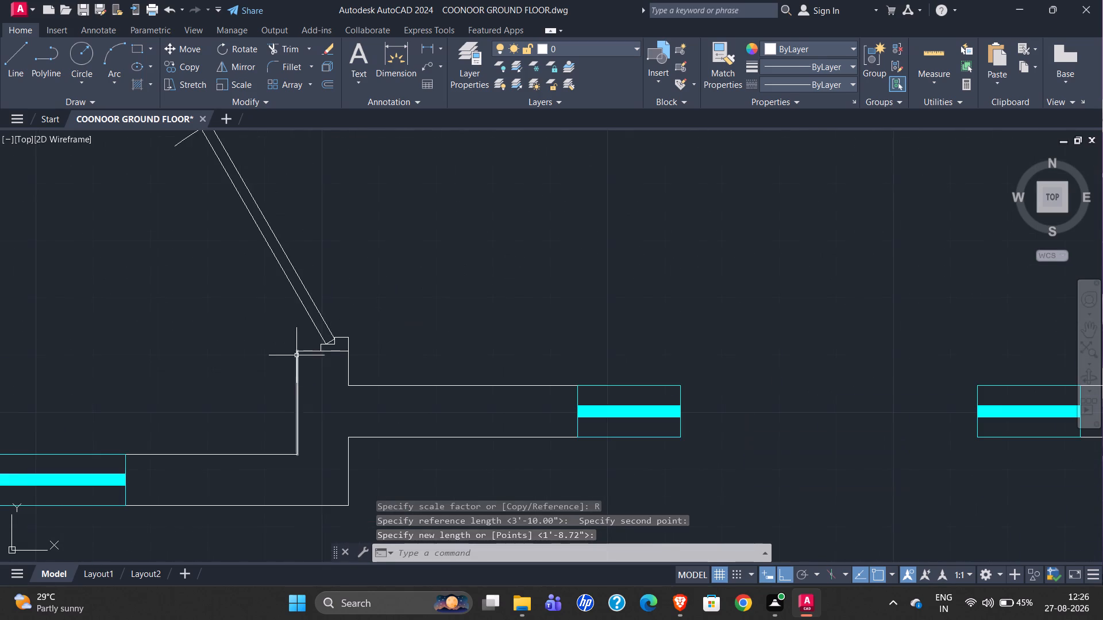
# Join the six segments of the latch-side jamb, at the swing arc's end, of the right exterior wall's door into one polyline.
pyautogui.scroll(-3, 323, 407)
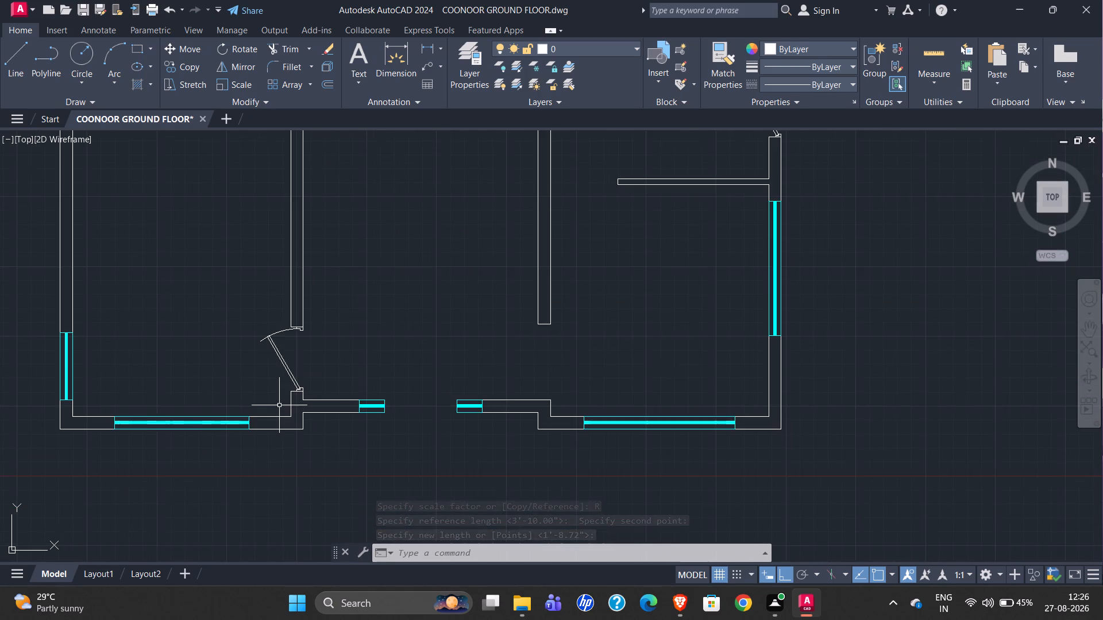
pyautogui.scroll(-2, 277, 408)
pyautogui.scroll(5, 466, 279)
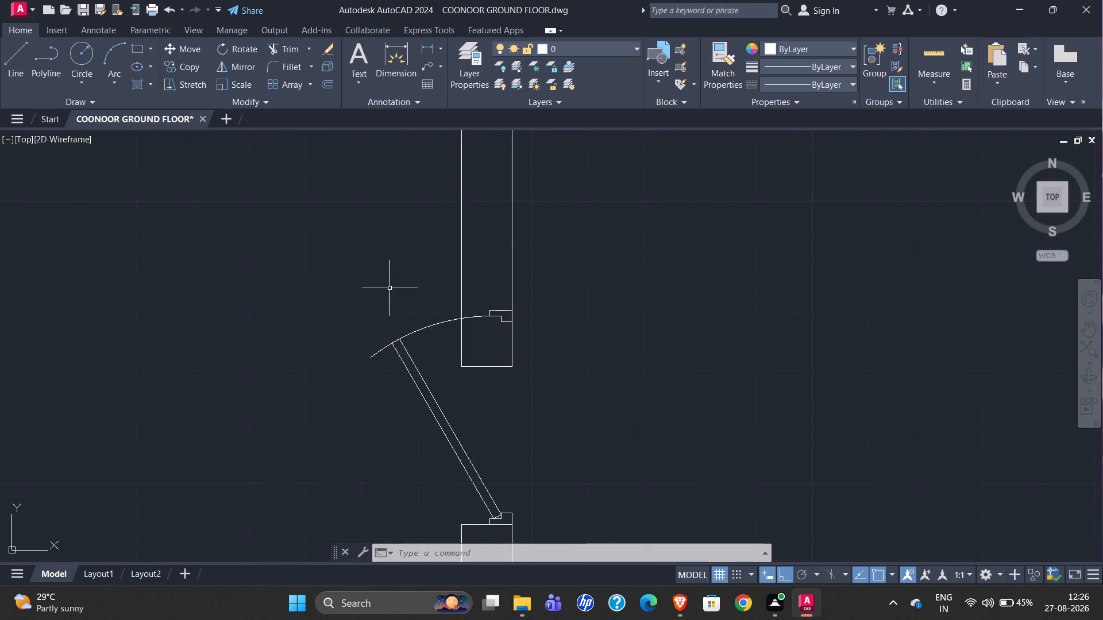
pyautogui.scroll(-1, 392, 283)
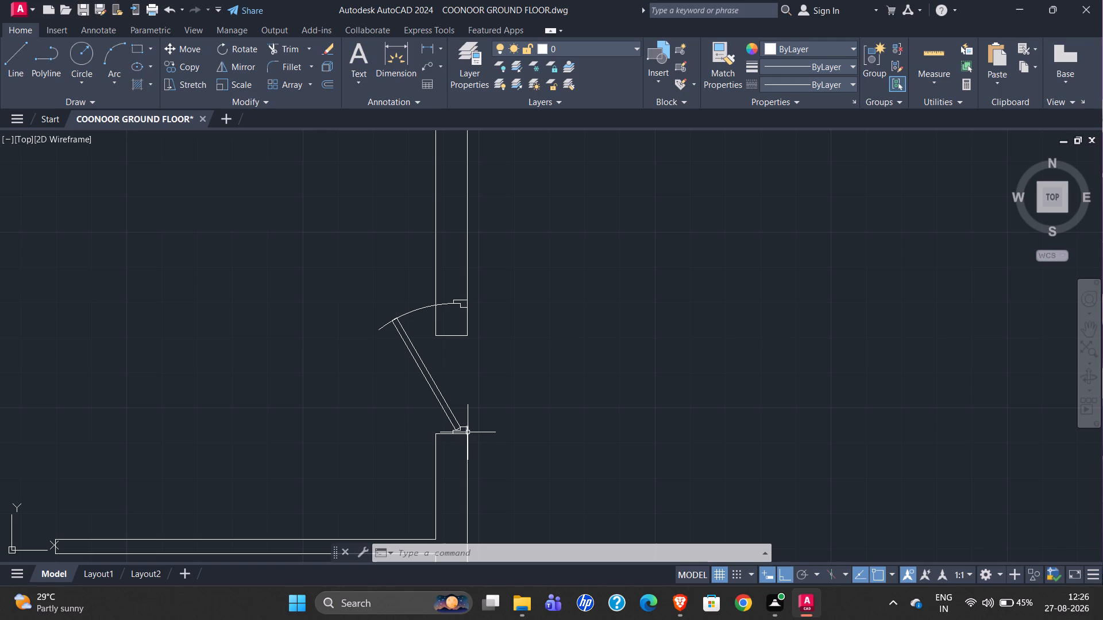
pyautogui.scroll(1, 446, 416)
pyautogui.click(306, 199)
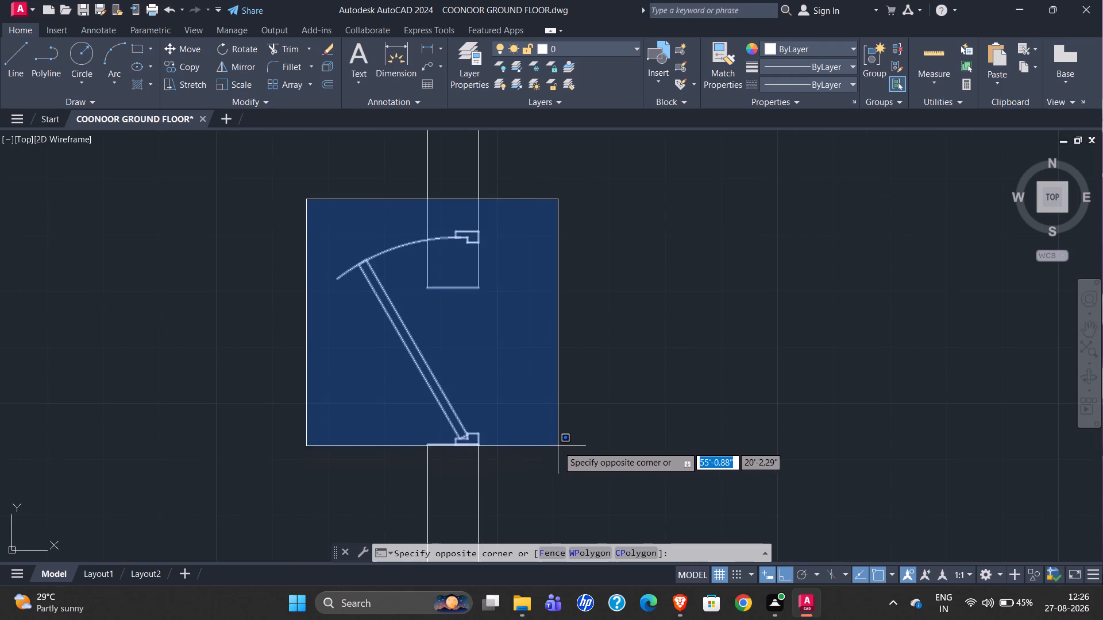
pyautogui.press('Escape')
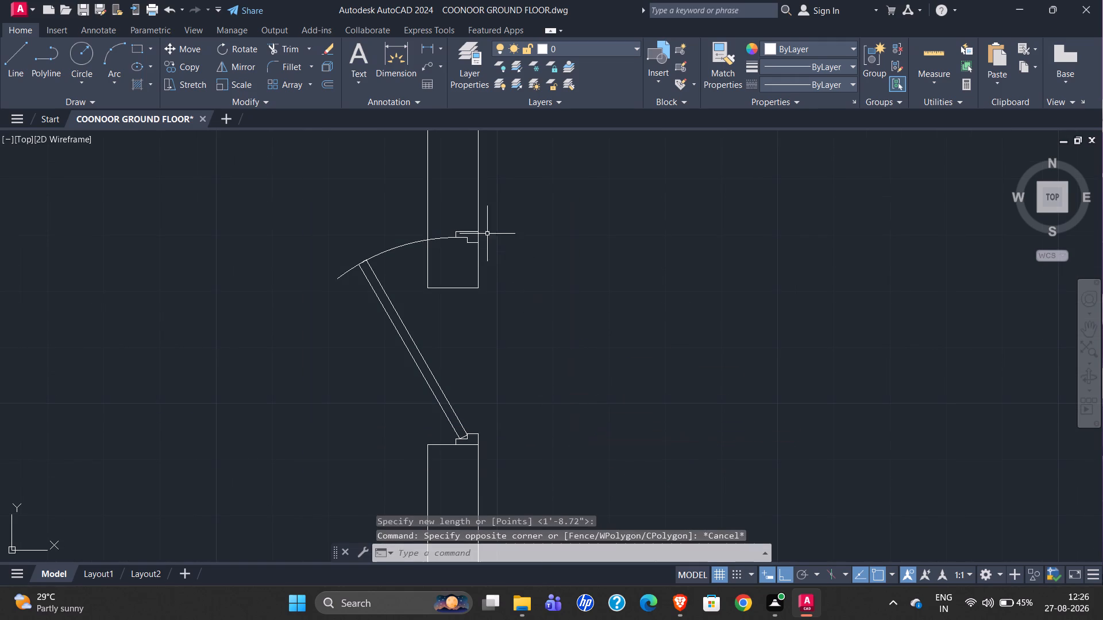
pyautogui.scroll(3, 469, 238)
pyautogui.click(386, 183)
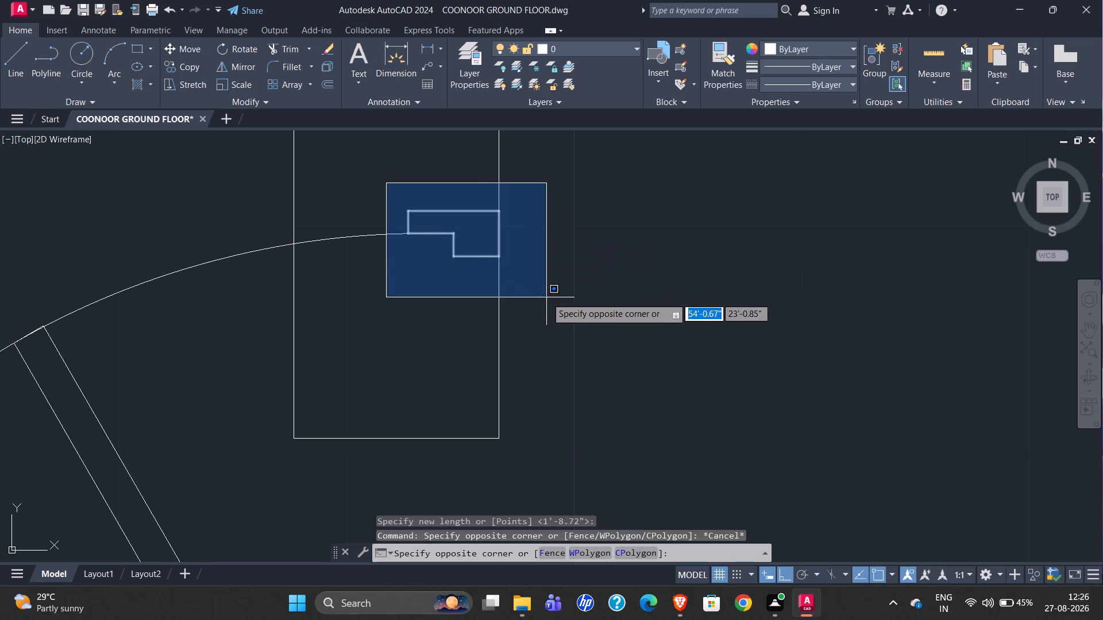
pyautogui.click(547, 297)
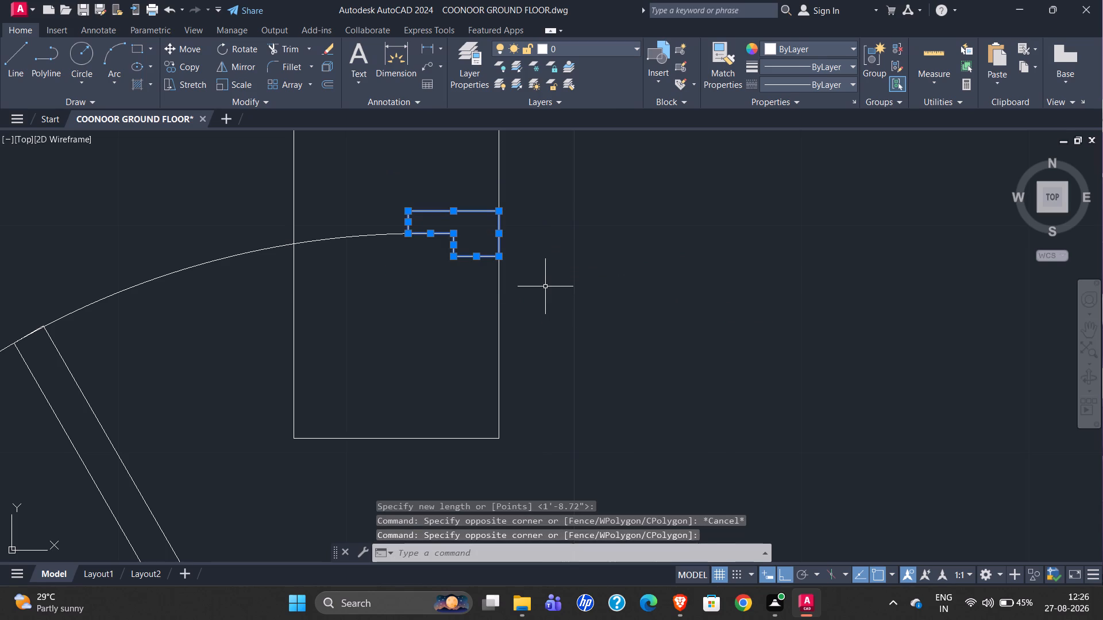
pyautogui.press('j')
pyautogui.press('Return')
# Join the six segments of the hinge-side jamb of the right exterior wall's door into one polyline.
pyautogui.scroll(-4, 526, 234)
pyautogui.scroll(4, 529, 371)
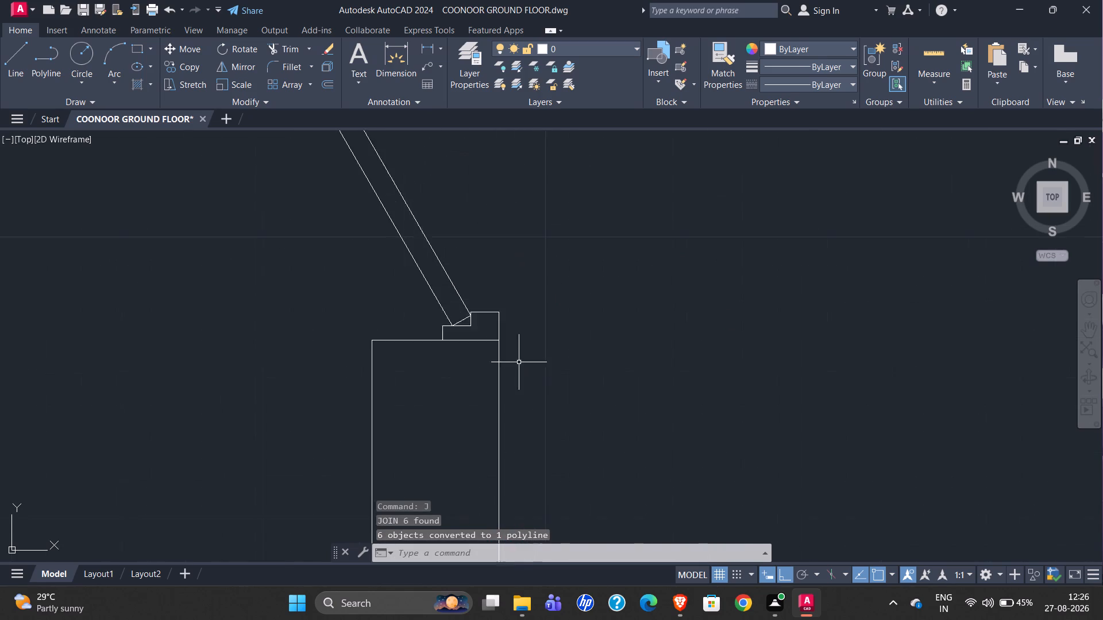
pyautogui.moveTo(346, 278); pyautogui.dragTo(357, 284)
pyautogui.click(573, 374)
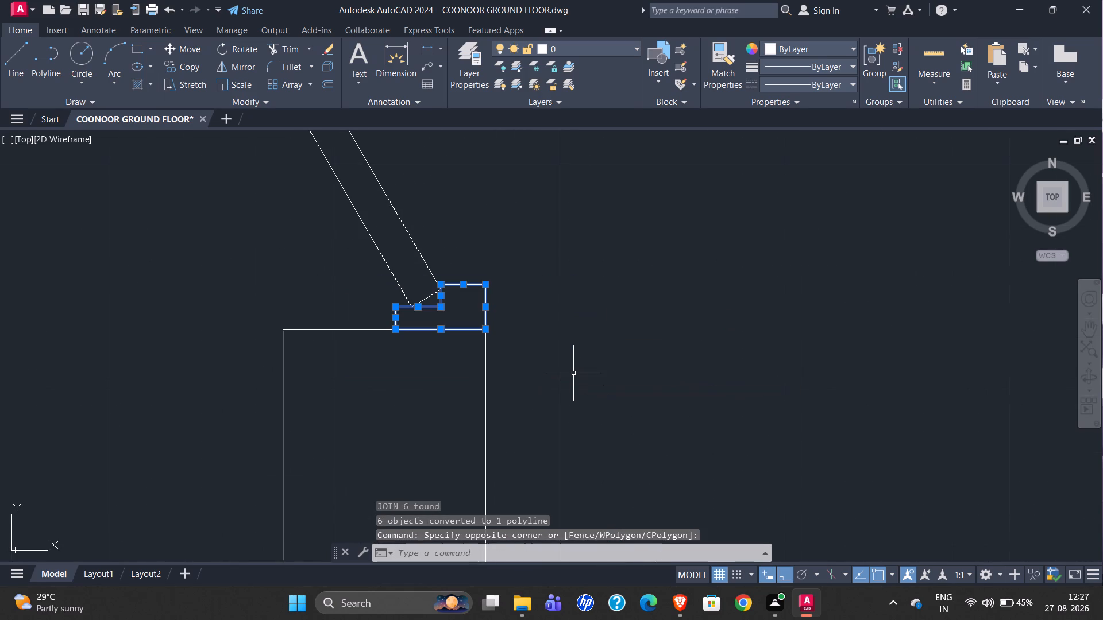
pyautogui.press('j')
pyautogui.press('Return')
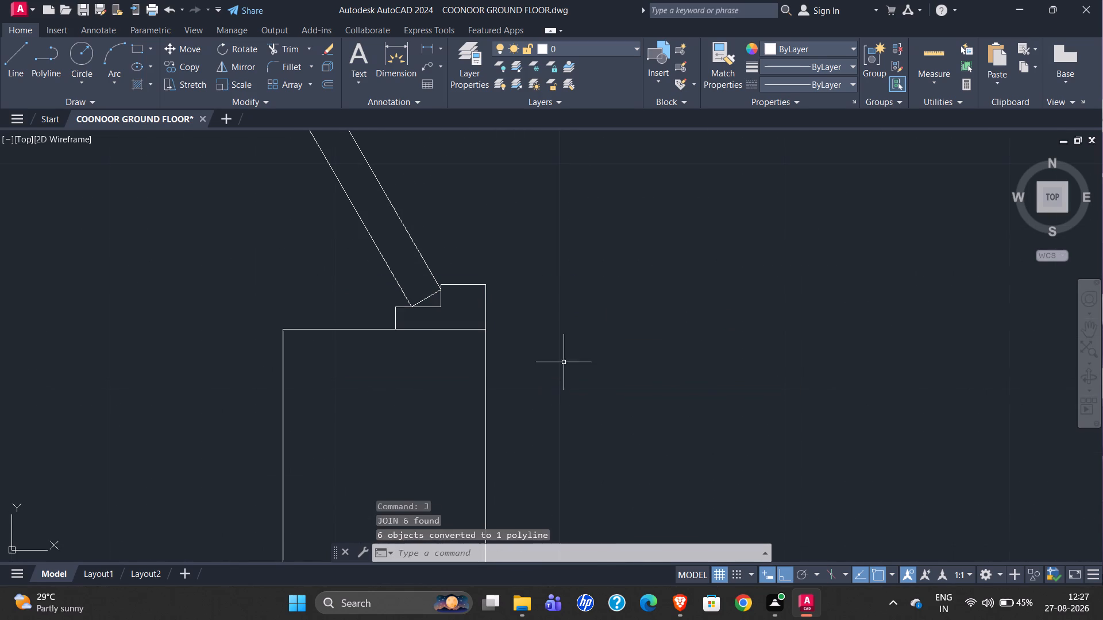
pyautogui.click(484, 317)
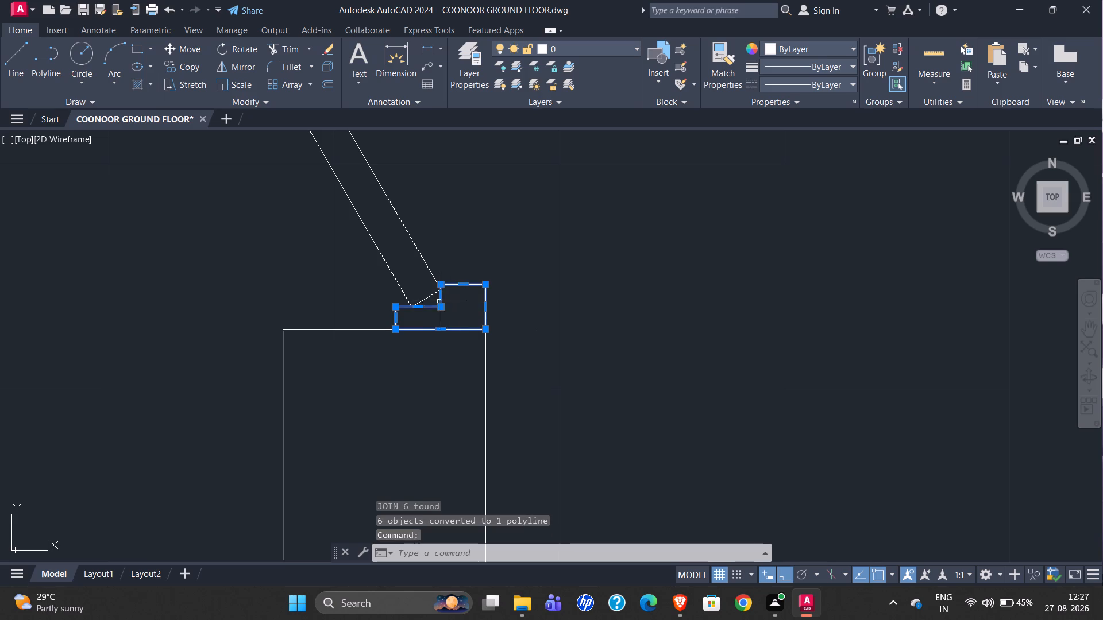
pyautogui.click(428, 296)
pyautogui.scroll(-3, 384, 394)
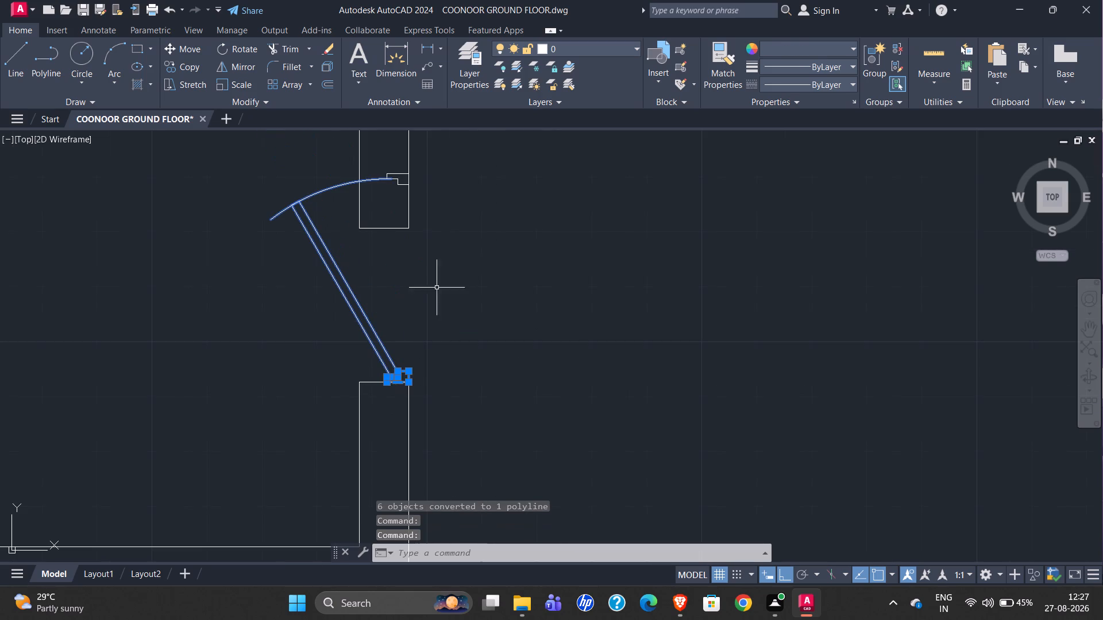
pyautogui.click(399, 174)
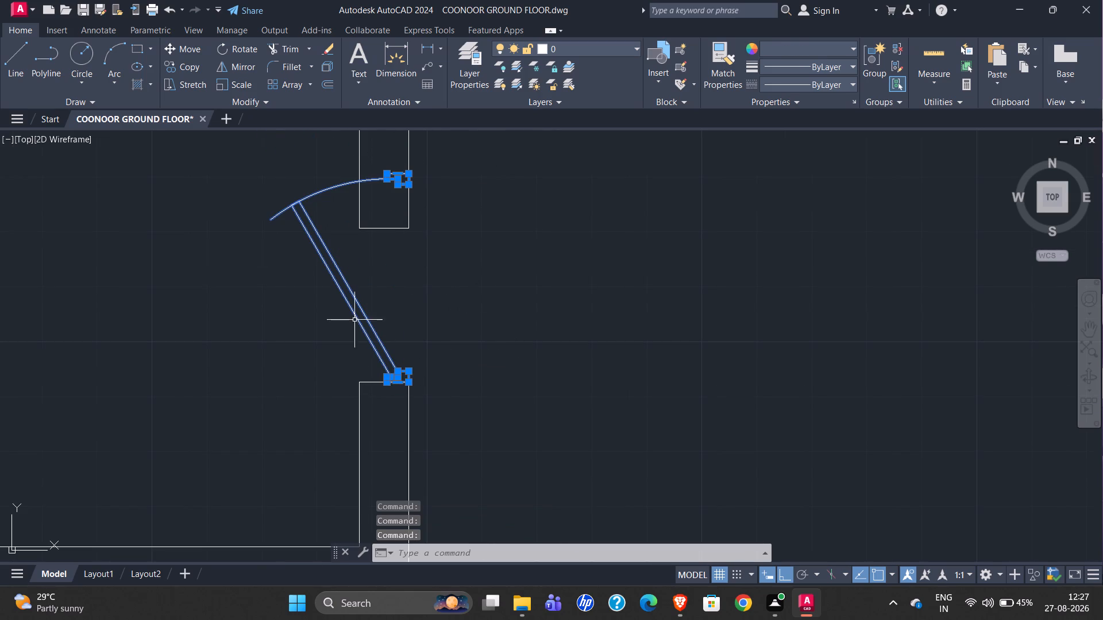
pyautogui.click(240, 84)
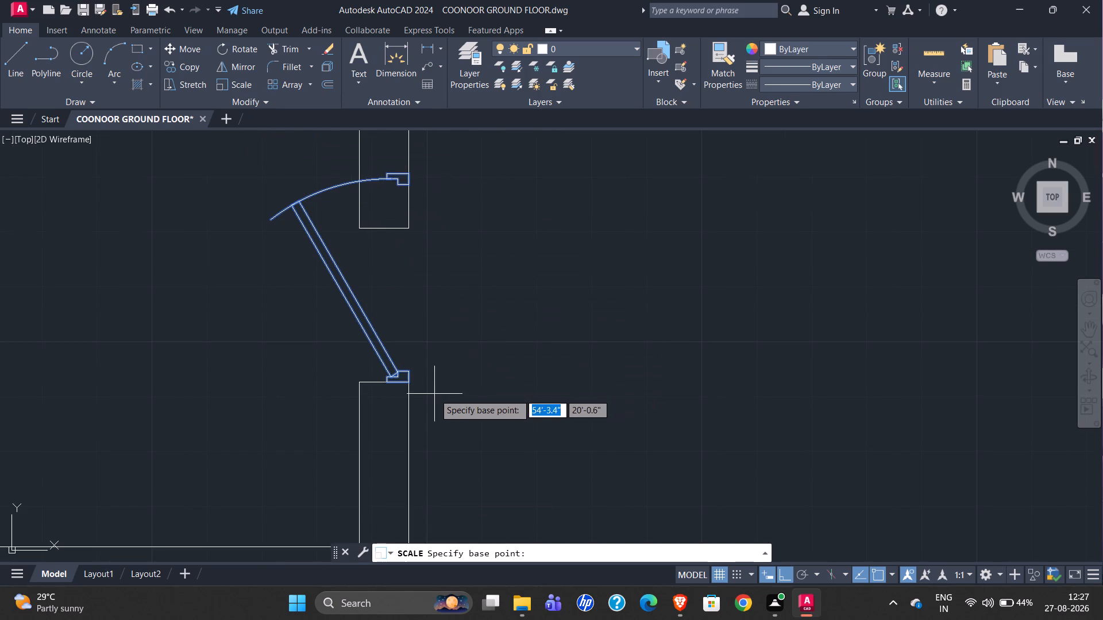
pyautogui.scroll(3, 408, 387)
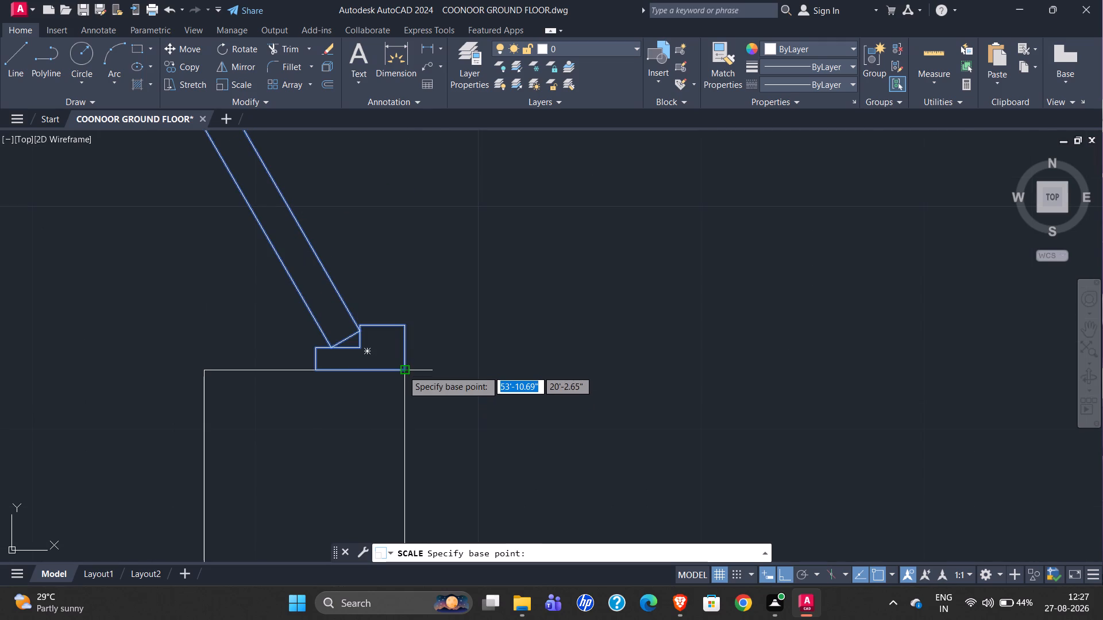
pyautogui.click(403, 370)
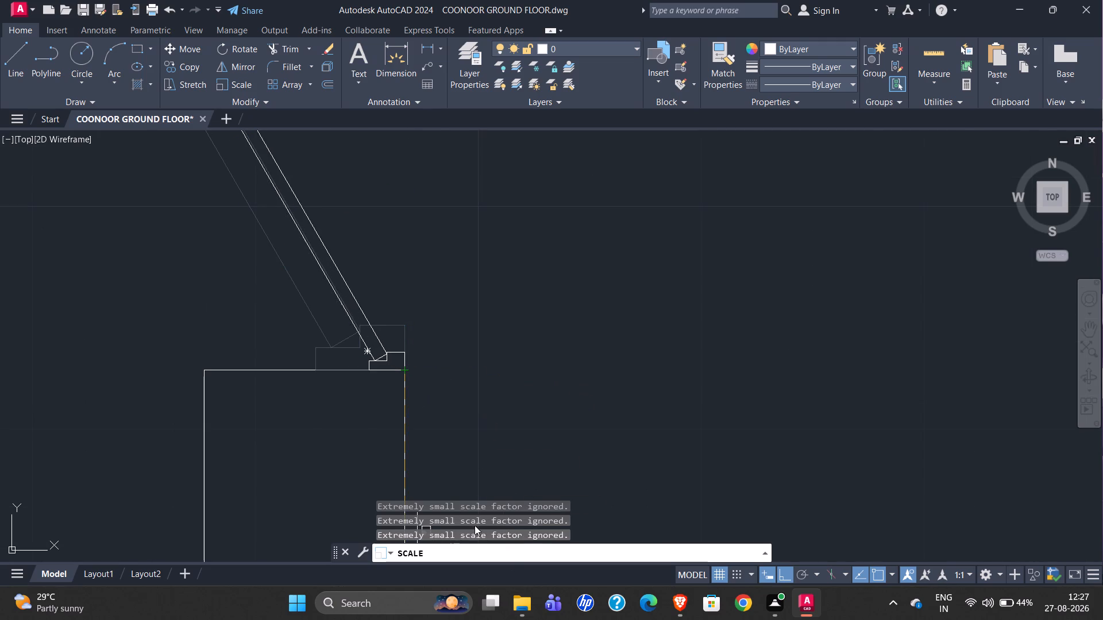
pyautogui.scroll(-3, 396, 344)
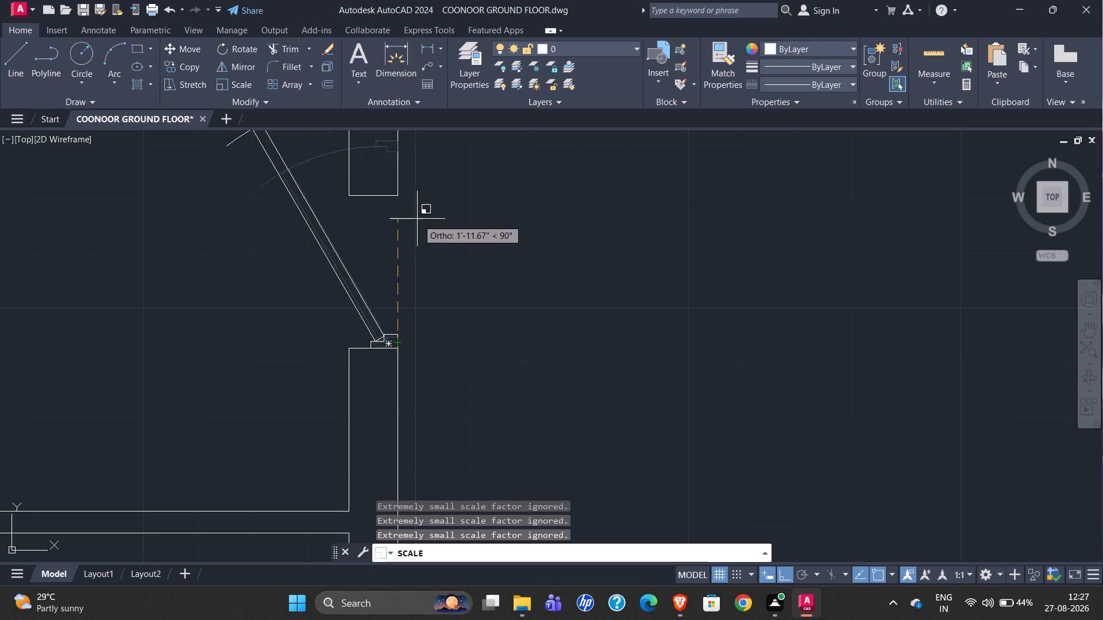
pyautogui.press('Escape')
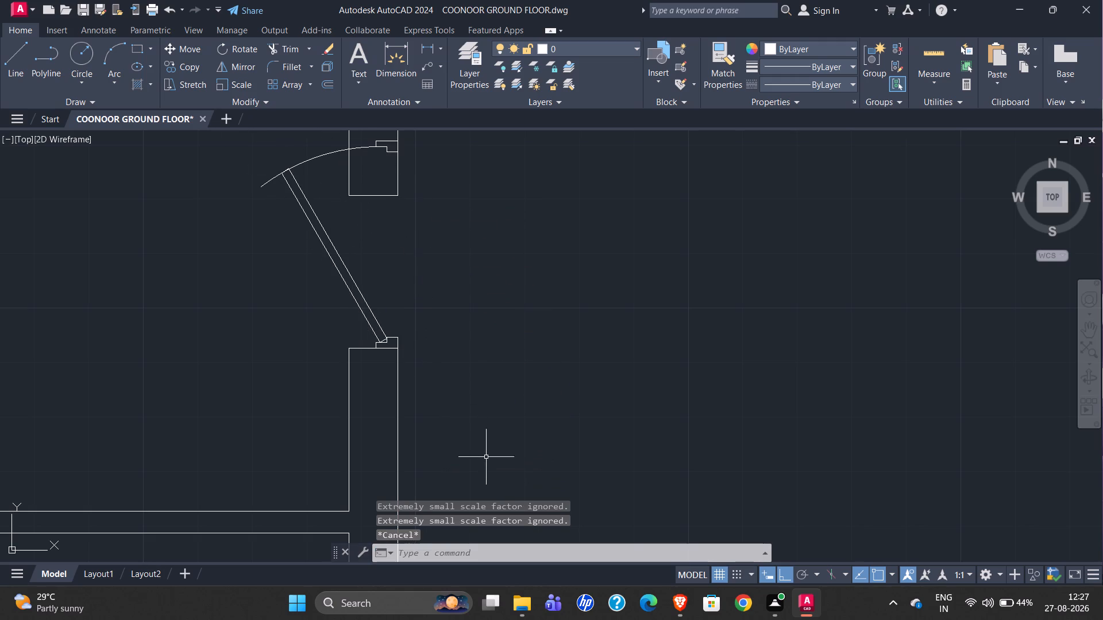
# Scale the right exterior wall's door and both jambs by reference from the hinge jamb's lower outer corner, using the jamb-to-jamb length, to fill the opening.
pyautogui.click(289, 181)
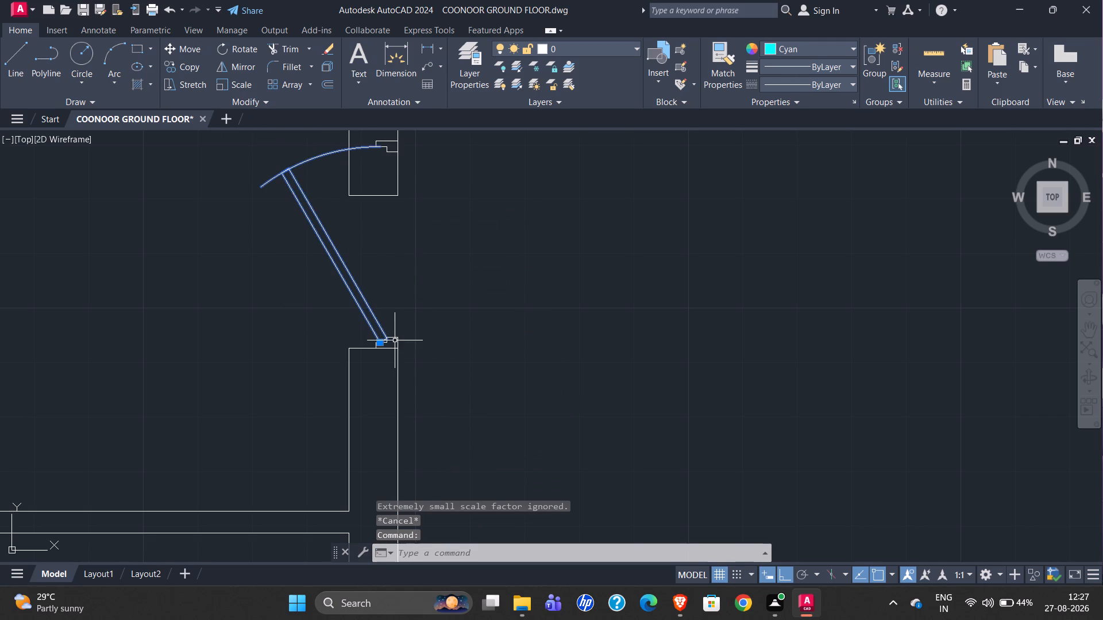
pyautogui.click(398, 341)
pyautogui.click(392, 150)
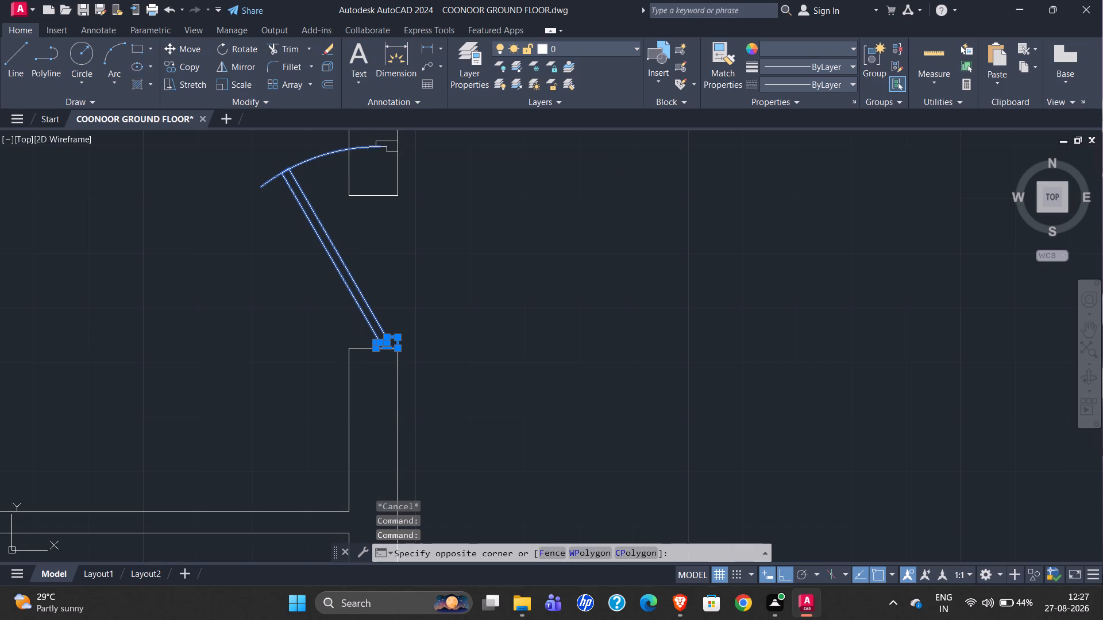
pyautogui.click(389, 149)
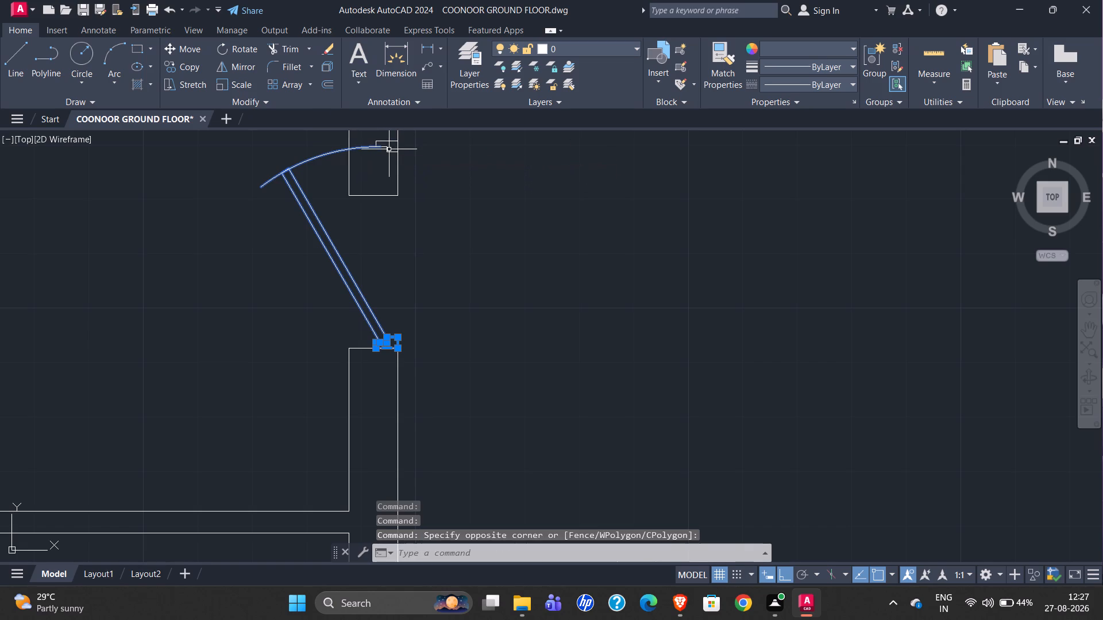
pyautogui.click(389, 150)
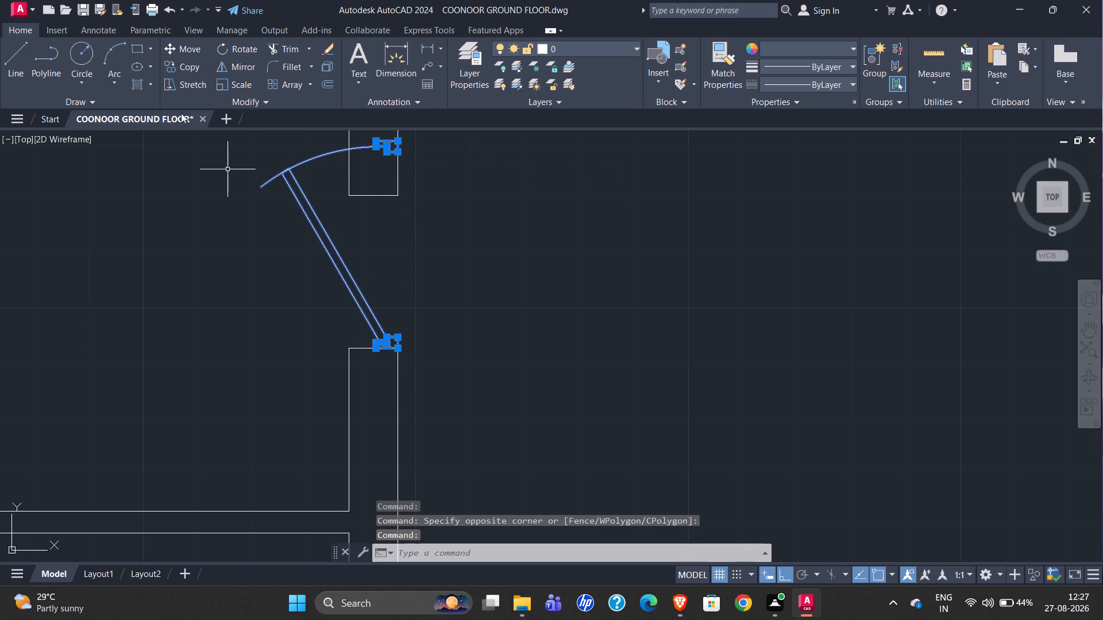
pyautogui.click(245, 82)
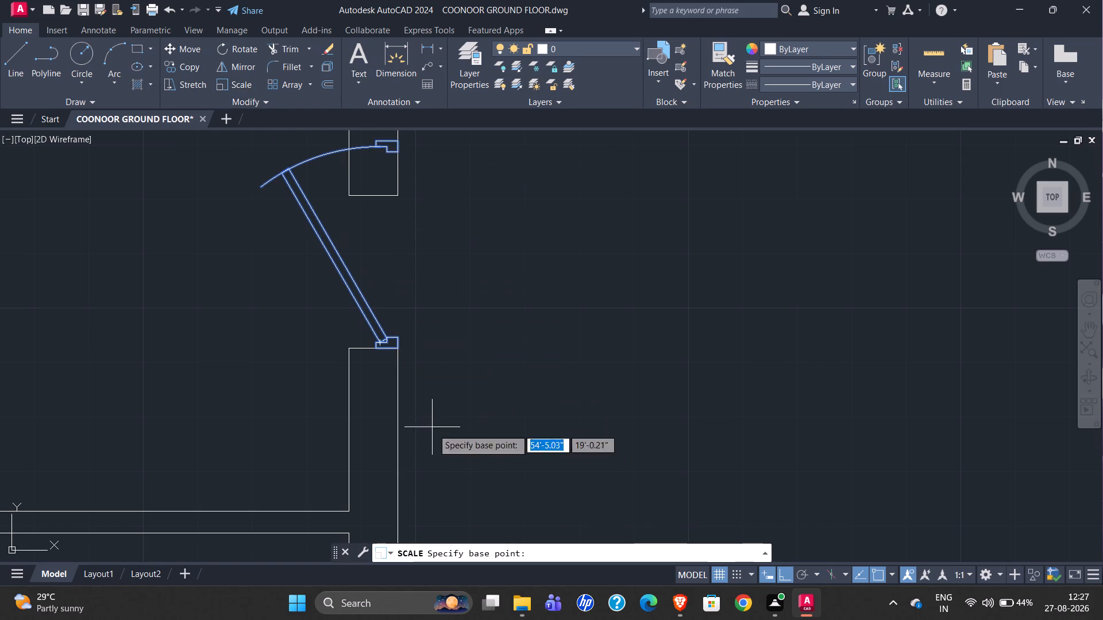
pyautogui.scroll(2, 389, 361)
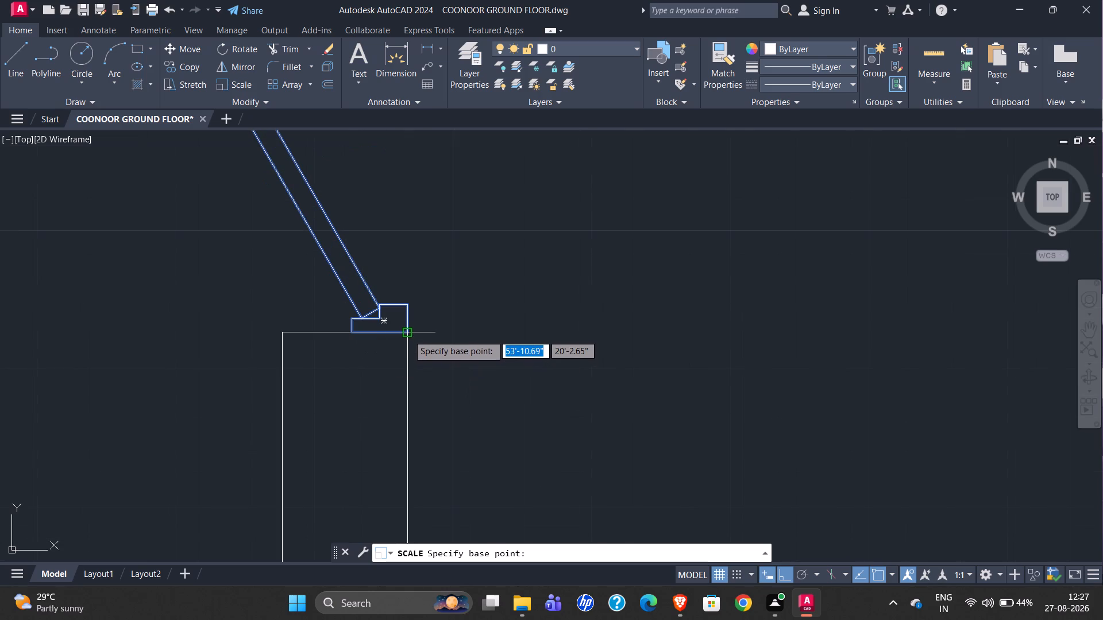
pyautogui.click(408, 335)
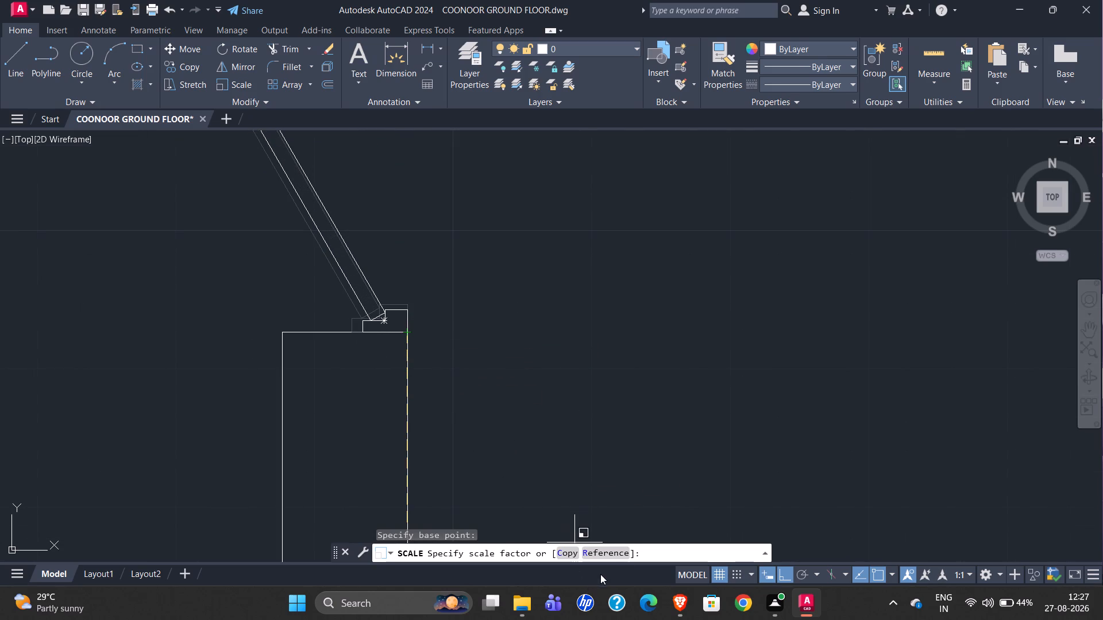
pyautogui.click(608, 555)
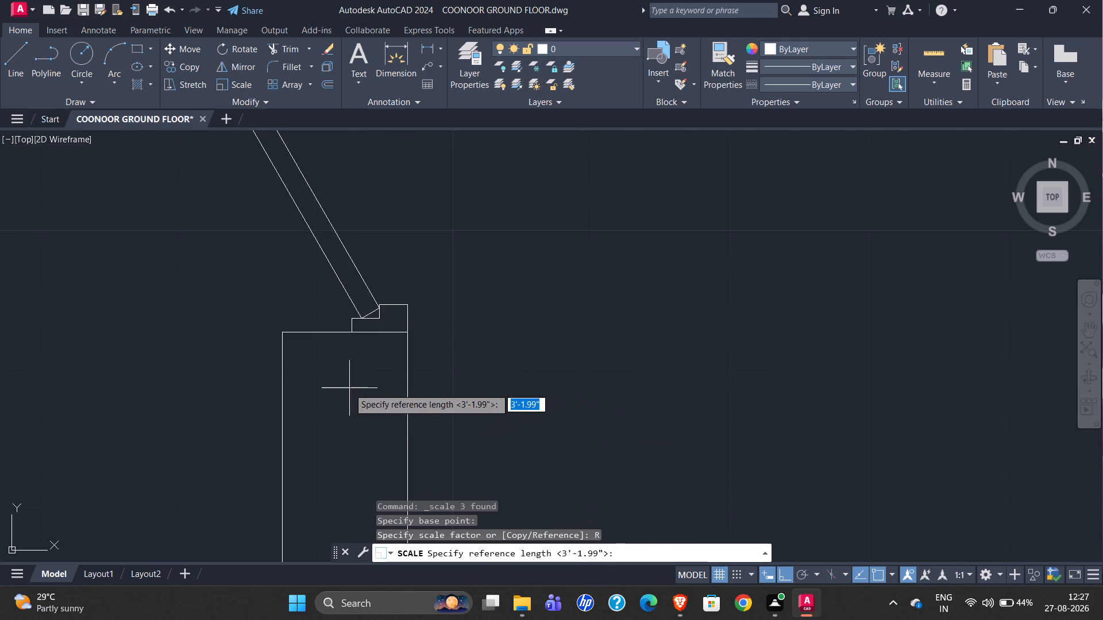
pyautogui.scroll(-2, 344, 393)
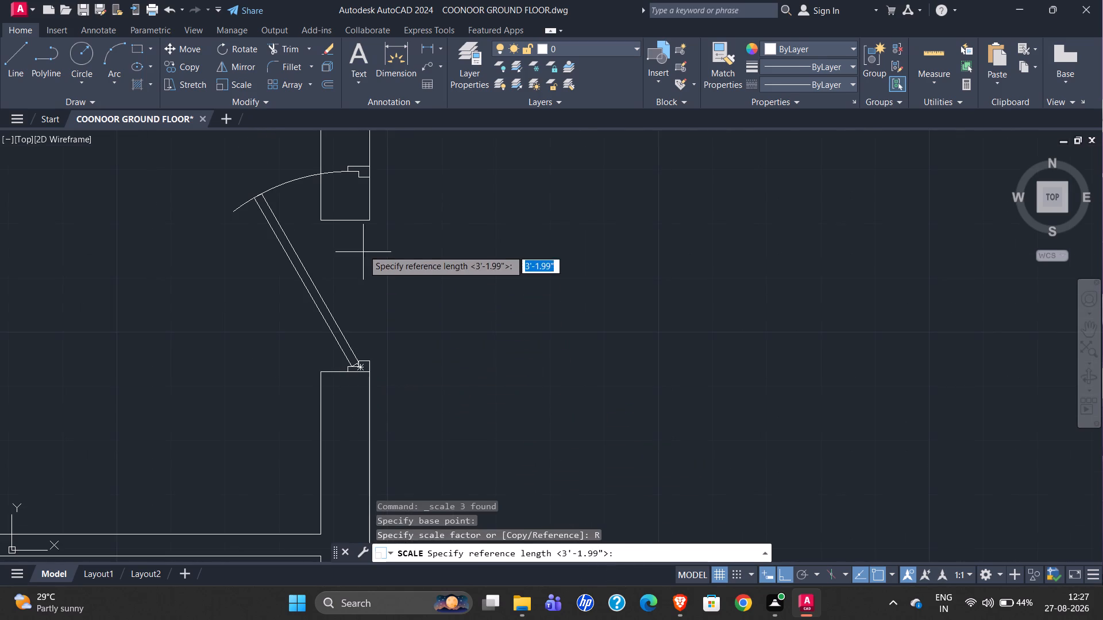
pyautogui.scroll(3, 373, 376)
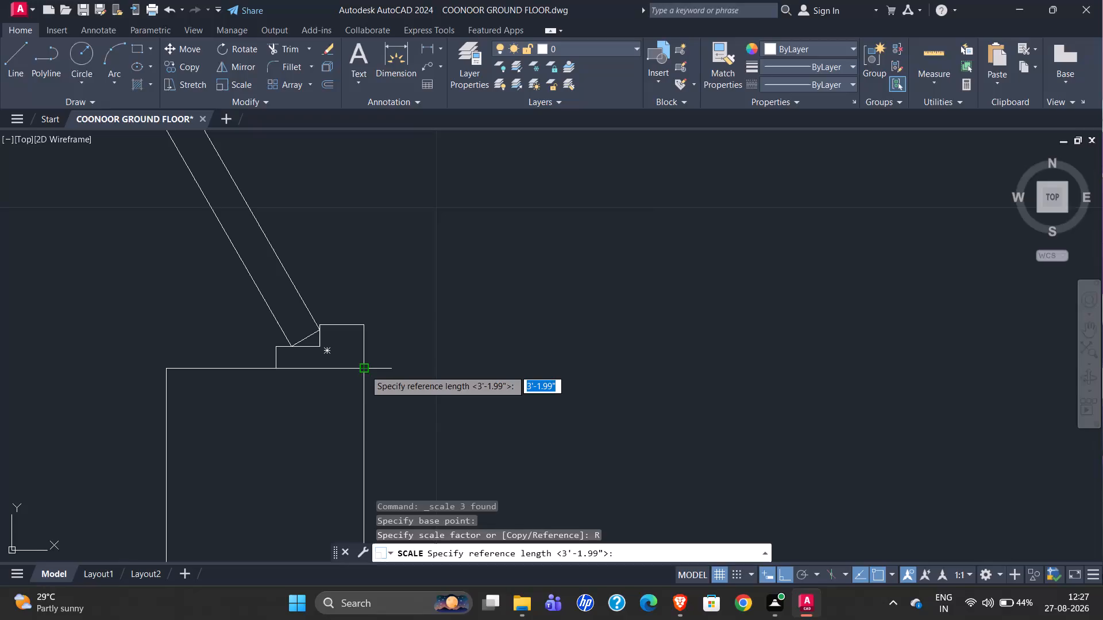
pyautogui.click(365, 370)
pyautogui.scroll(-3, 321, 444)
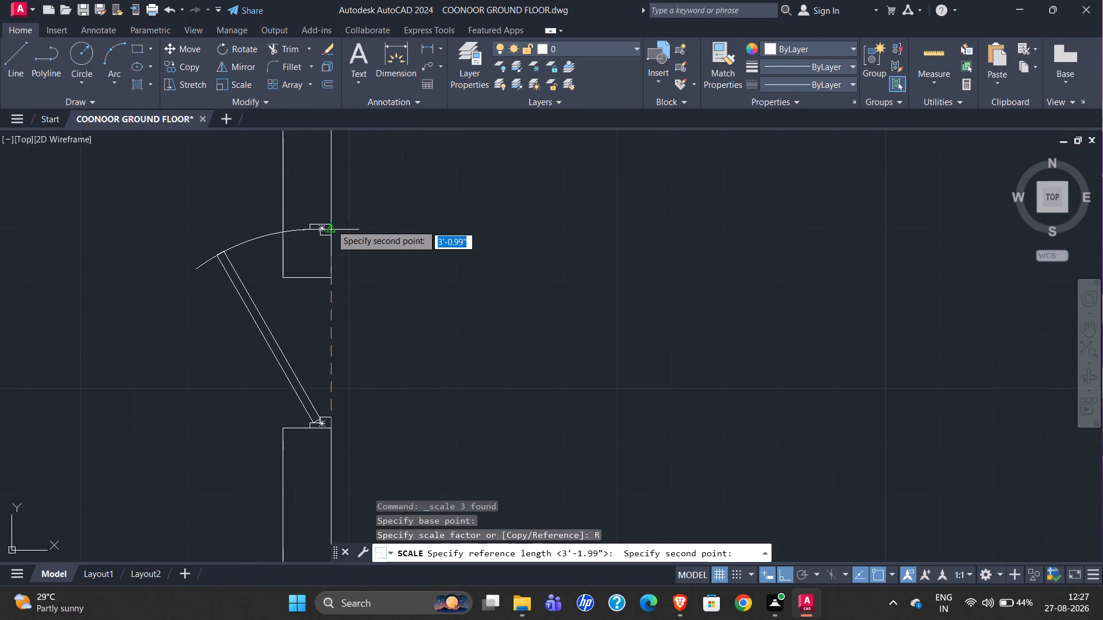
pyautogui.scroll(4, 330, 222)
pyautogui.click(329, 238)
pyautogui.scroll(-2, 344, 205)
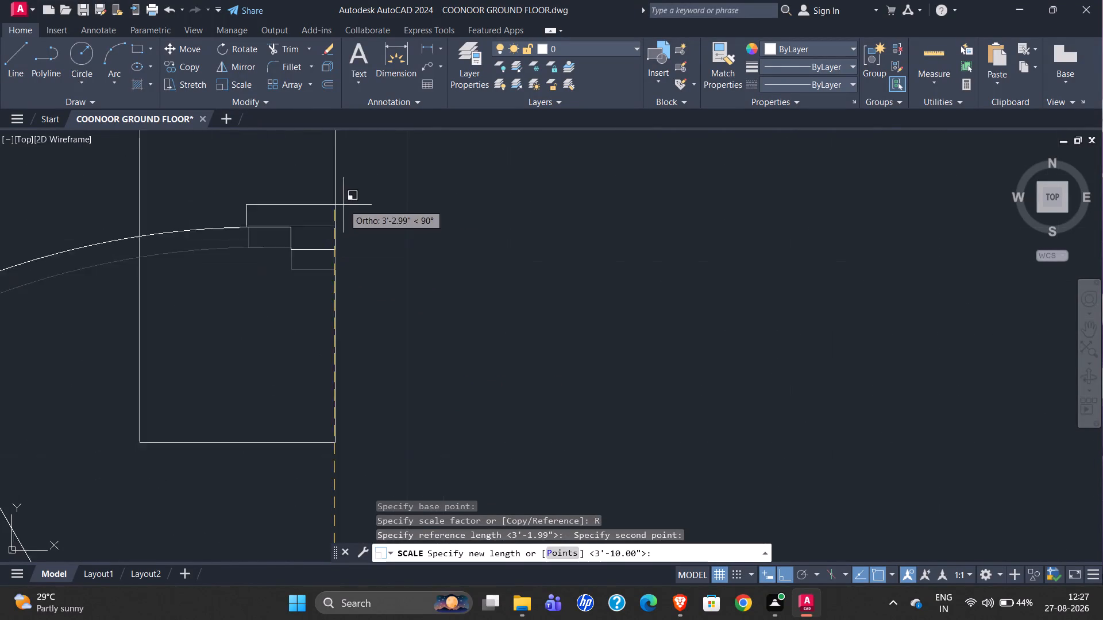
pyautogui.scroll(-2, 344, 206)
pyautogui.scroll(3, 339, 269)
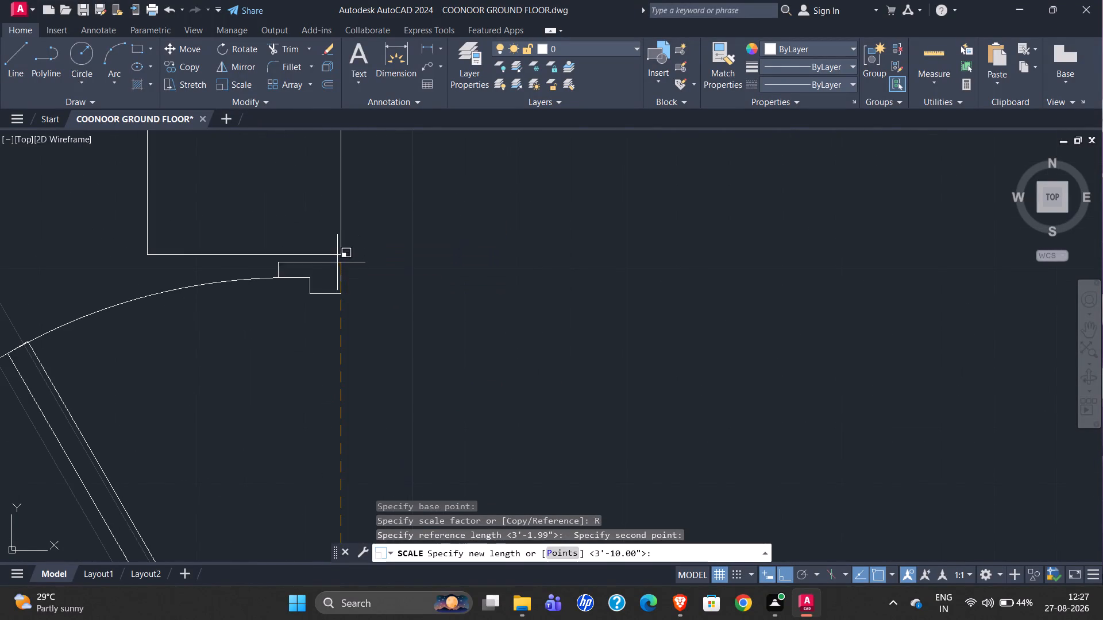
pyautogui.click(338, 255)
# Review the doors placed in the wall plan and examine the reference ground floor plan's entrance beside the portico.
pyautogui.scroll(-3, 396, 214)
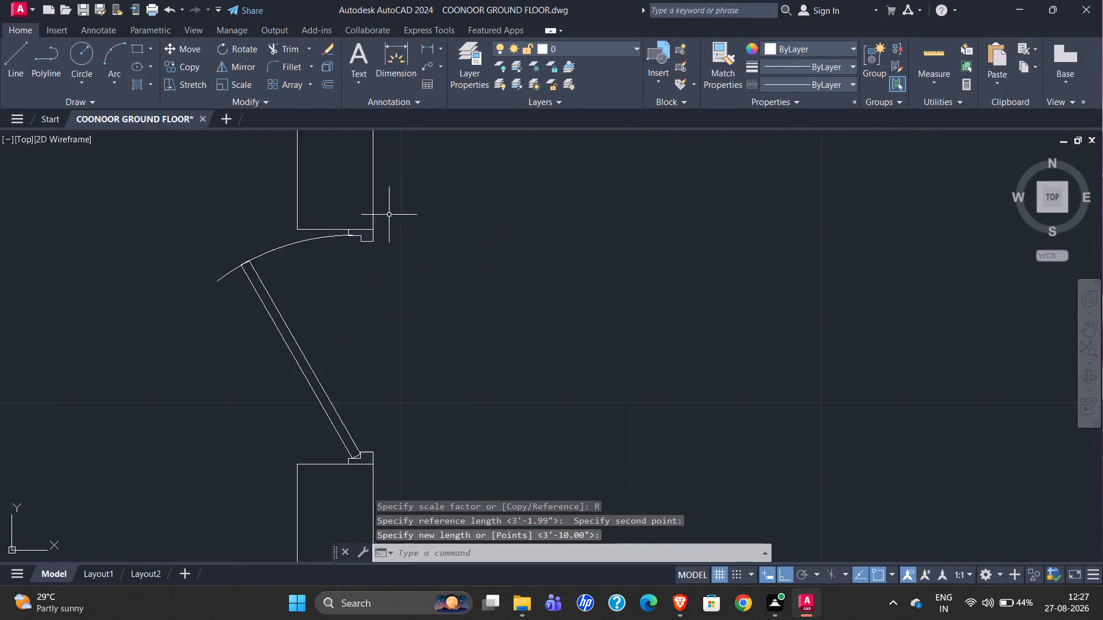
pyautogui.scroll(-1, 387, 215)
pyautogui.scroll(-2, 399, 377)
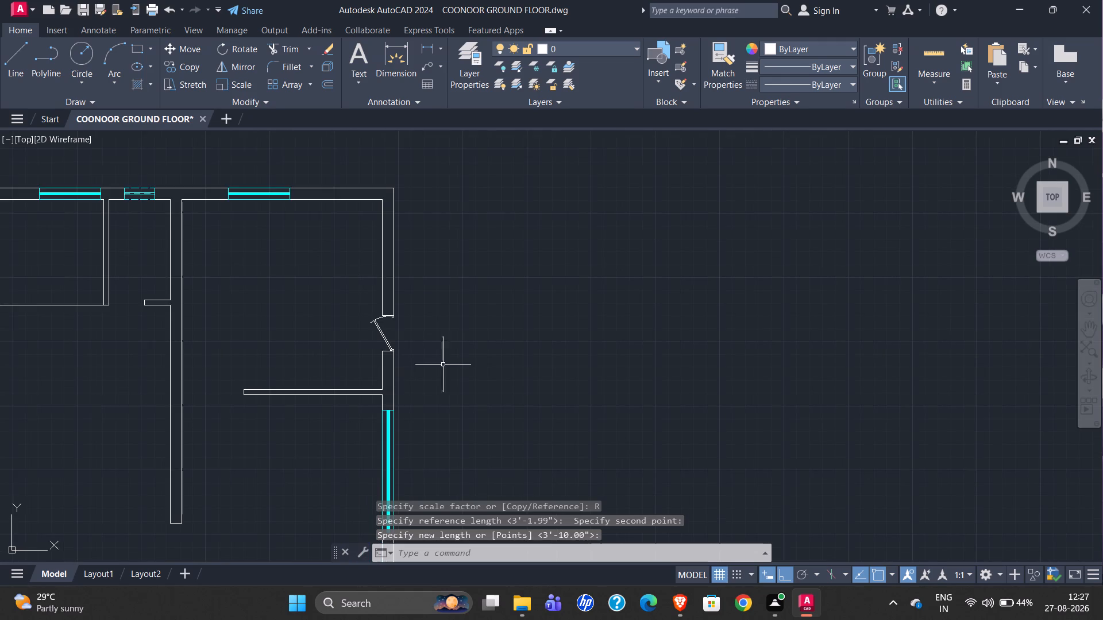
pyautogui.scroll(-1, 479, 359)
pyautogui.scroll(-1, 527, 235)
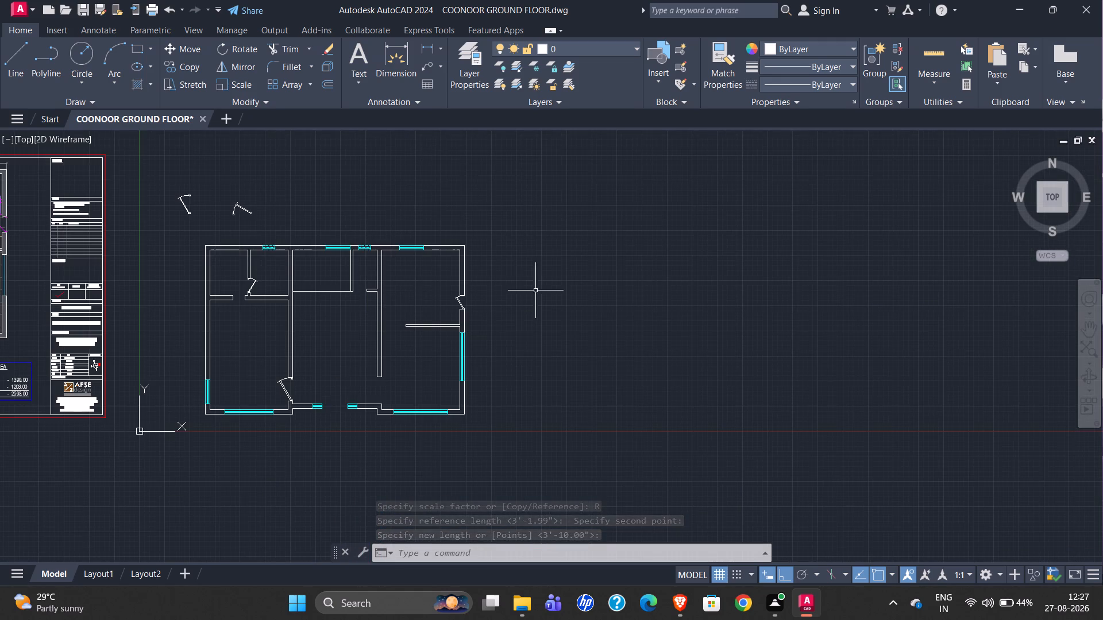
pyautogui.scroll(-1, 603, 339)
pyautogui.scroll(5, 151, 337)
pyautogui.scroll(-2, 197, 327)
pyautogui.scroll(-2, 178, 399)
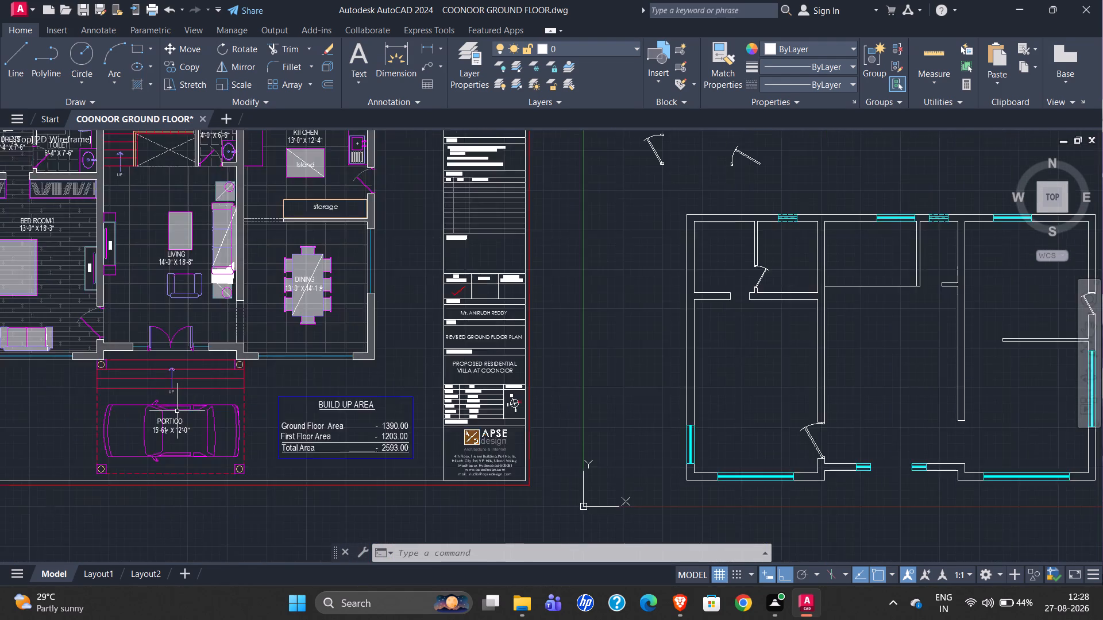
# Rotate the upright spare jambed door symbol above the wall plan by 270° about its hinge jamb's outer corner.
pyautogui.scroll(3, 184, 238)
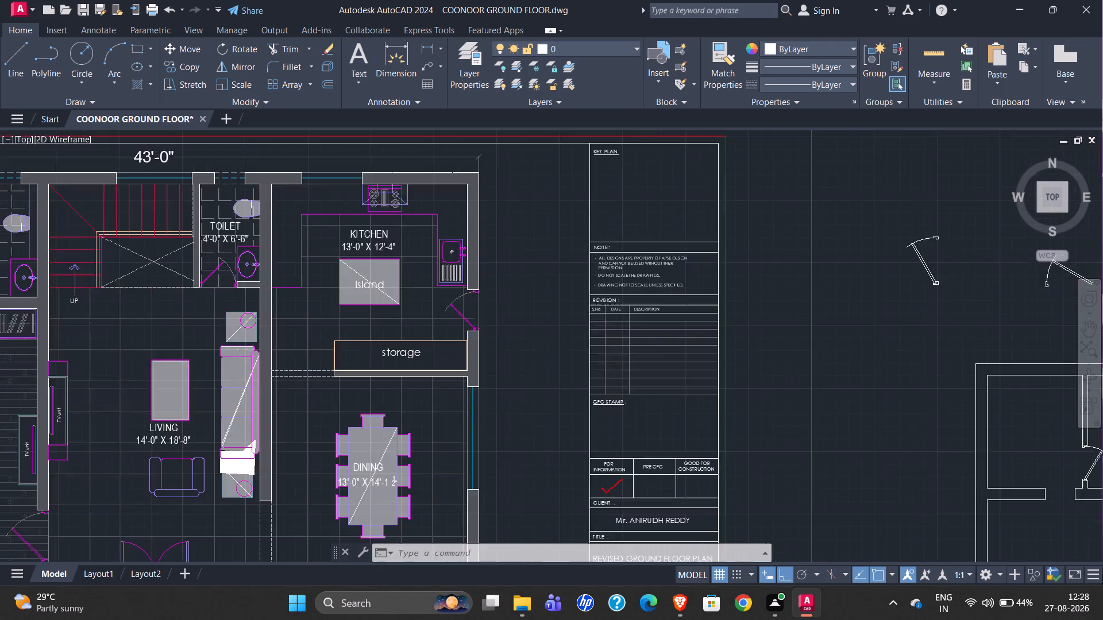
pyautogui.scroll(-3, 218, 301)
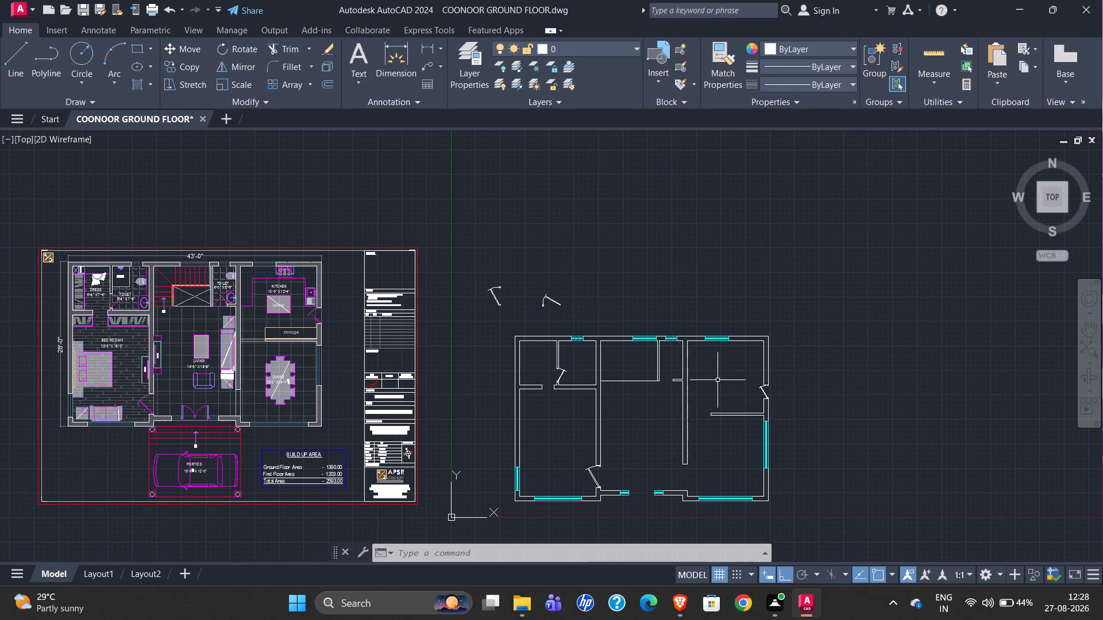
pyautogui.click(473, 267)
pyautogui.click(518, 329)
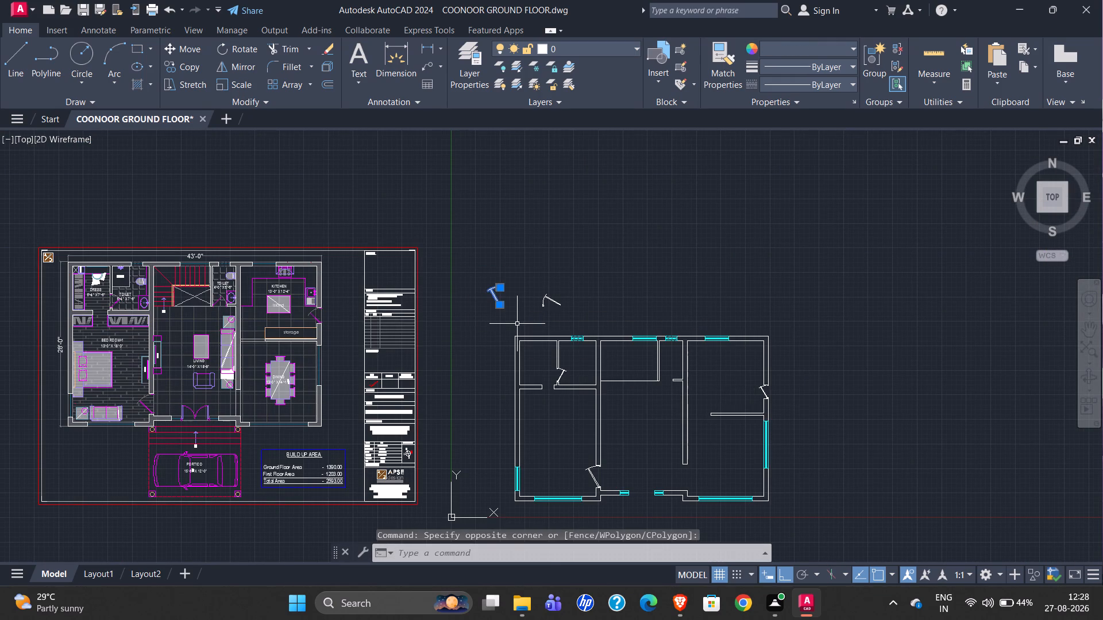
pyautogui.write('RO')
pyautogui.press('Return')
pyautogui.scroll(3, 457, 304)
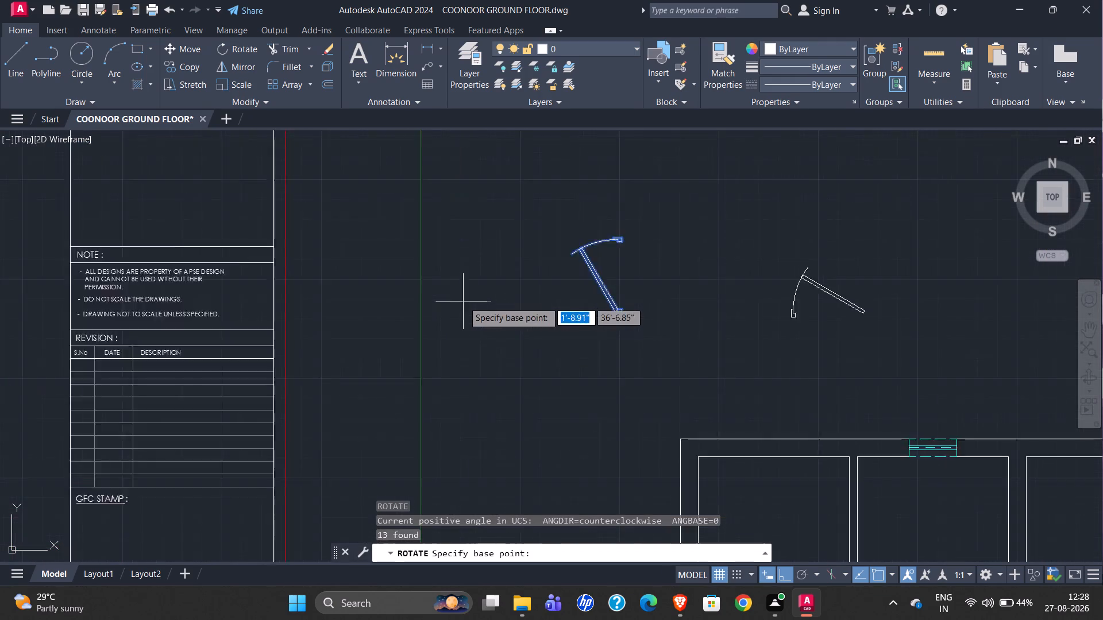
pyautogui.scroll(1, 463, 301)
pyautogui.click(715, 321)
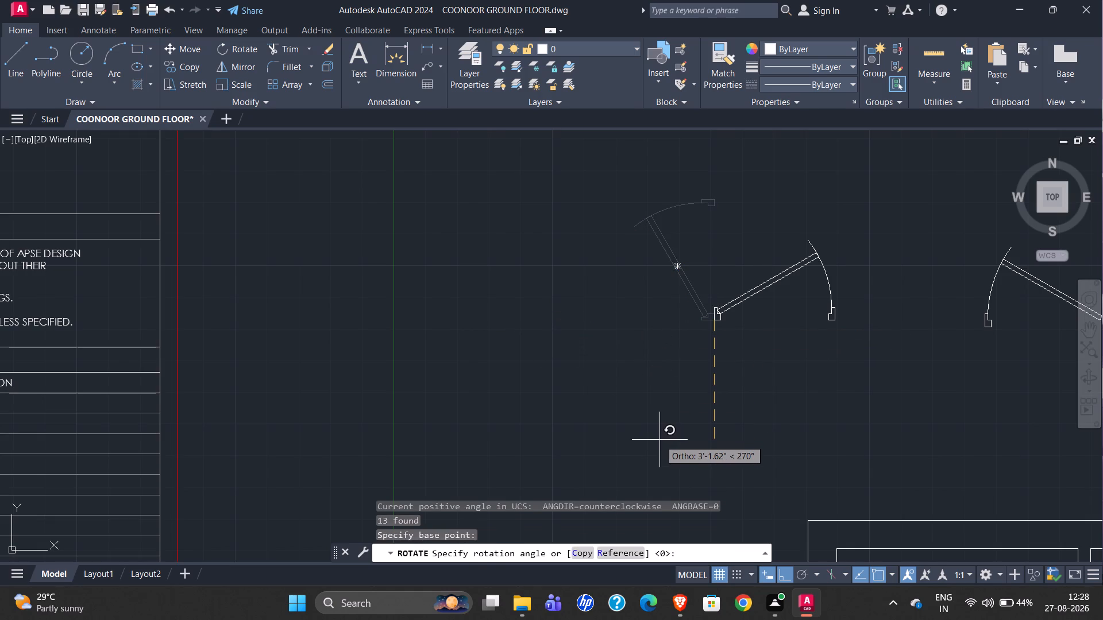
pyautogui.click(709, 458)
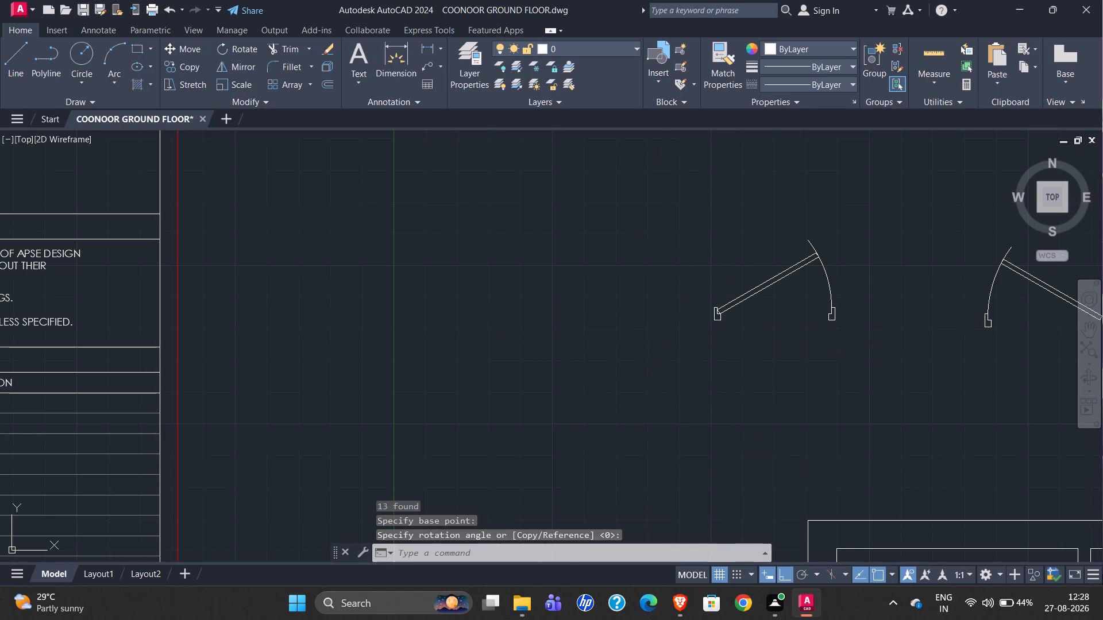
# Move the rotated door by its hinge jamb's lower outer corner to the wall corner at the opening of the small toilet beside the staircase.
pyautogui.click(661, 164)
pyautogui.click(930, 420)
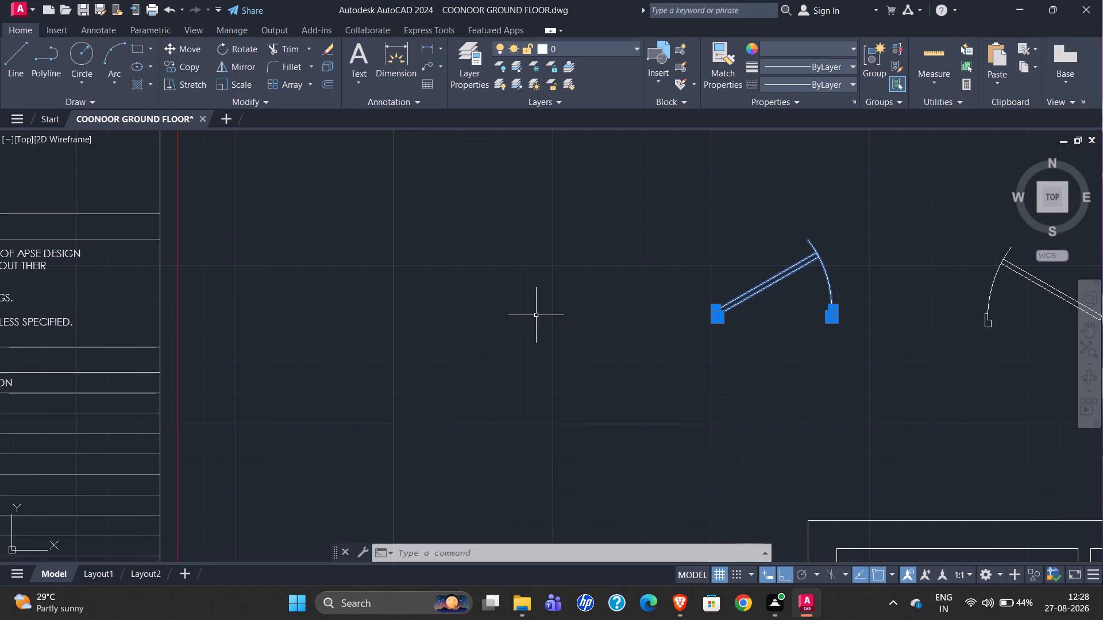
pyautogui.press('m')
pyautogui.press('Return')
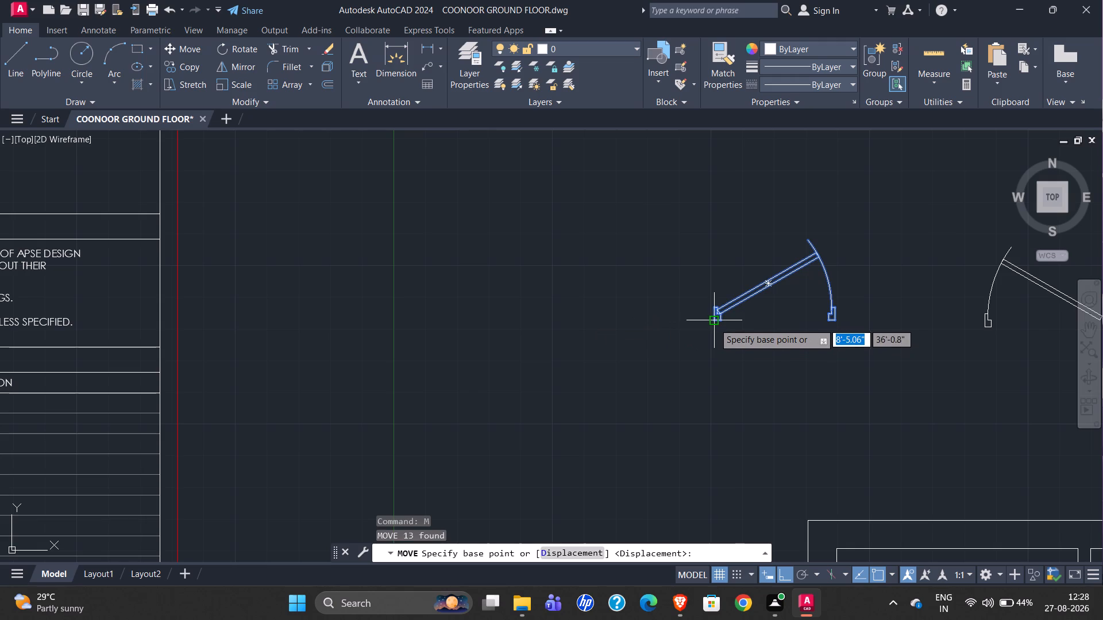
pyautogui.click(714, 321)
pyautogui.scroll(-2, 367, 342)
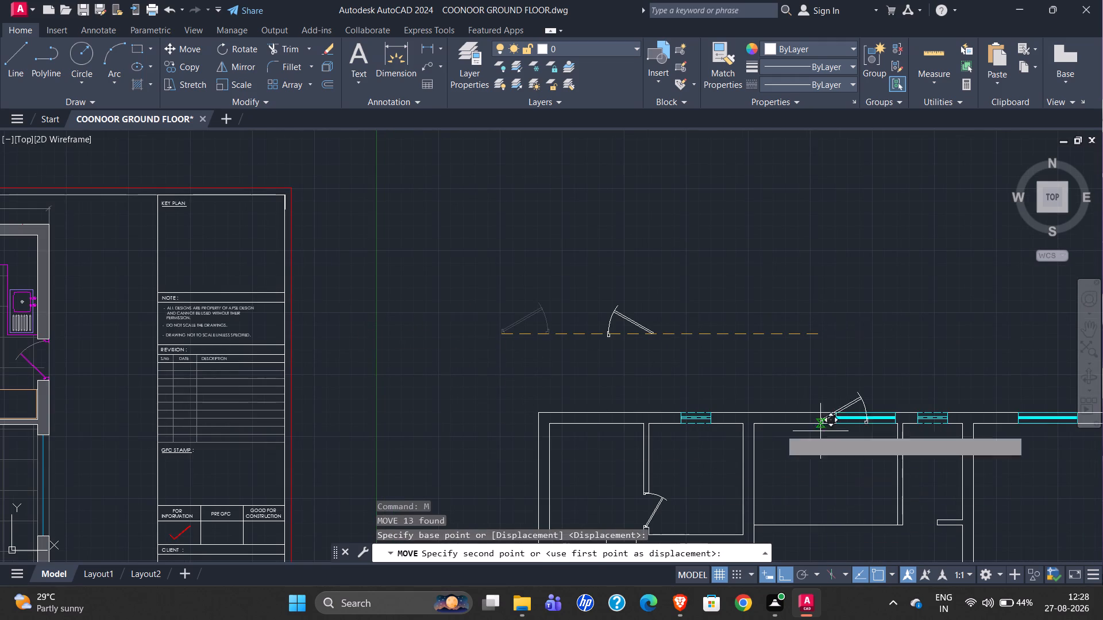
pyautogui.click(780, 571)
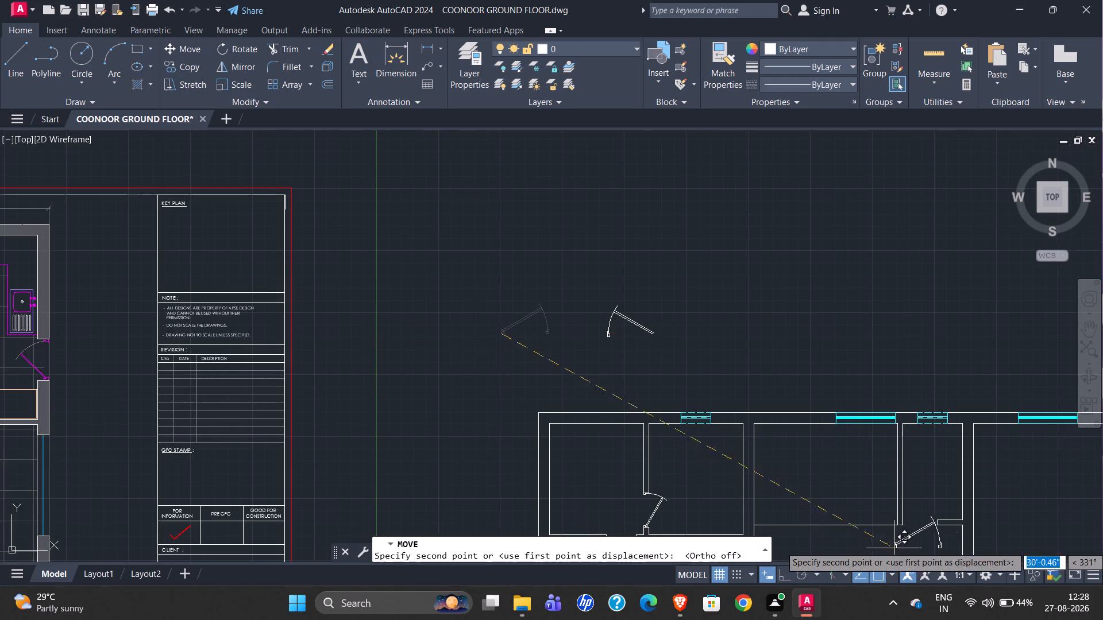
pyautogui.scroll(4, 914, 536)
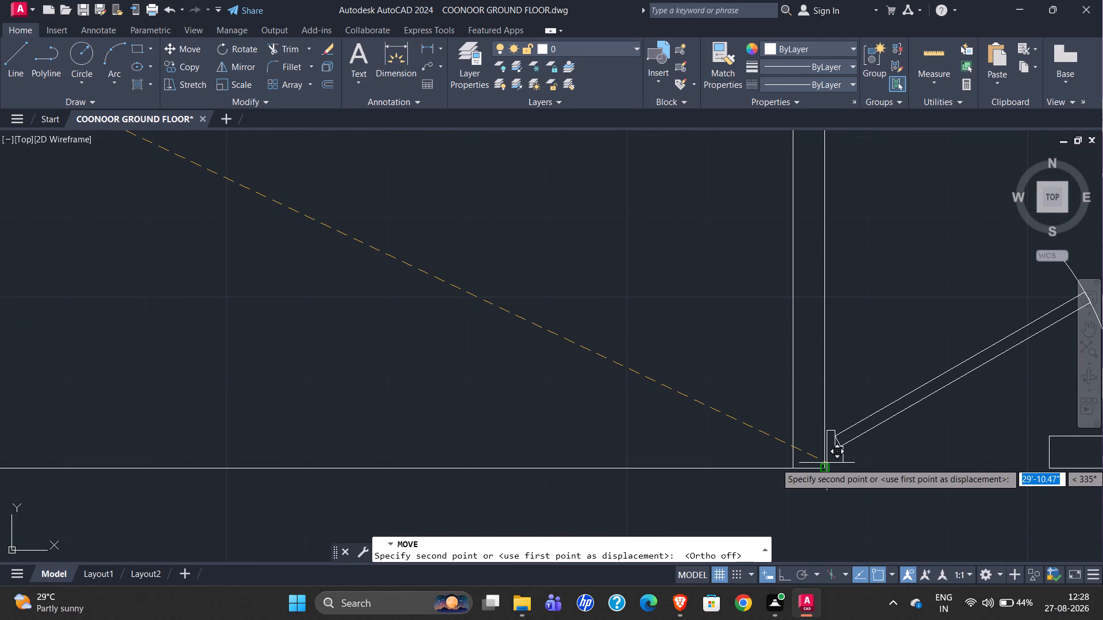
pyautogui.click(825, 466)
# Join the twelve segments of the small toilet door's two jambs into two polylines.
pyautogui.scroll(-1, 580, 417)
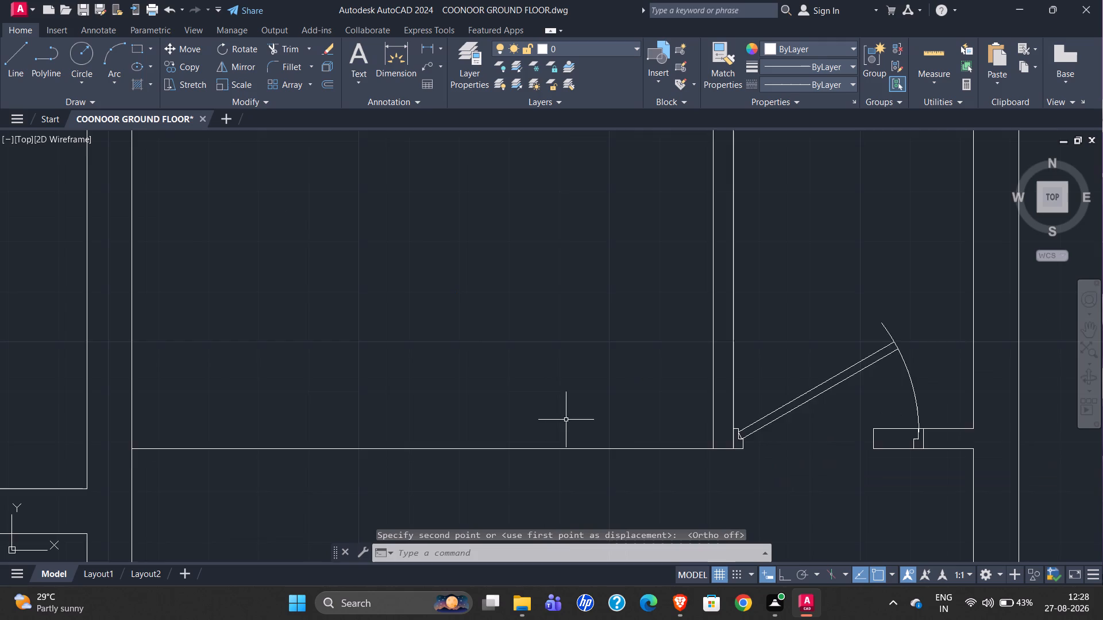
pyautogui.scroll(-1, 531, 423)
pyautogui.scroll(2, 794, 444)
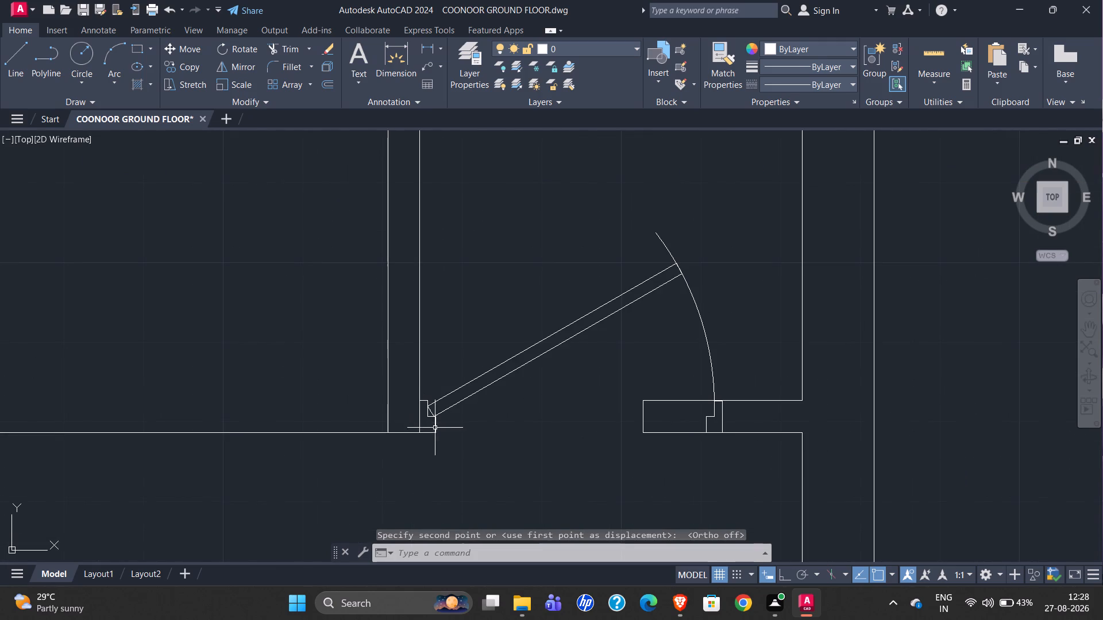
pyautogui.click(398, 389)
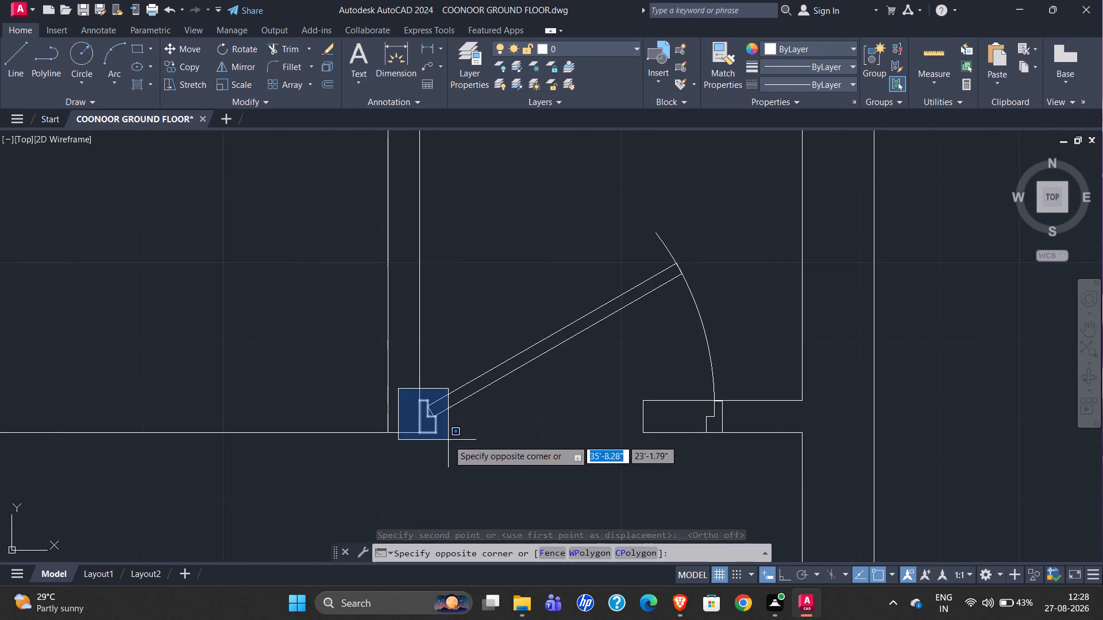
pyautogui.click(448, 440)
pyautogui.click(692, 390)
pyautogui.click(731, 449)
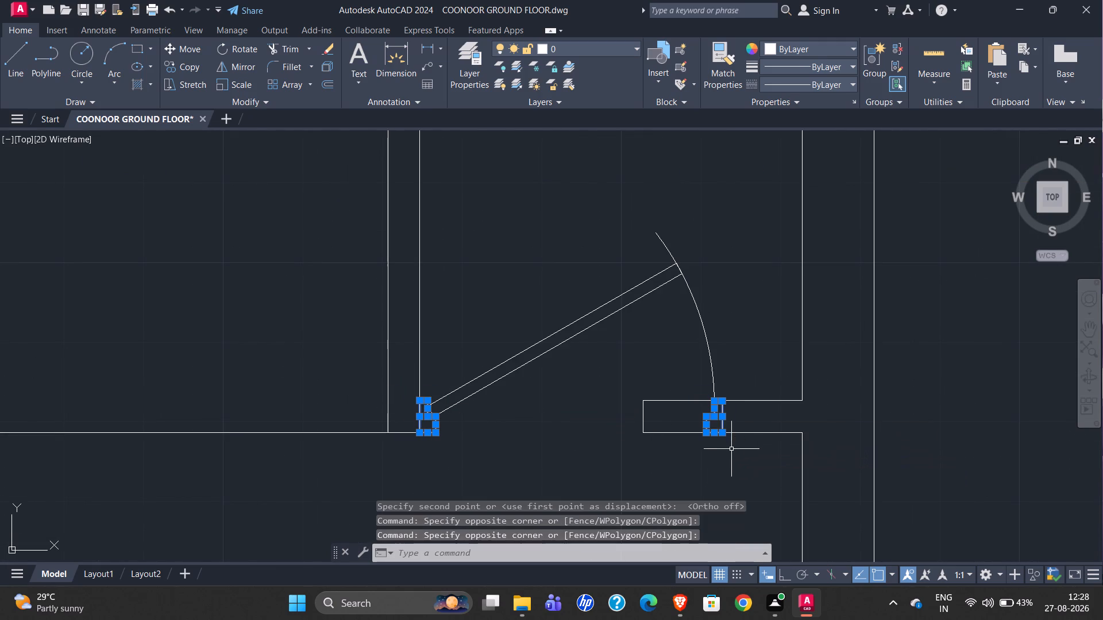
pyautogui.press('j')
pyautogui.press('Return')
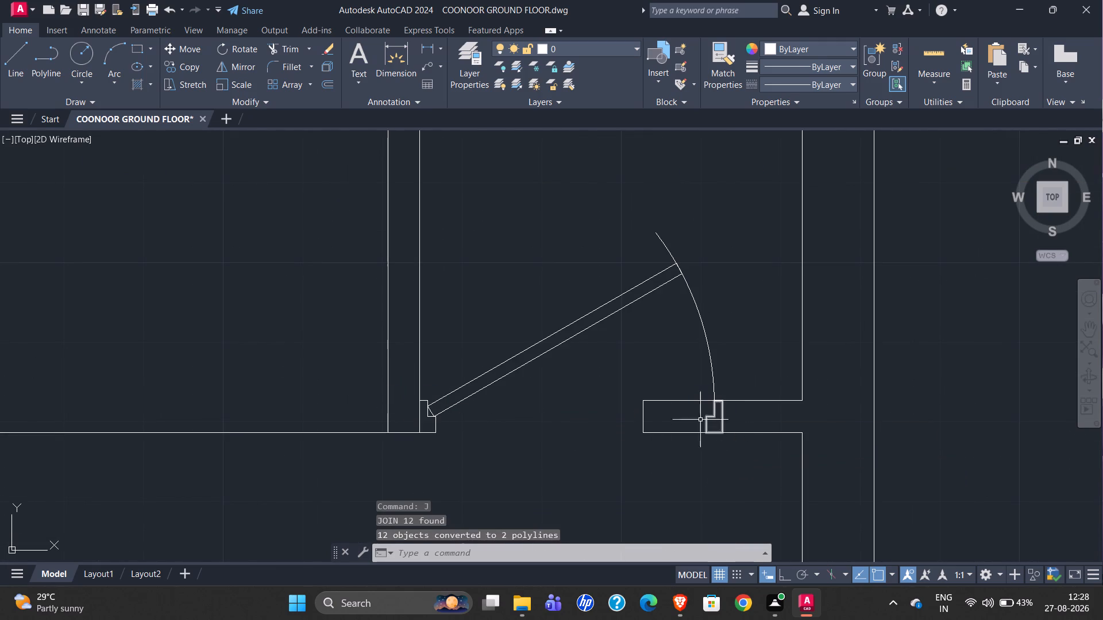
# Scale the small toilet's door and both jambs by reference from the hinge jamb's lower outer corner, using the jamb-to-jamb length, to fill the opening.
pyautogui.click(430, 418)
pyautogui.click(435, 412)
pyautogui.click(446, 394)
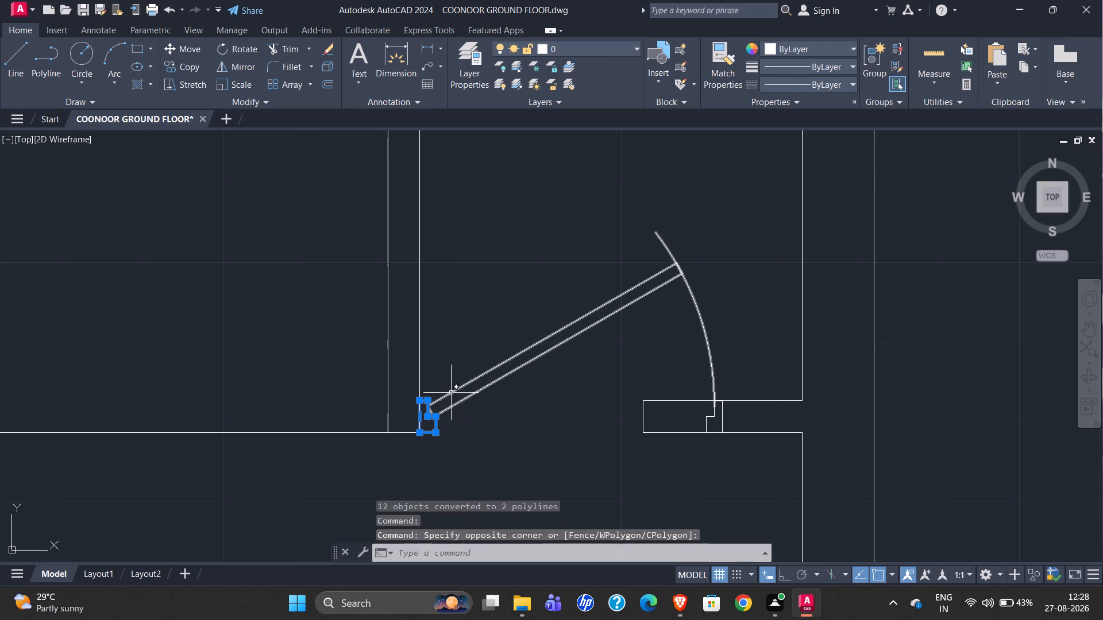
pyautogui.click(451, 393)
pyautogui.click(722, 416)
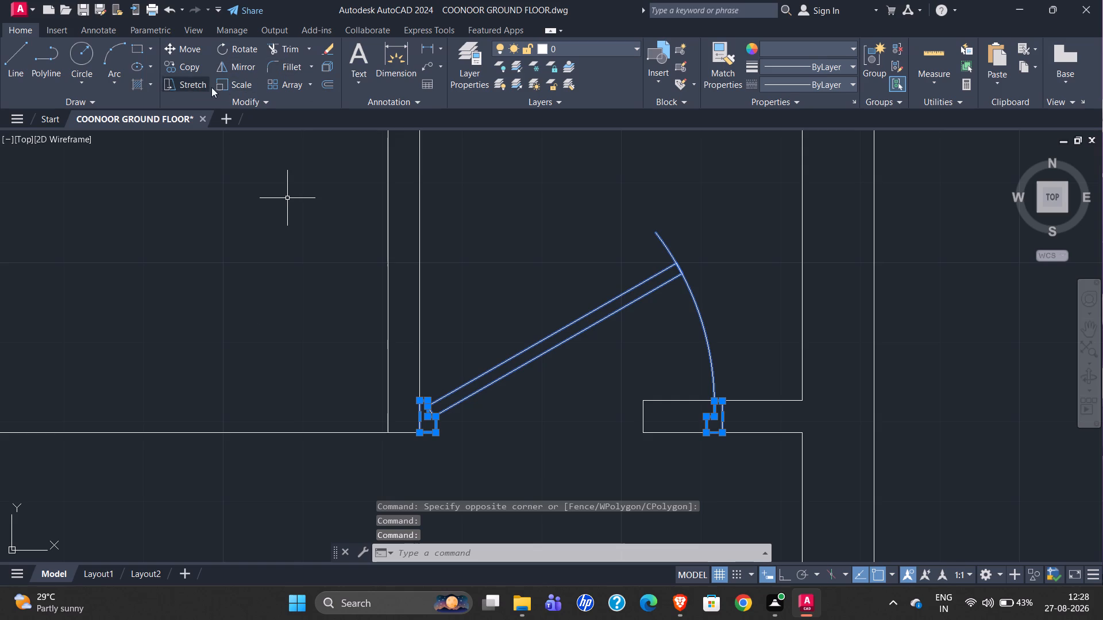
pyautogui.click(246, 82)
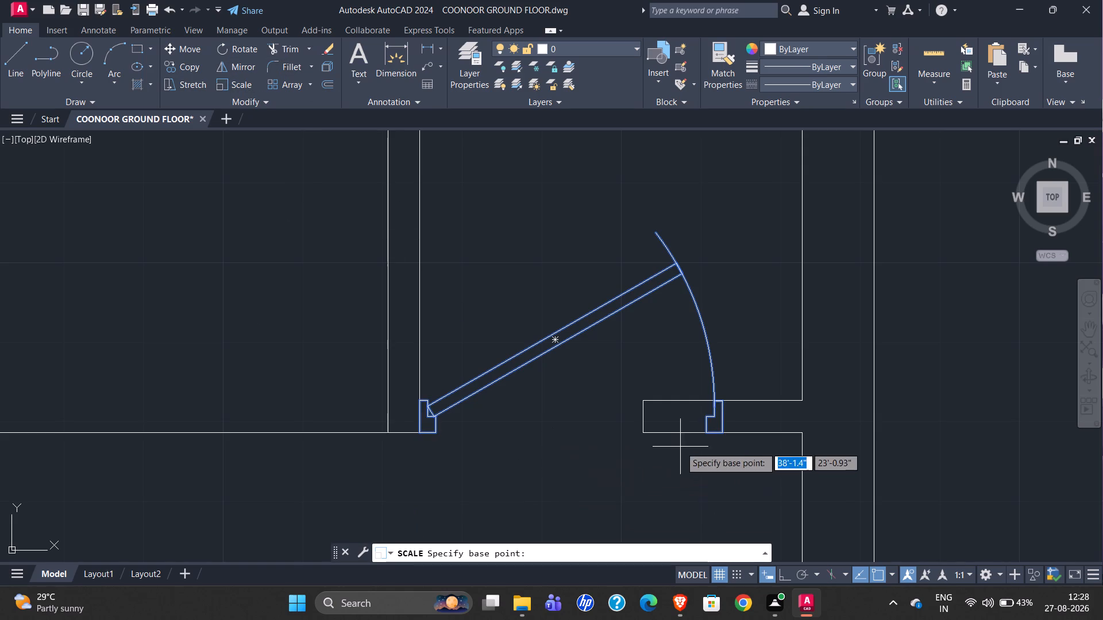
pyautogui.scroll(2, 439, 431)
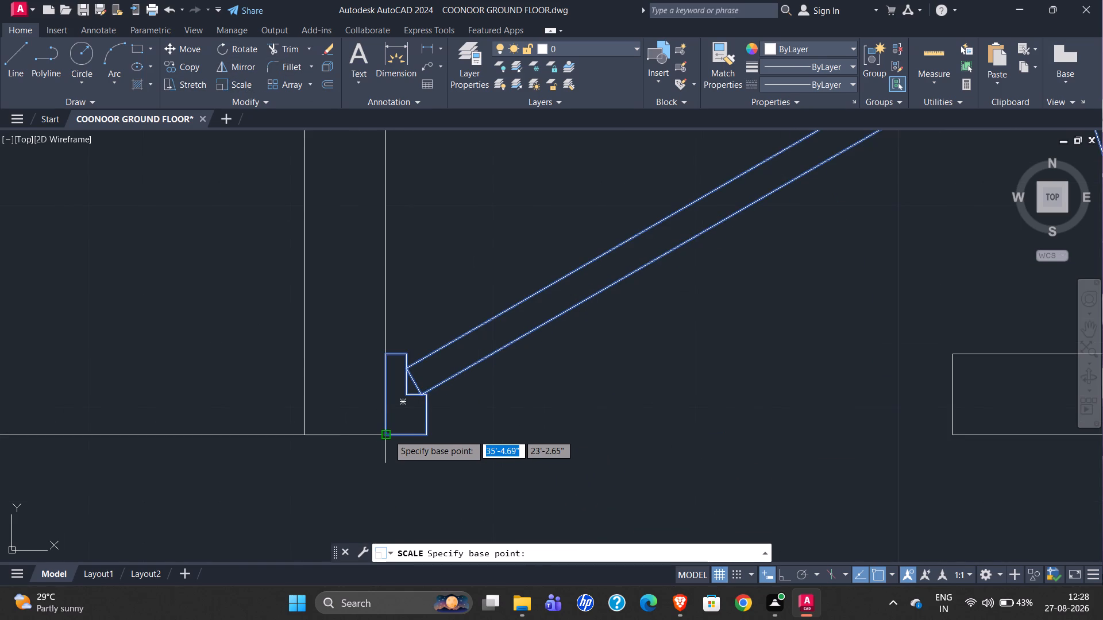
pyautogui.scroll(-1, 381, 433)
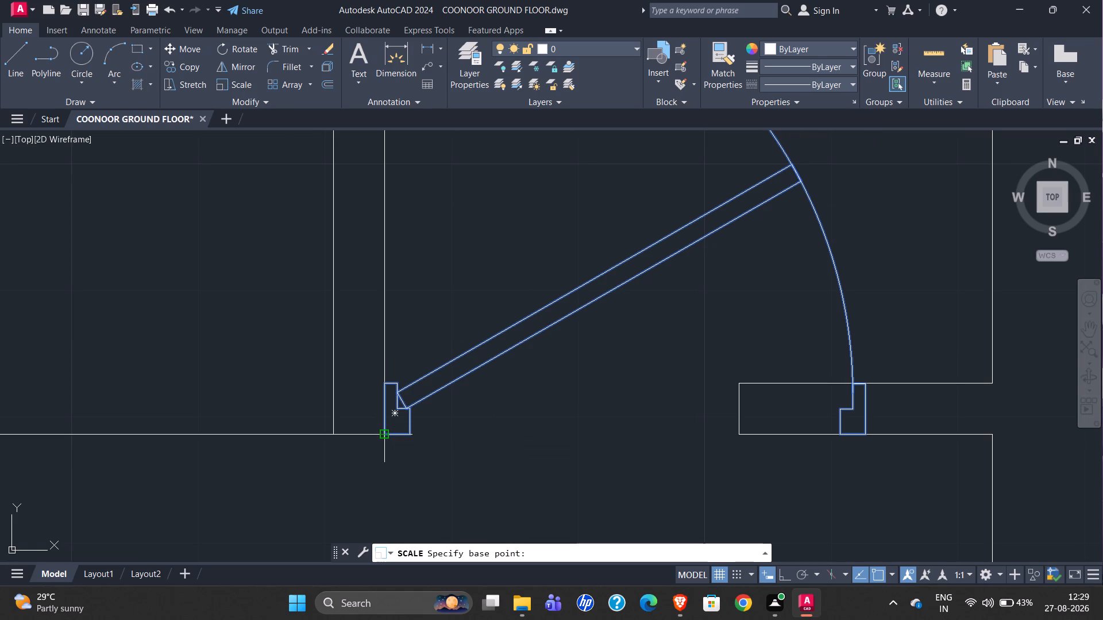
pyautogui.click(387, 433)
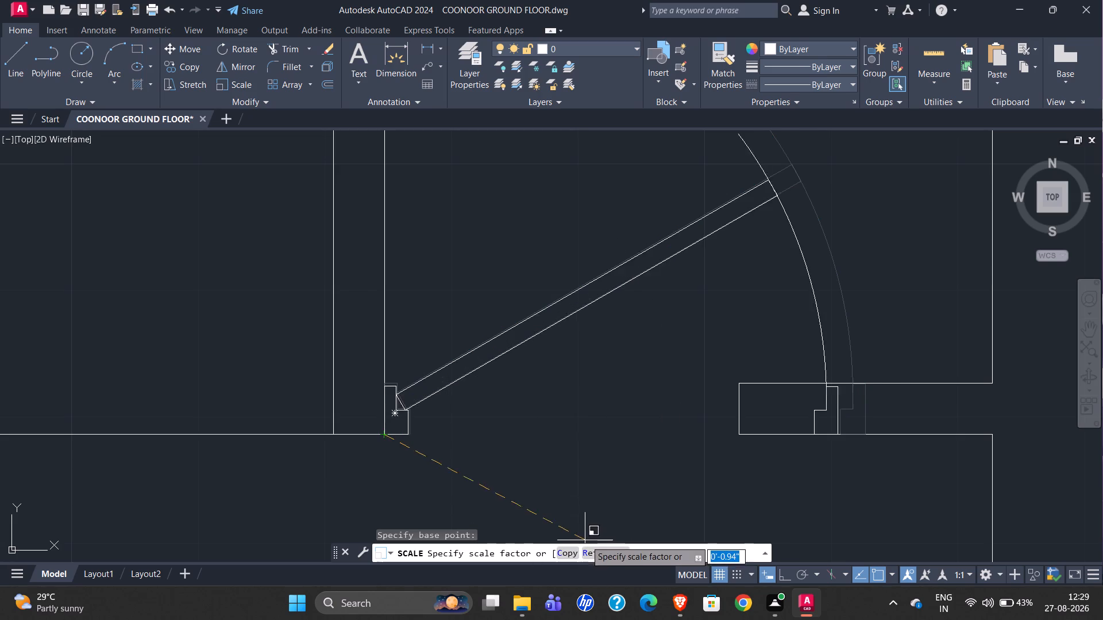
pyautogui.click(604, 550)
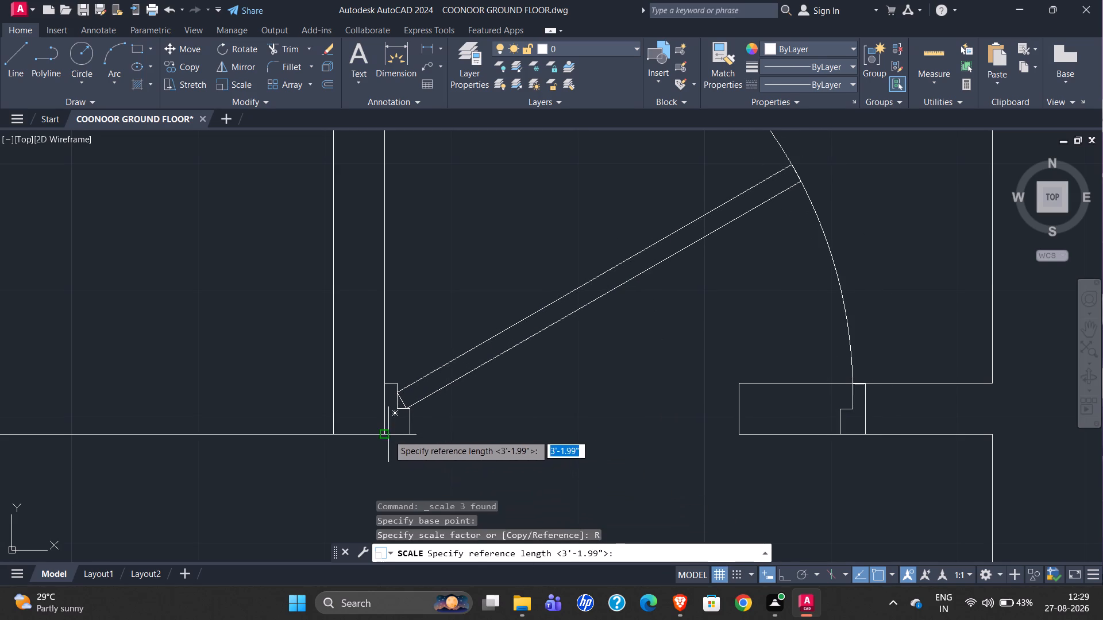
pyautogui.click(388, 435)
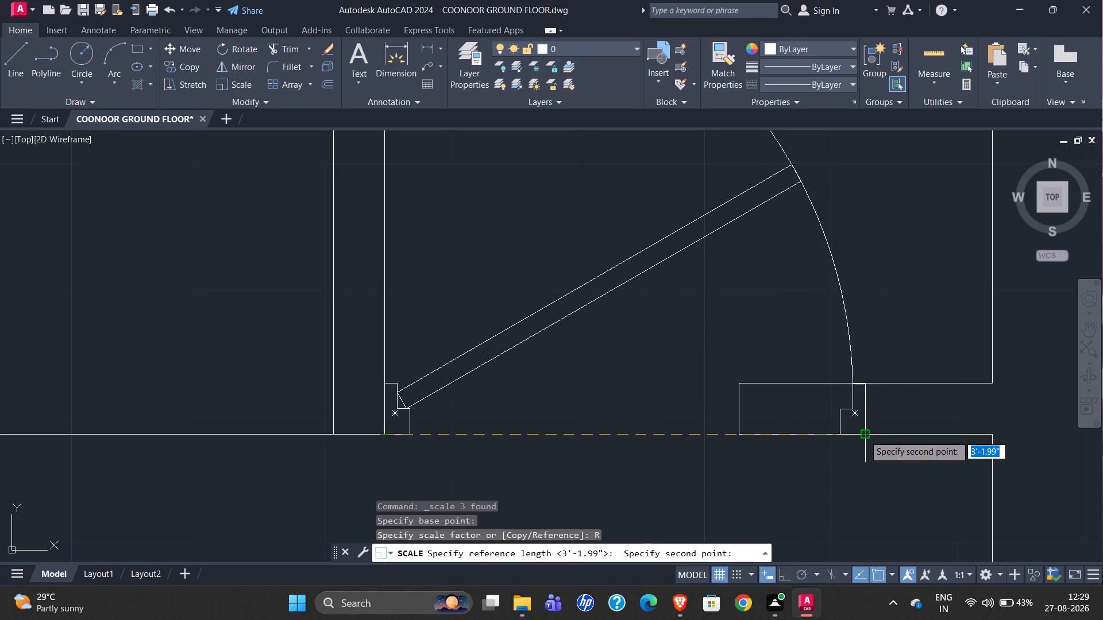
pyautogui.click(864, 435)
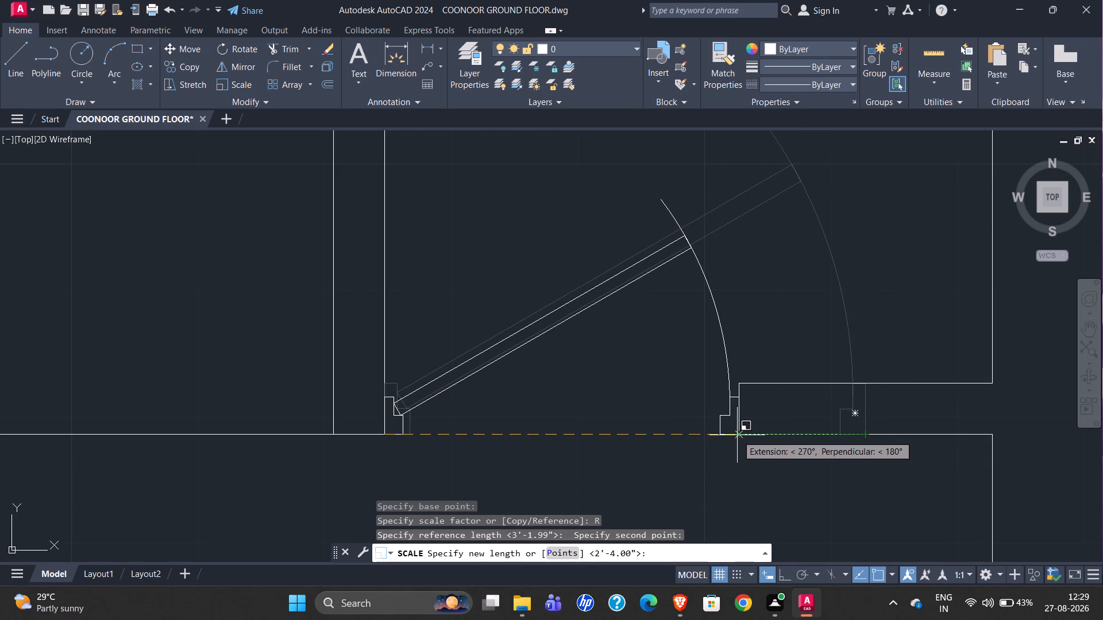
pyautogui.click(741, 434)
# Insert a Door - Imperial block from the architectural tool palette in the empty space beside the plan's right exterior wall.
pyautogui.scroll(-2, 515, 339)
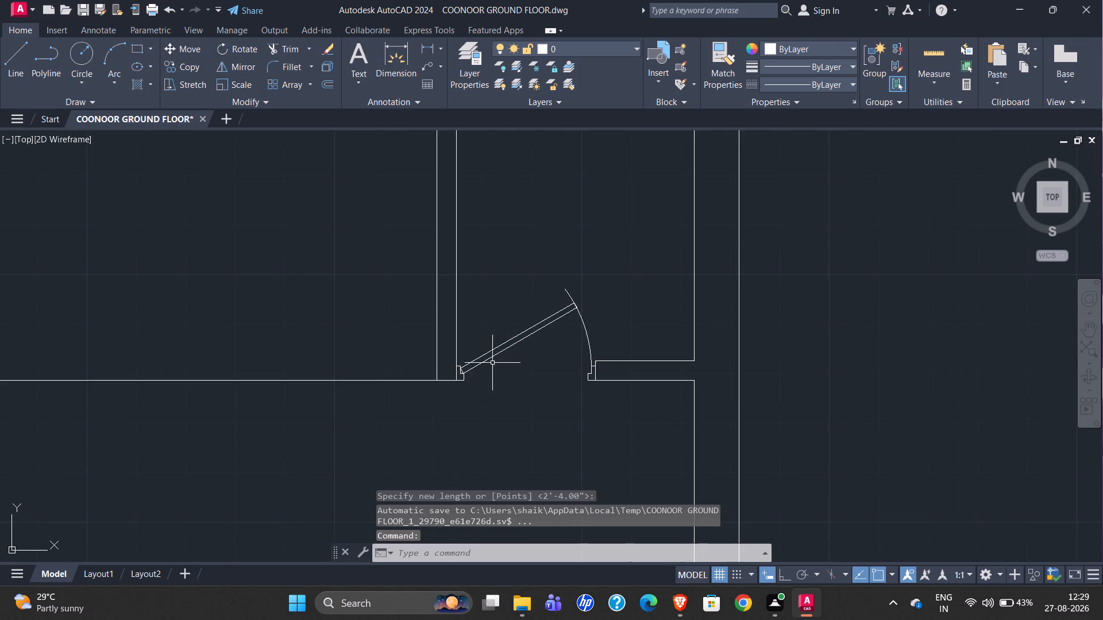
pyautogui.scroll(-3, 547, 386)
pyautogui.scroll(-1, 473, 251)
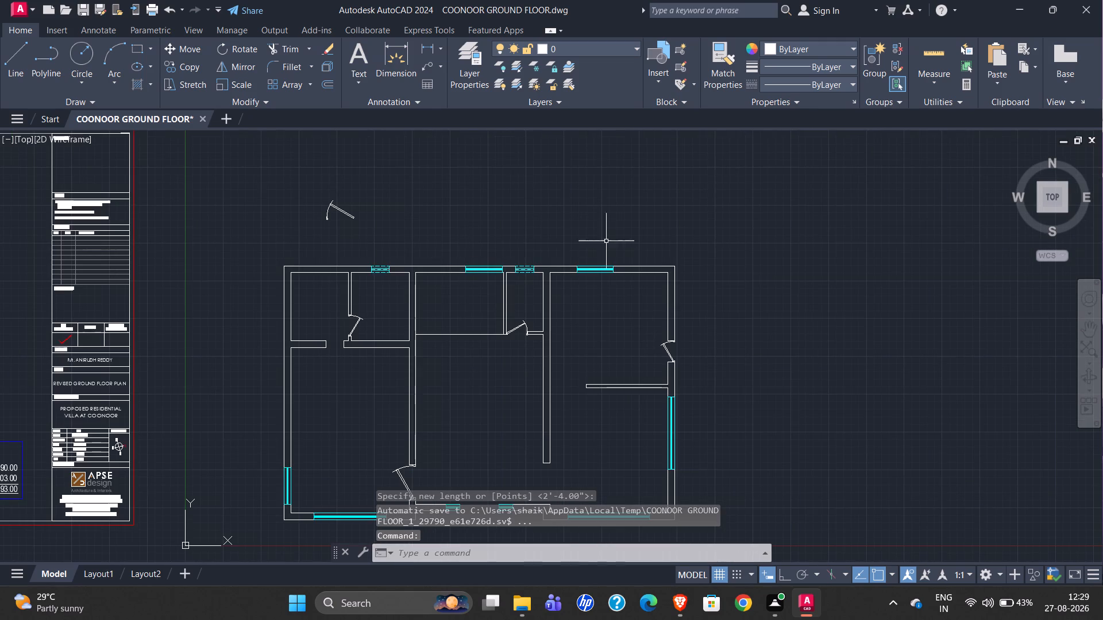
pyautogui.scroll(-2, 481, 233)
pyautogui.scroll(2, 420, 355)
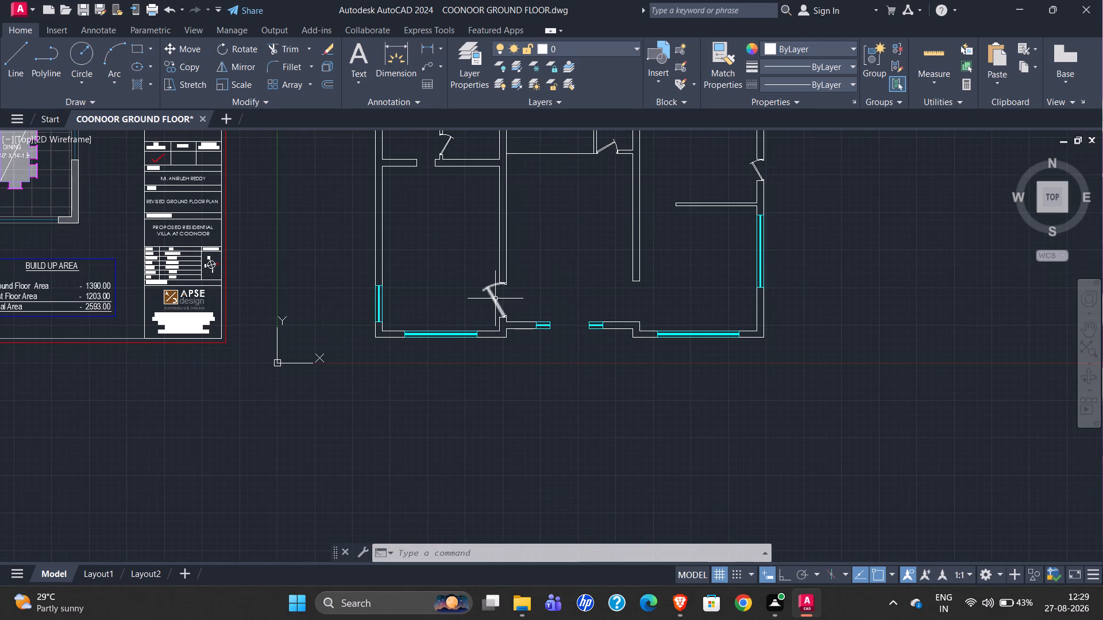
pyautogui.hotkey('ctrl', '3')
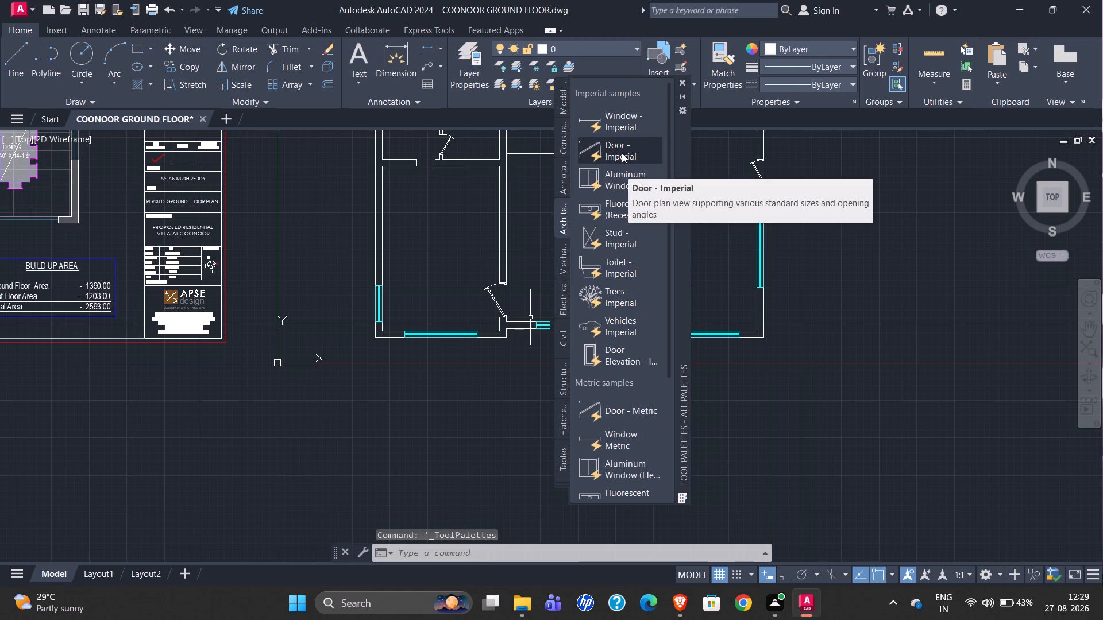
pyautogui.moveTo(622, 153); pyautogui.dragTo(843, 262)
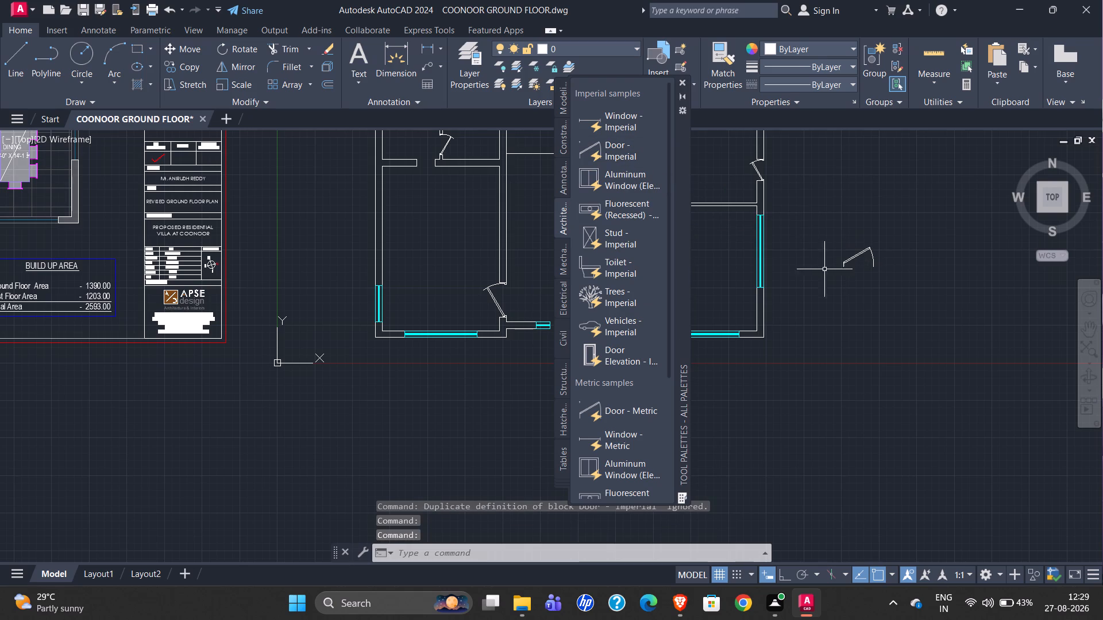
pyautogui.click(684, 83)
# Set the newly inserted door block's opening angle to Open 90º.
pyautogui.click(866, 252)
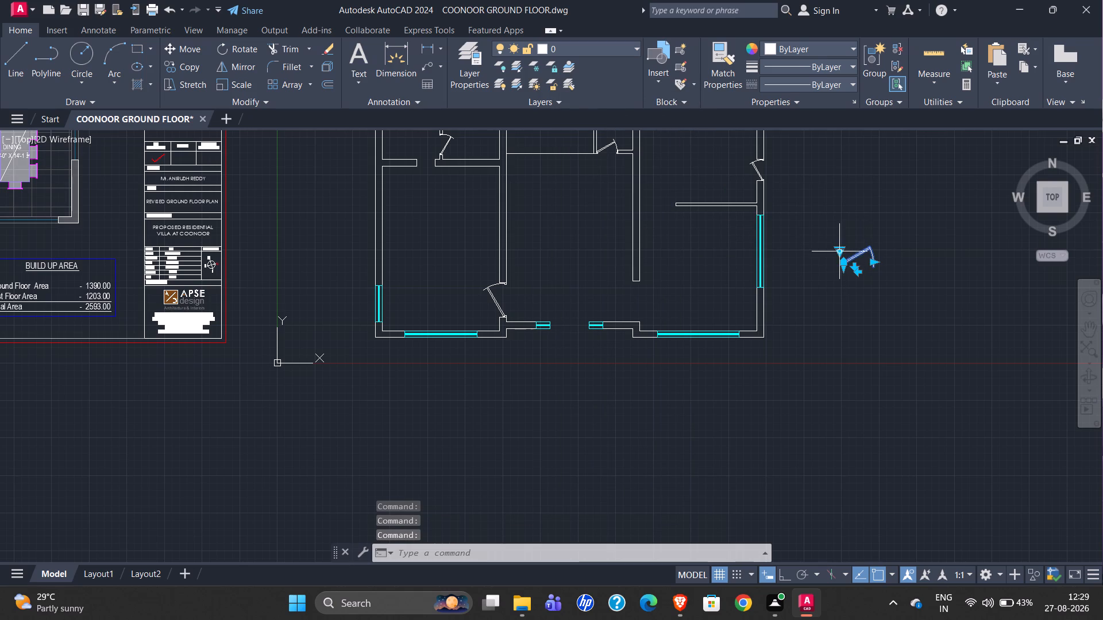
pyautogui.click(839, 249)
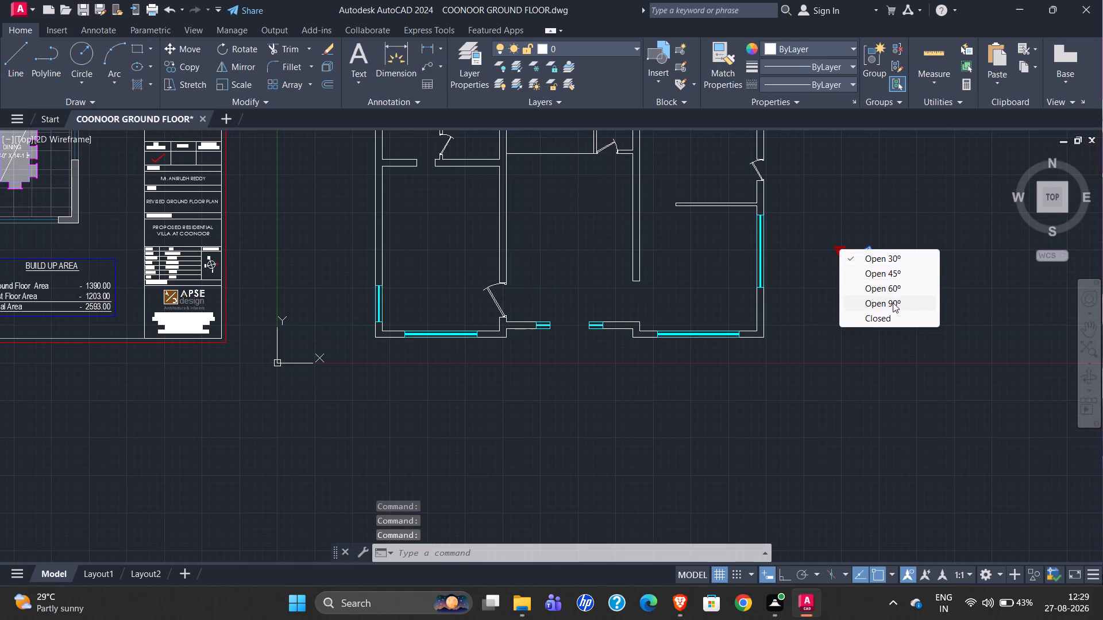
pyautogui.click(893, 303)
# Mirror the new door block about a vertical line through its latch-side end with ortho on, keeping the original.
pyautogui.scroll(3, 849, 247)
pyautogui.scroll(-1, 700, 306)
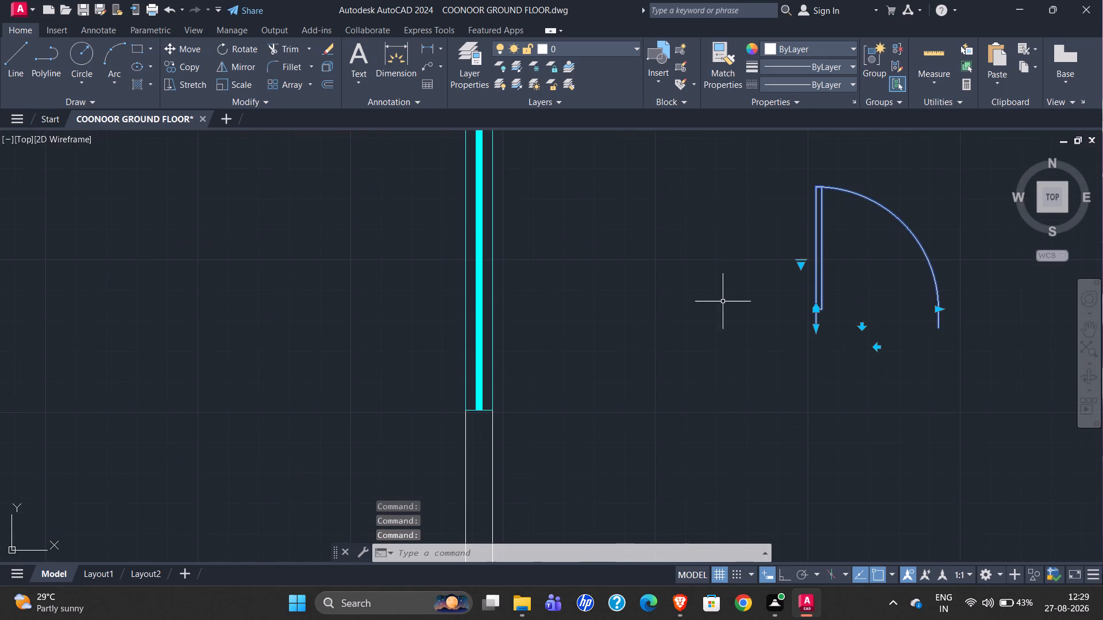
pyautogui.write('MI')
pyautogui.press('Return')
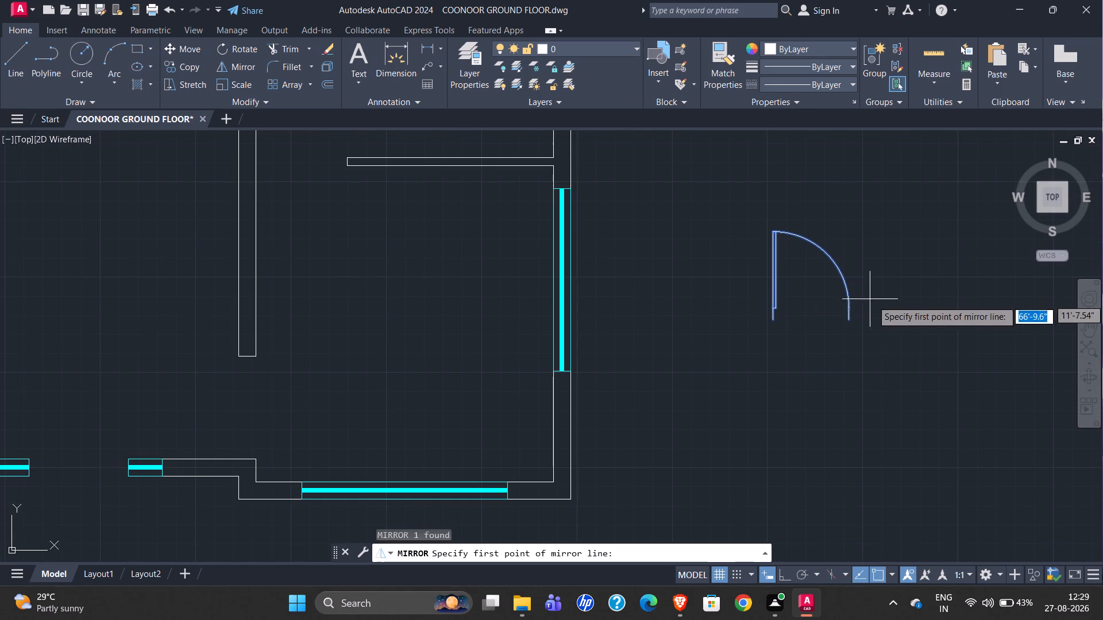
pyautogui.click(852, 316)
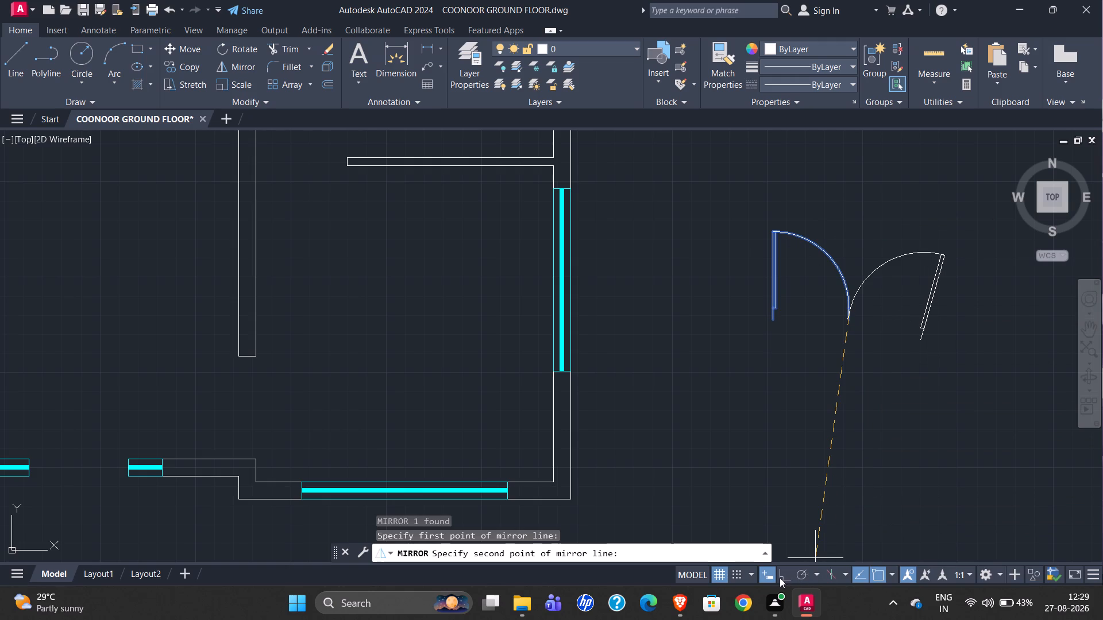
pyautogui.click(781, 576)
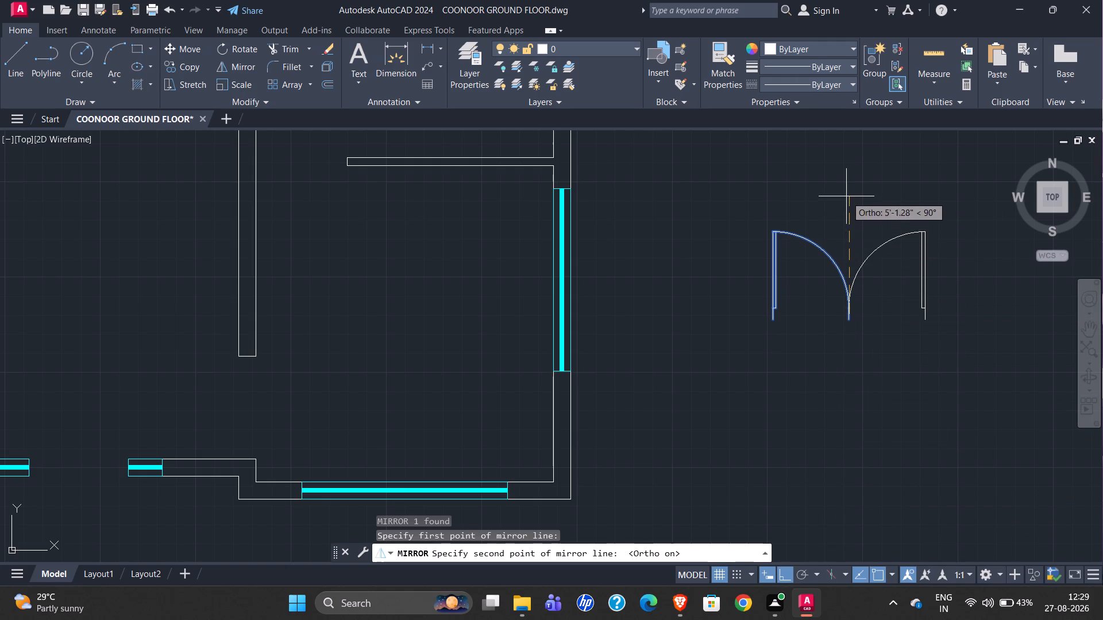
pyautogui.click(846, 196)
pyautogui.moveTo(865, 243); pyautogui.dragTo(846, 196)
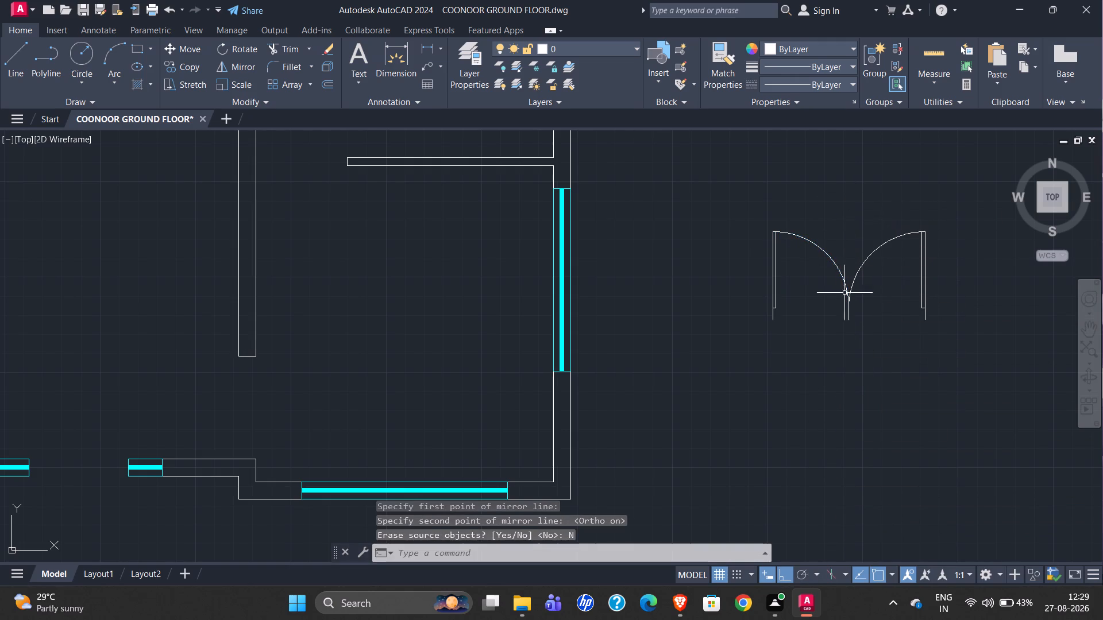
# Resize the original leaf of the double door beside the plan to a width of 2'.
pyautogui.scroll(4, 848, 312)
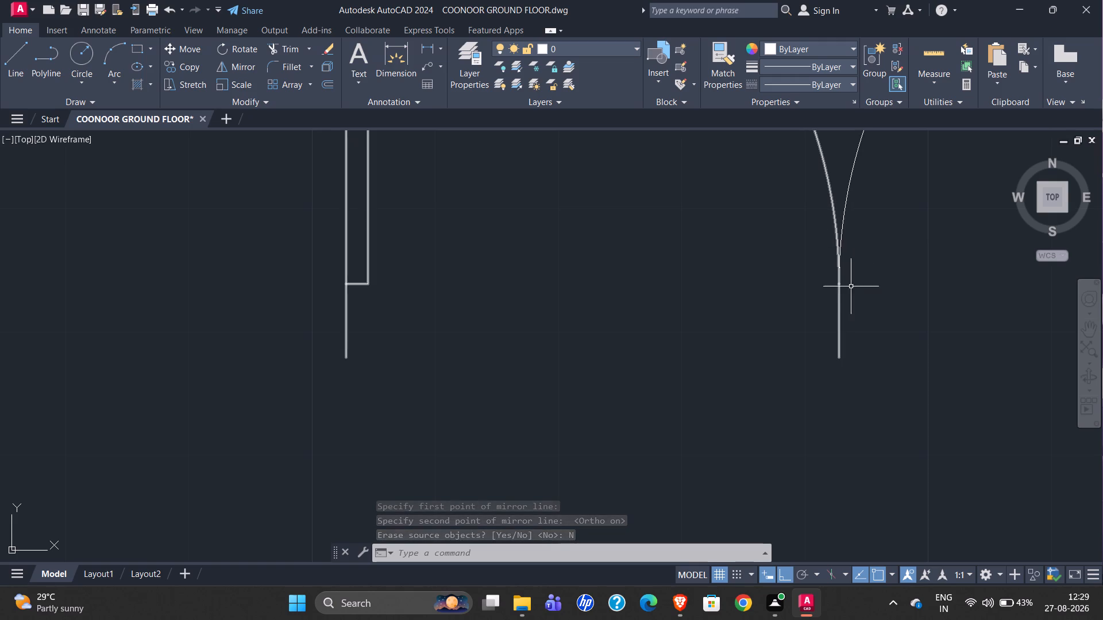
pyautogui.scroll(3, 838, 359)
pyautogui.scroll(-8, 711, 382)
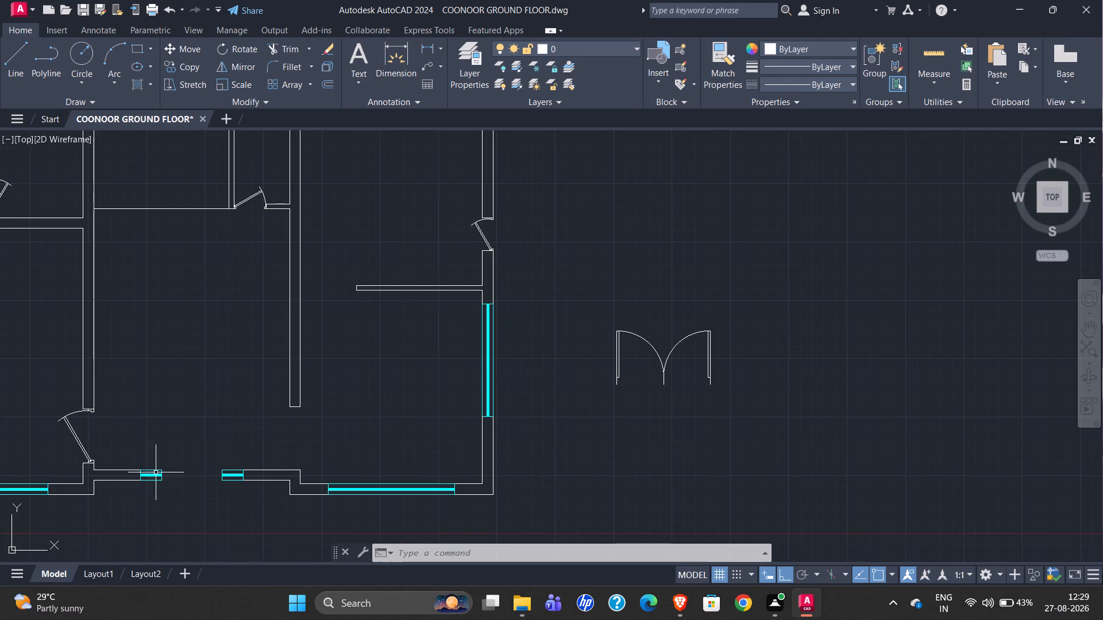
pyautogui.scroll(-2, 515, 435)
pyautogui.scroll(3, 359, 252)
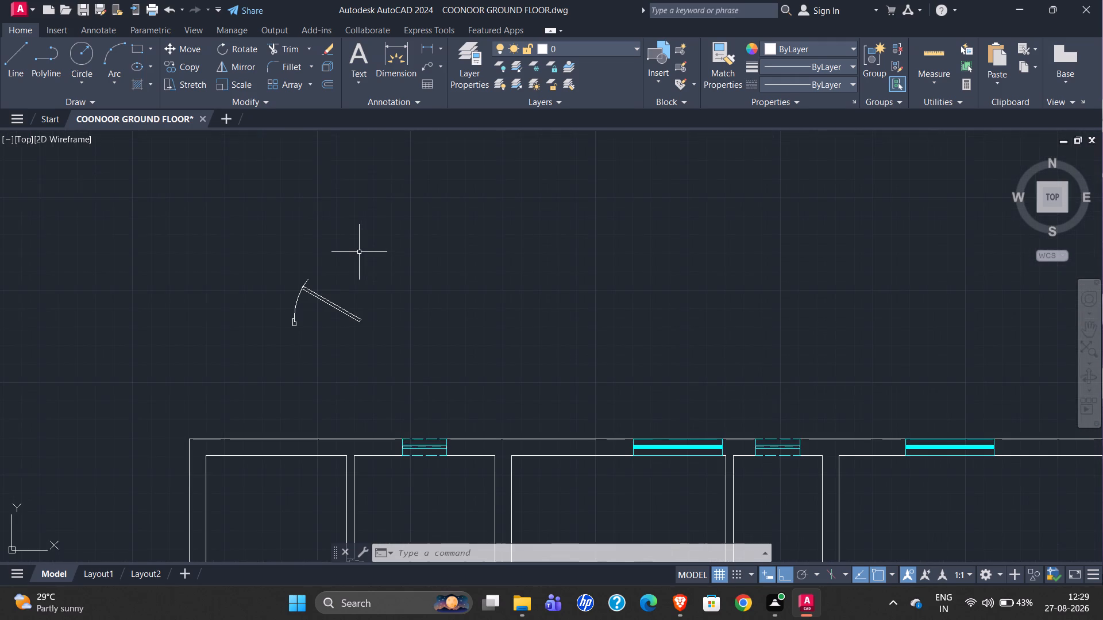
pyautogui.scroll(-2, 294, 243)
pyautogui.scroll(3, 735, 513)
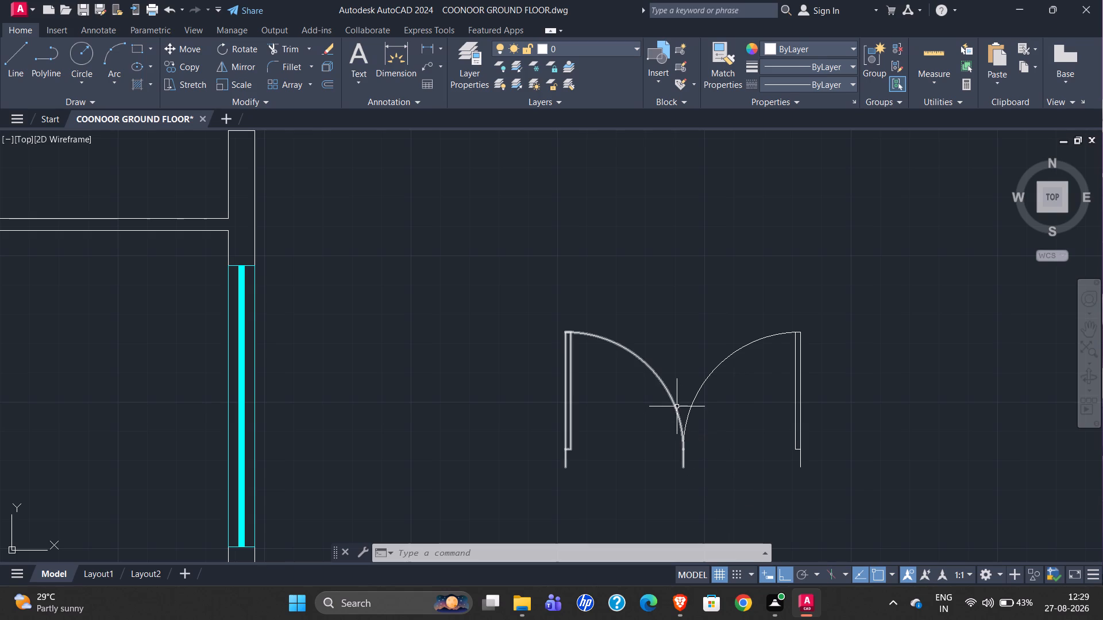
pyautogui.click(677, 406)
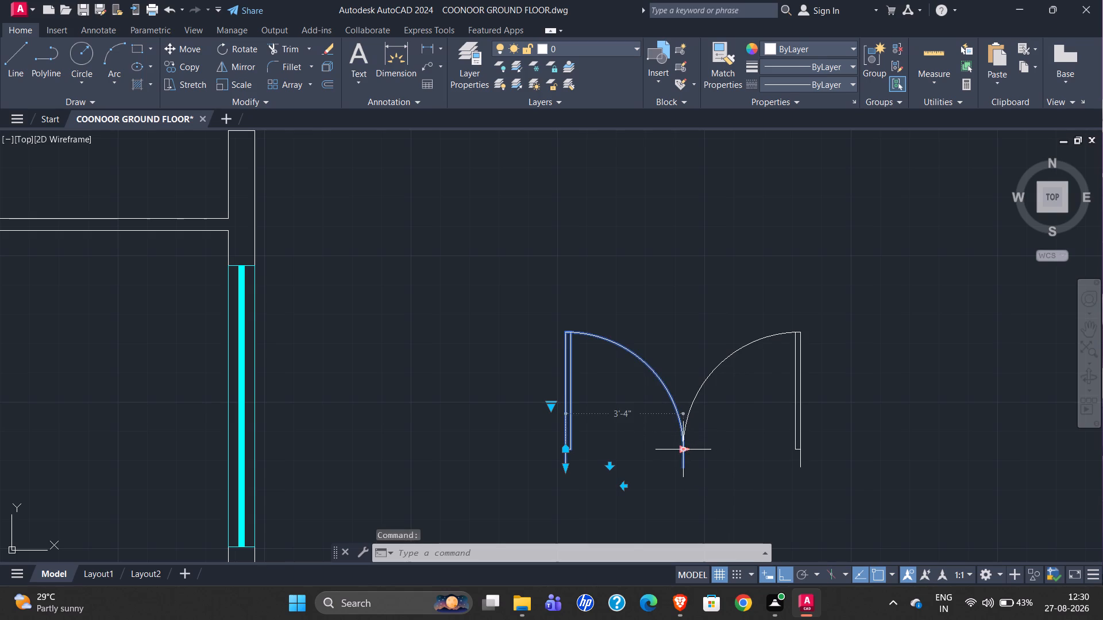
pyautogui.click(685, 449)
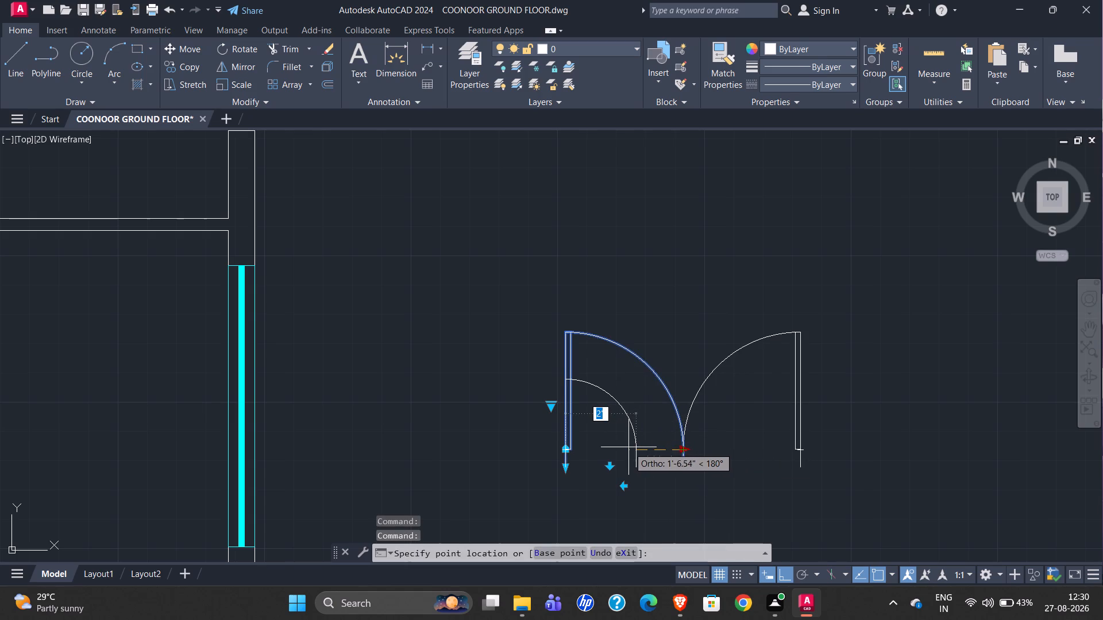
pyautogui.click(628, 447)
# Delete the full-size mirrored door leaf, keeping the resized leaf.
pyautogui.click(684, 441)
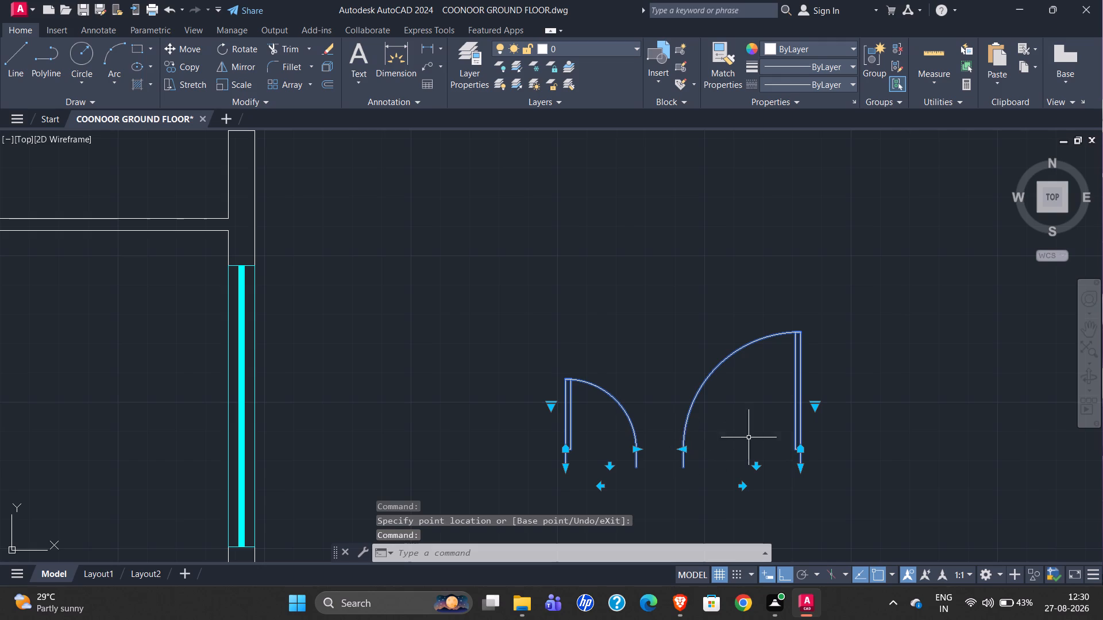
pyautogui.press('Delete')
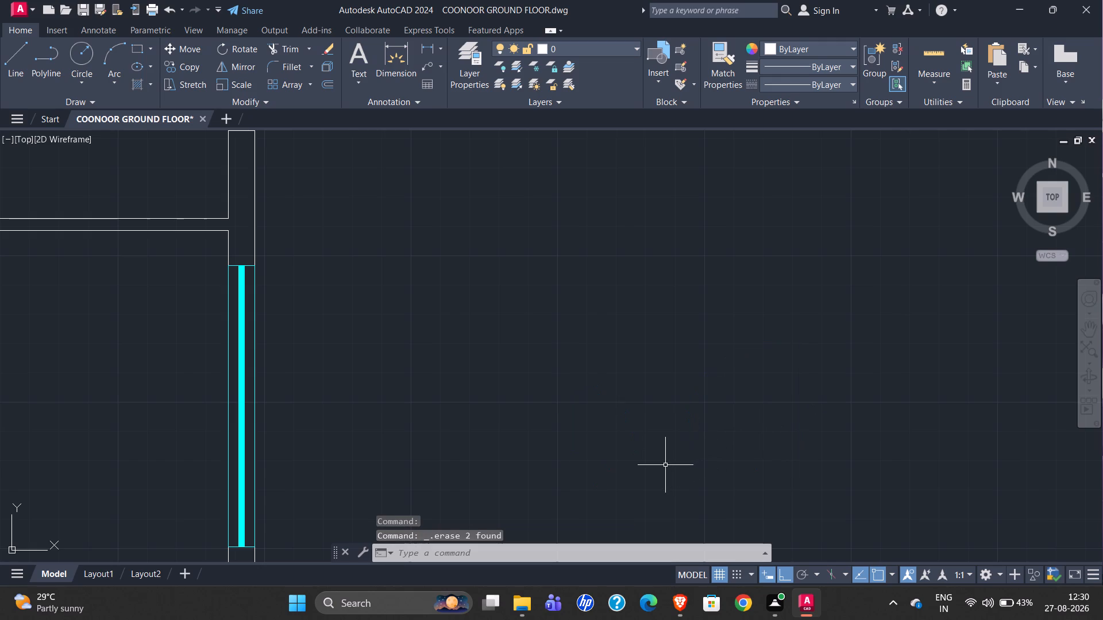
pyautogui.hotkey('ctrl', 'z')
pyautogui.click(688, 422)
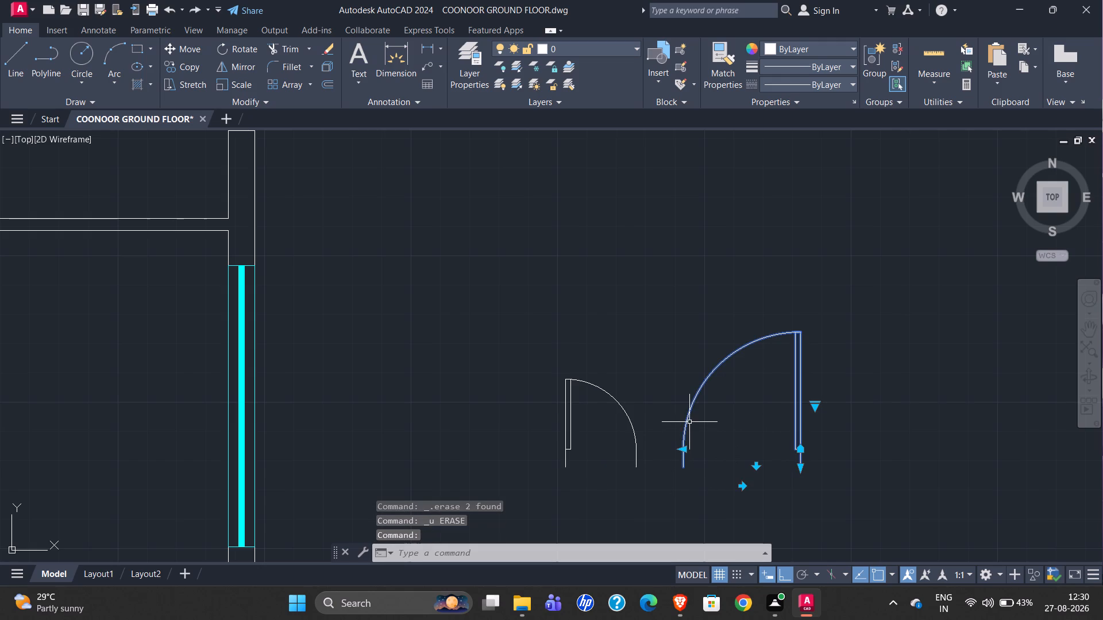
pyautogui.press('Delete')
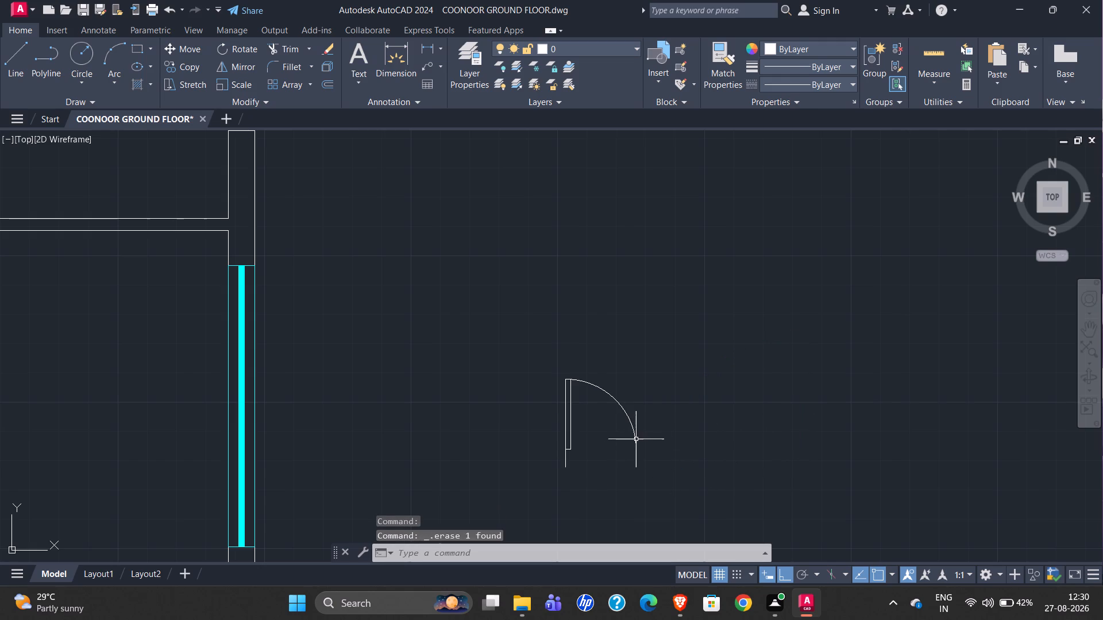
# Mirror the resized door leaf about a vertical line through its latch-side end, keeping the original, to form a double door.
pyautogui.click(635, 440)
pyautogui.write('MI')
pyautogui.press('Return')
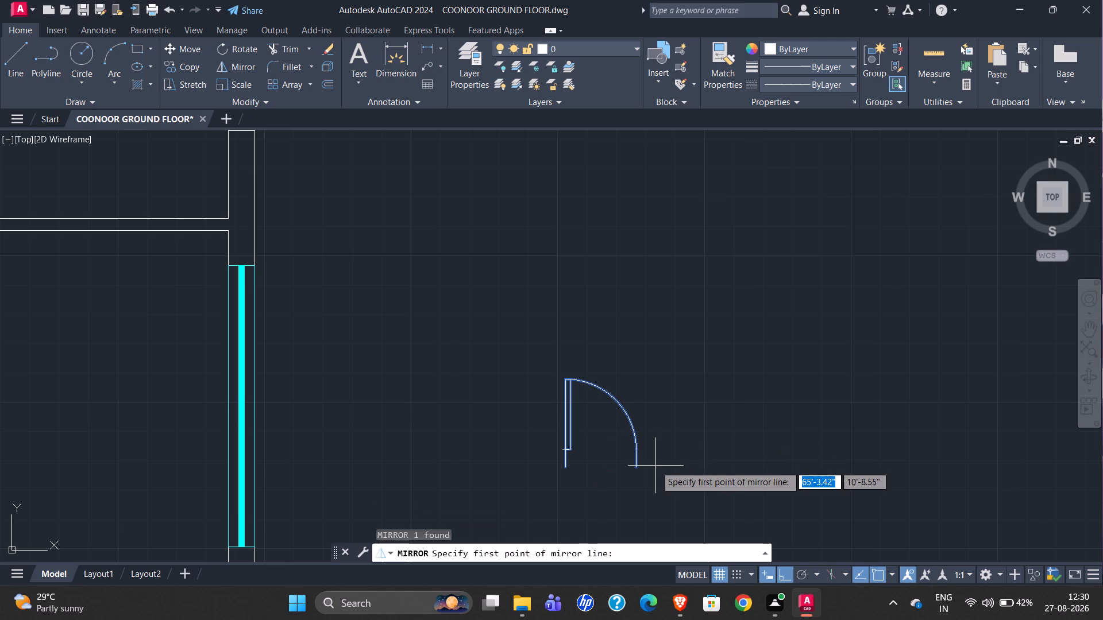
pyautogui.click(639, 467)
pyautogui.click(635, 339)
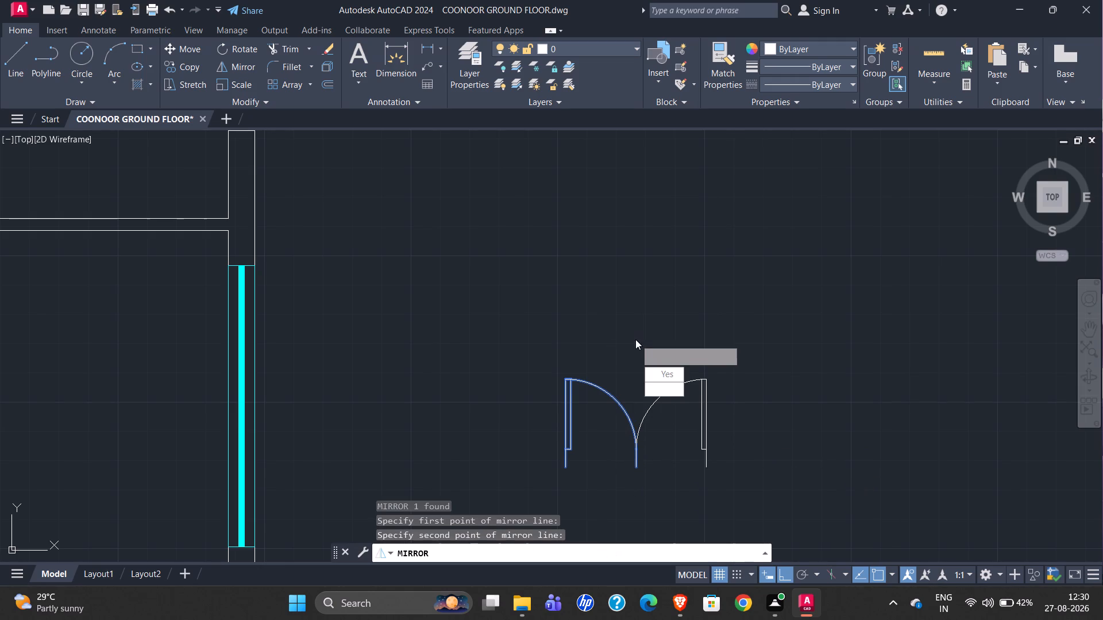
pyautogui.moveTo(679, 390); pyautogui.dragTo(635, 339)
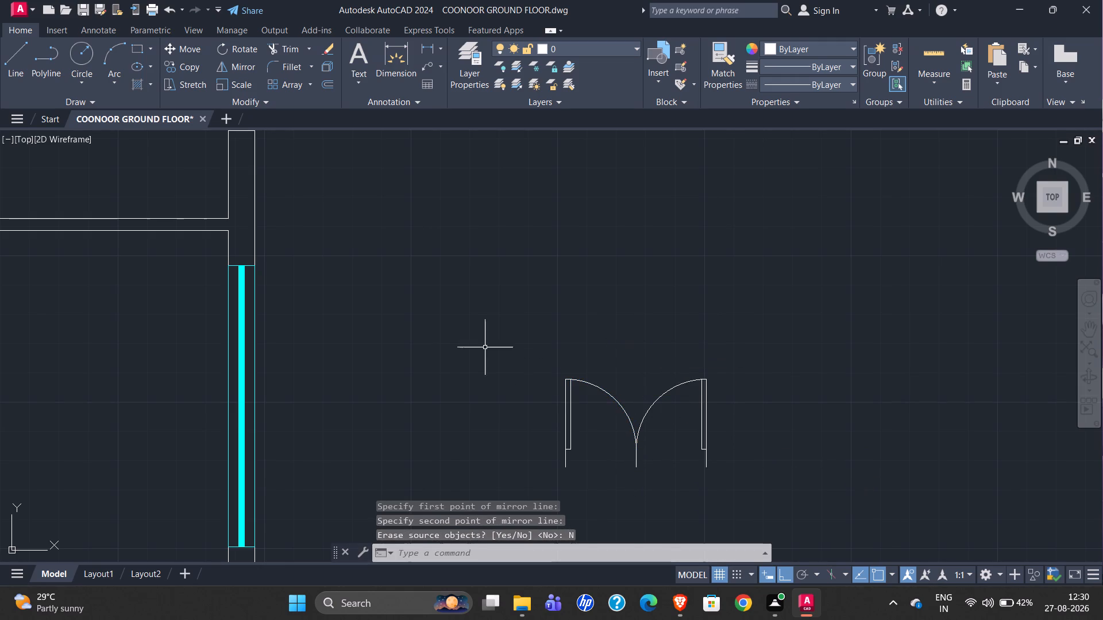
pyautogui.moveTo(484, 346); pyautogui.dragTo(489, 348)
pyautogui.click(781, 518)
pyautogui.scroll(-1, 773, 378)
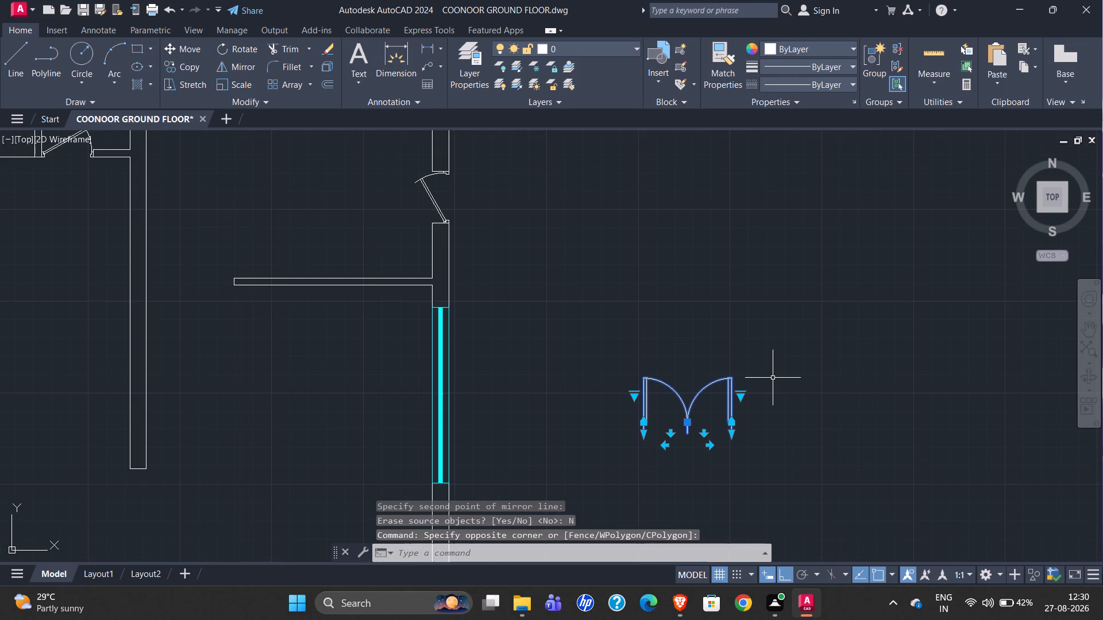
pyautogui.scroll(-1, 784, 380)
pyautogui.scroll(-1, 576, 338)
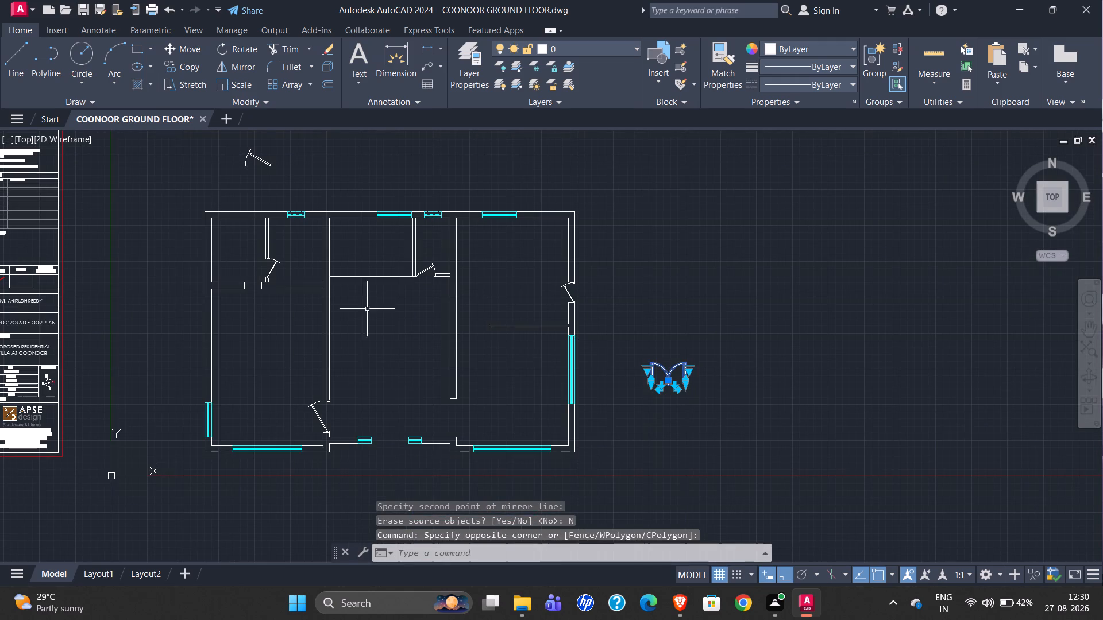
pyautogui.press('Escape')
# Join the six segments of the spare door's jamb above the plan into one polyline.
pyautogui.scroll(1, 250, 232)
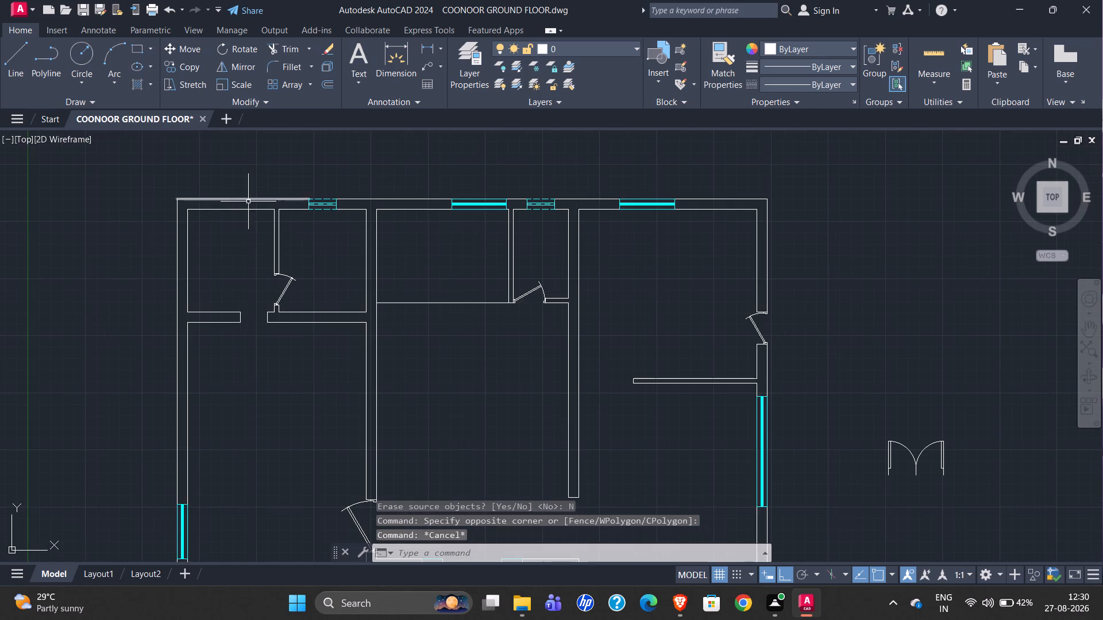
pyautogui.scroll(-1, 333, 392)
pyautogui.scroll(4, 278, 202)
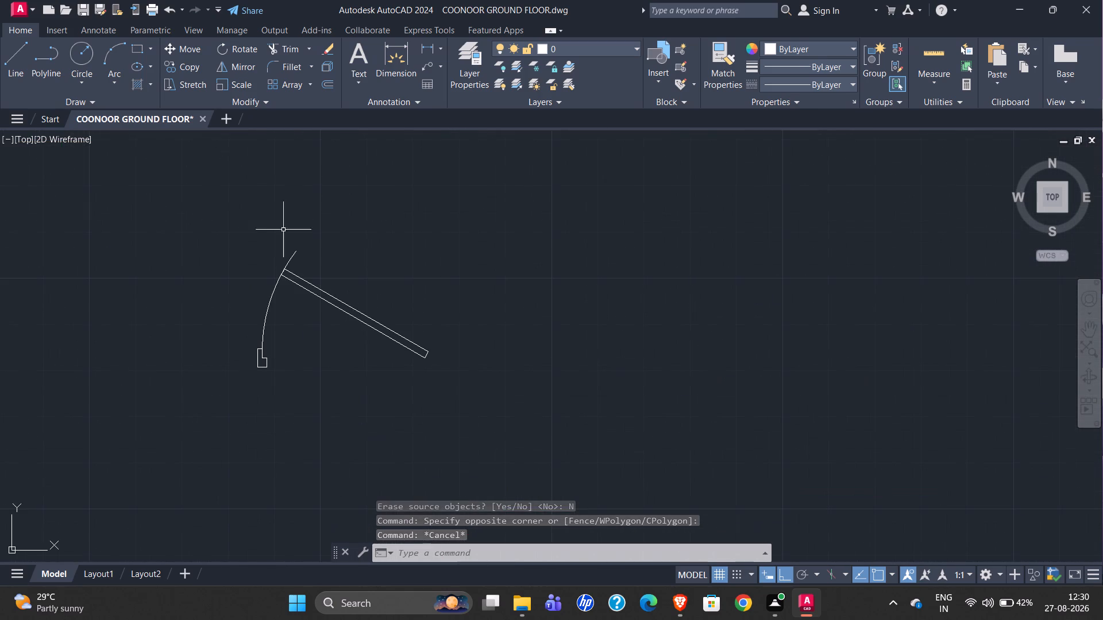
pyautogui.scroll(3, 255, 381)
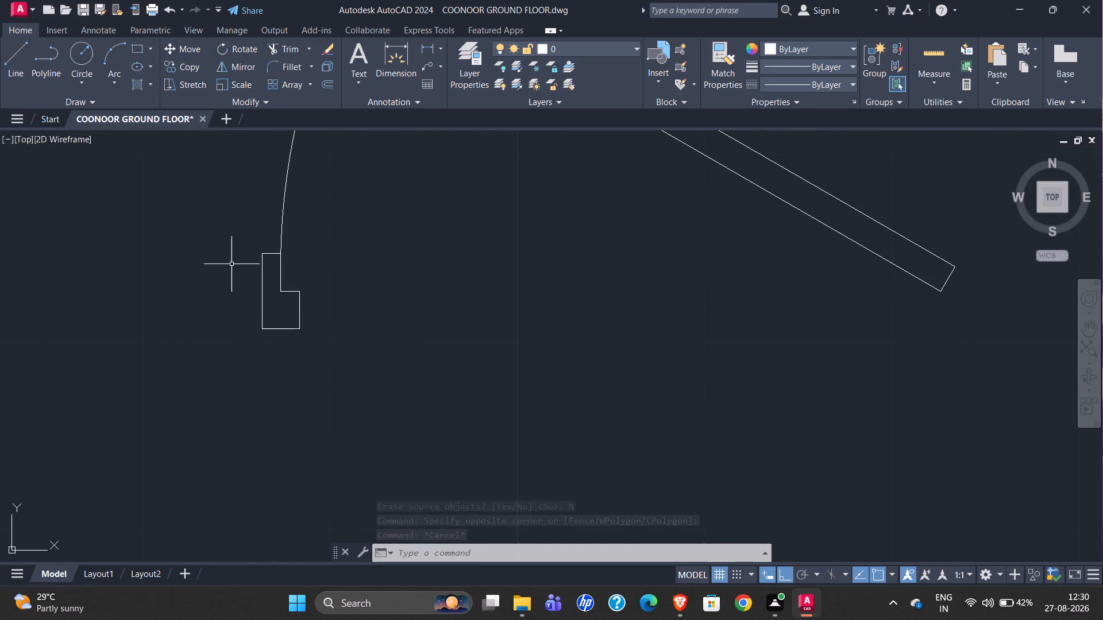
pyautogui.click(239, 234)
pyautogui.click(364, 397)
pyautogui.press('k')
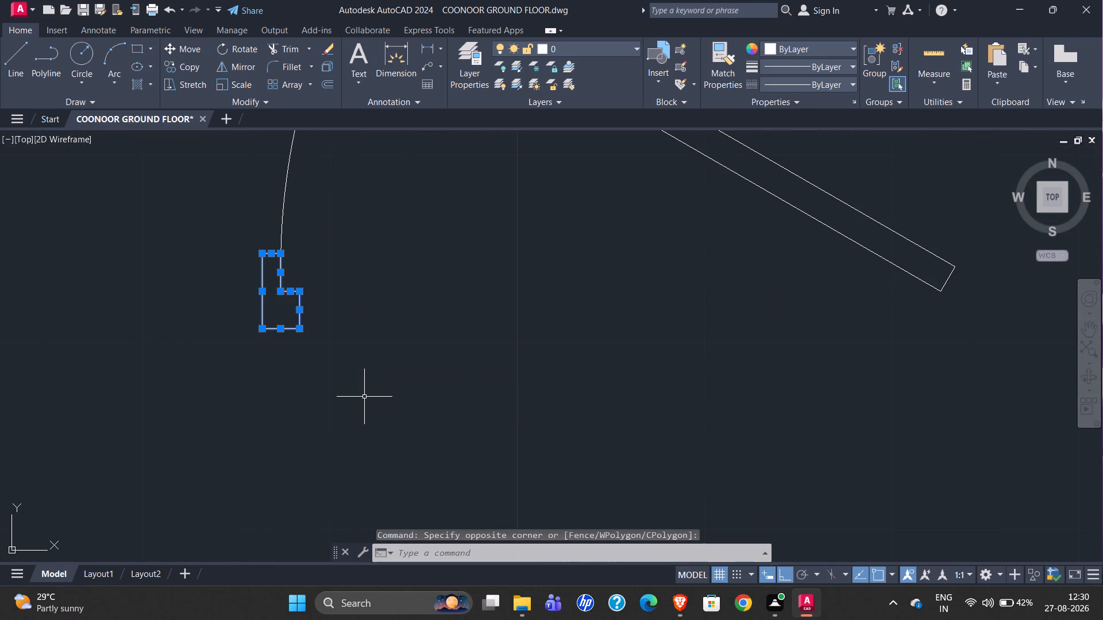
pyautogui.press('BackSpace')
pyautogui.press('BackSpace')
pyautogui.press('j')
pyautogui.press('Return')
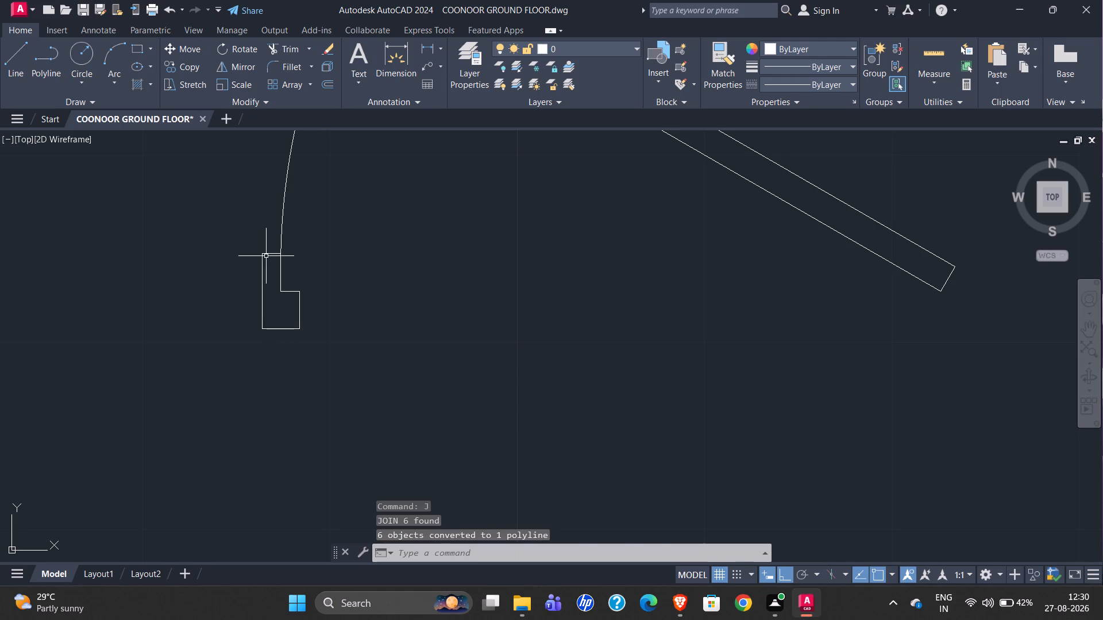
# Move the joined jamb, with ortho off, from its ledge midpoint onto the lower end of the double door's left hinge-side line.
pyautogui.click(266, 256)
pyautogui.click(263, 257)
pyautogui.press('Escape')
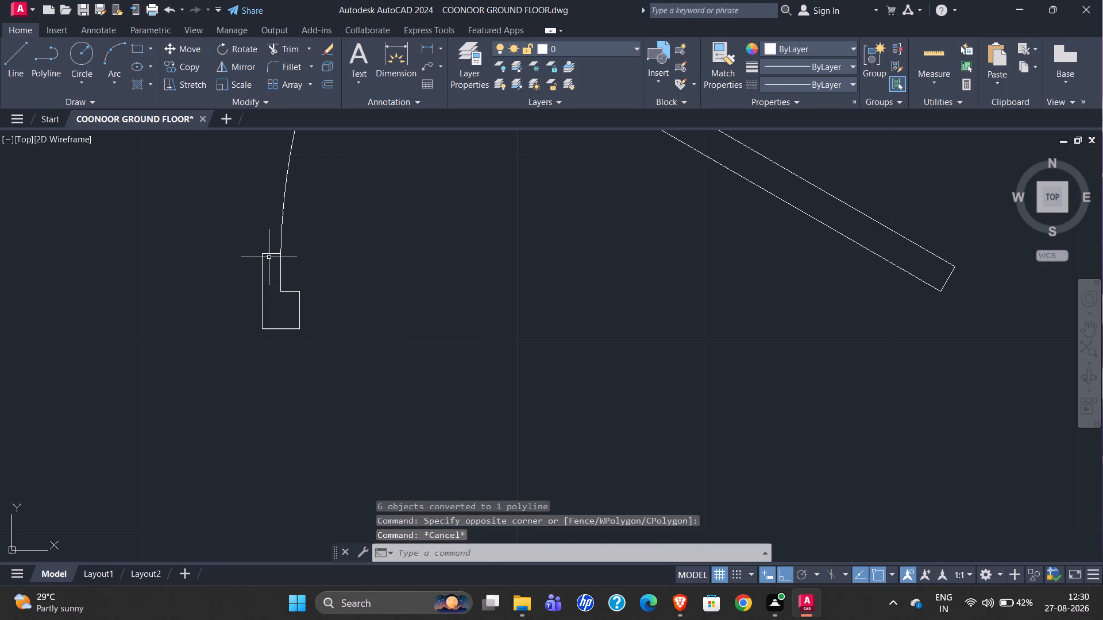
pyautogui.click(267, 253)
pyautogui.press('m')
pyautogui.press('Return')
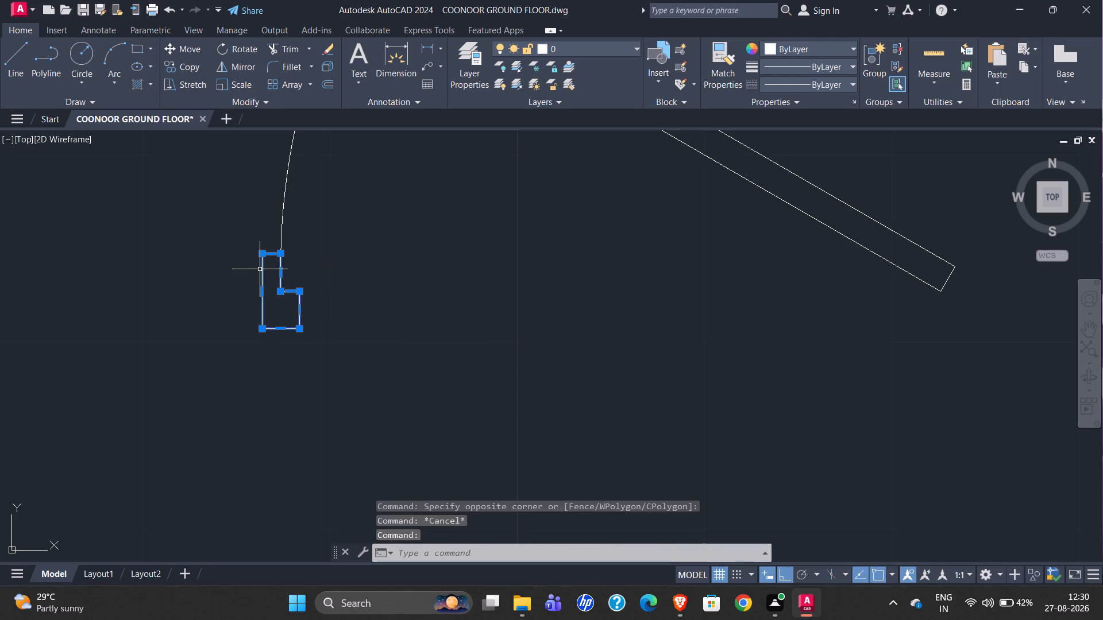
pyautogui.click(287, 294)
pyautogui.scroll(-4, 161, 343)
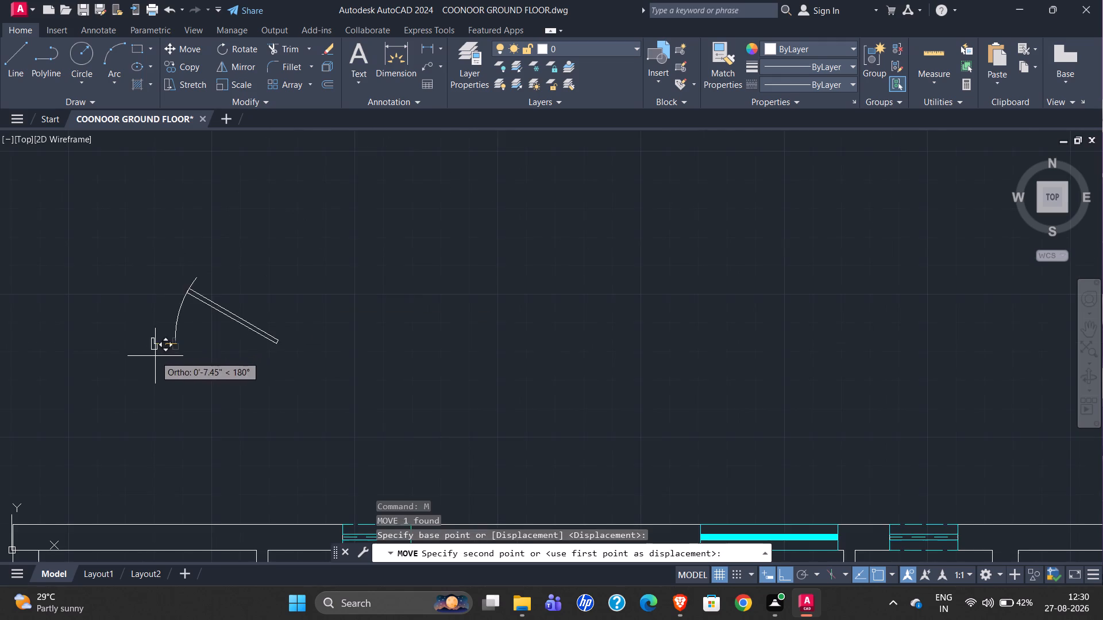
pyautogui.scroll(-4, 243, 375)
pyautogui.scroll(-1, 473, 541)
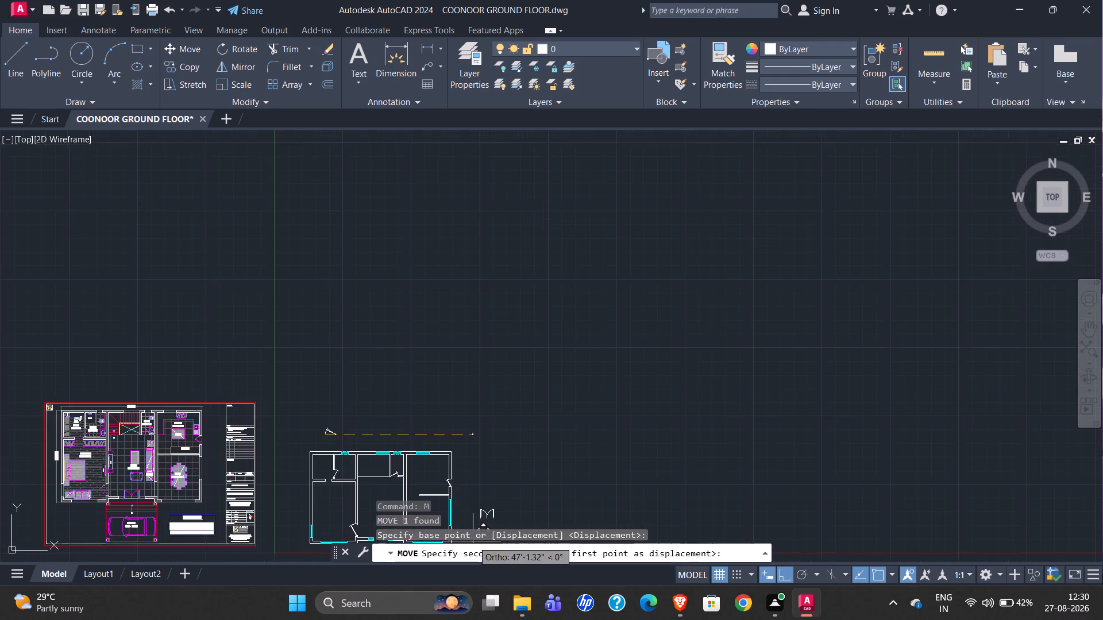
pyautogui.scroll(4, 467, 529)
pyautogui.scroll(-3, 492, 370)
pyautogui.scroll(2, 502, 439)
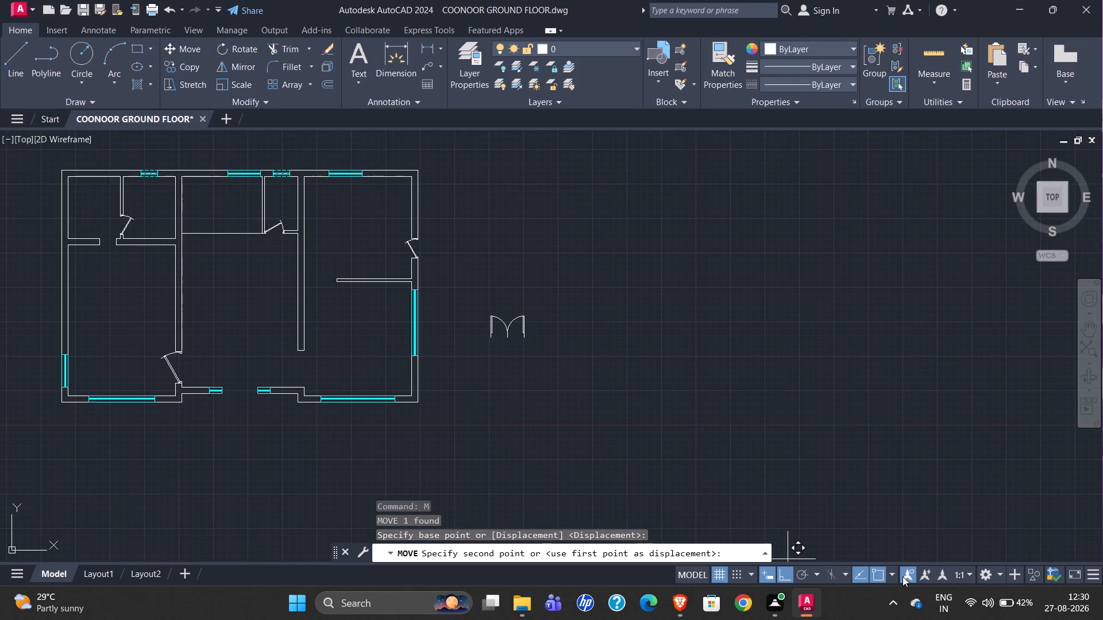
pyautogui.click(789, 575)
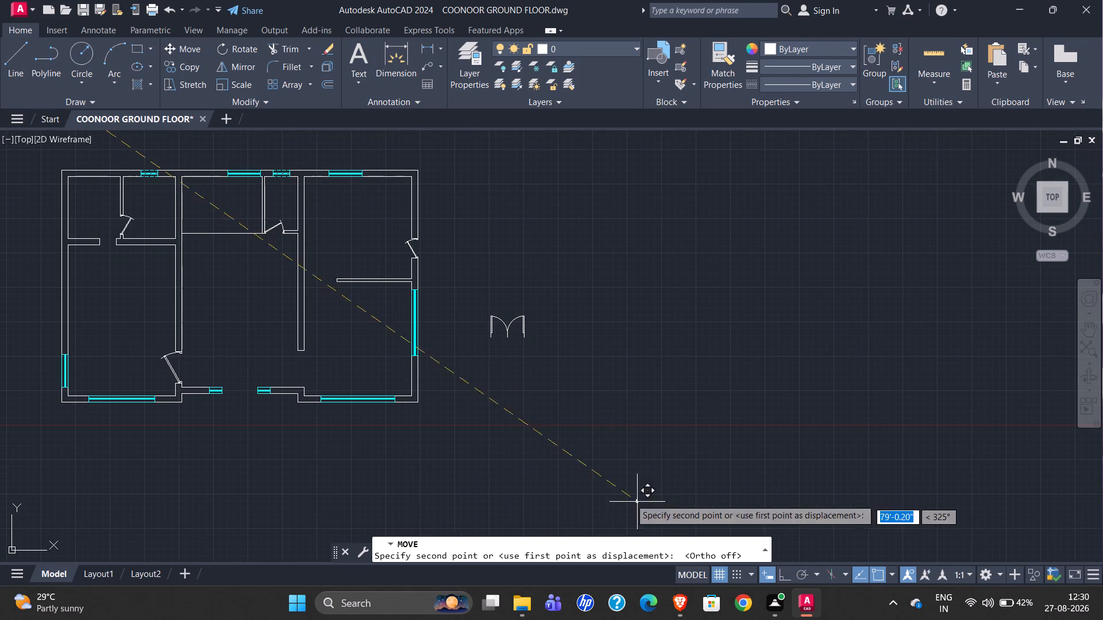
pyautogui.scroll(6, 487, 330)
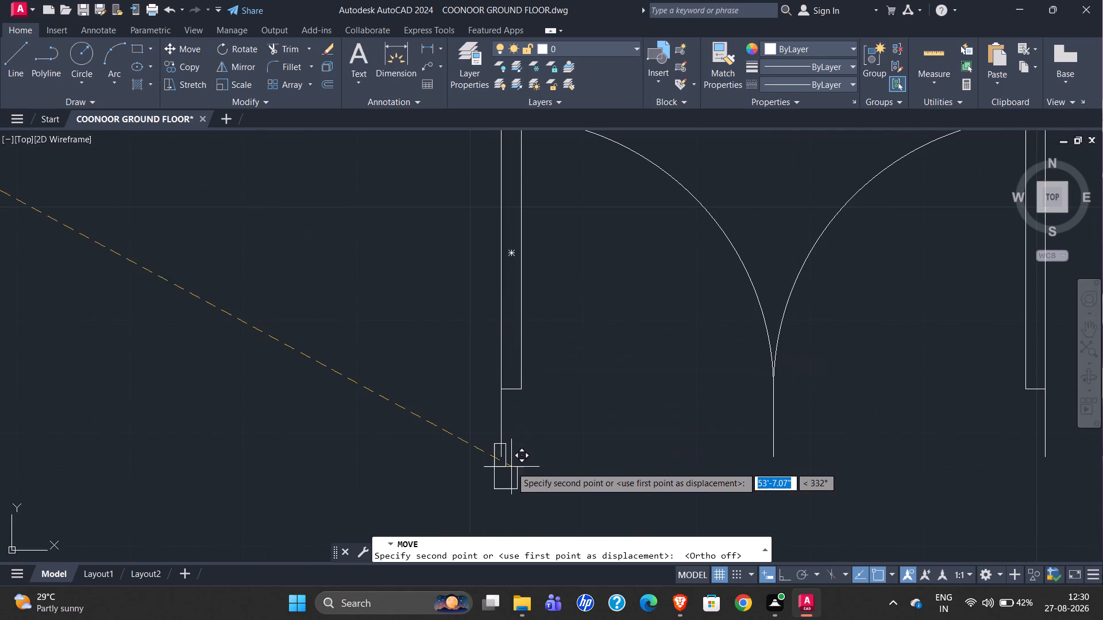
pyautogui.scroll(3, 500, 458)
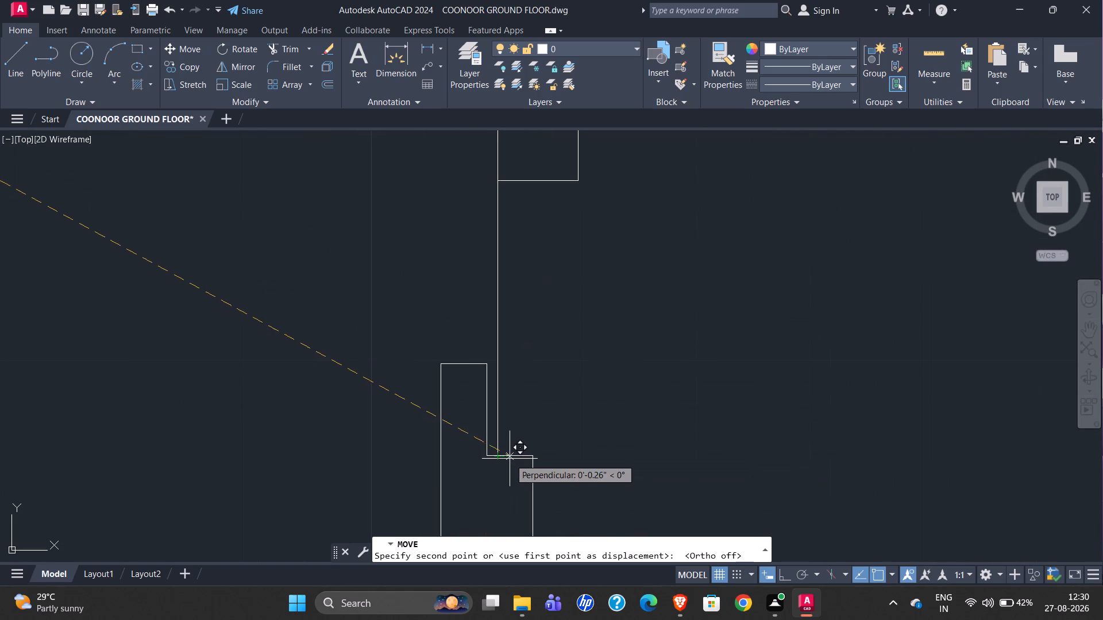
pyautogui.click(497, 454)
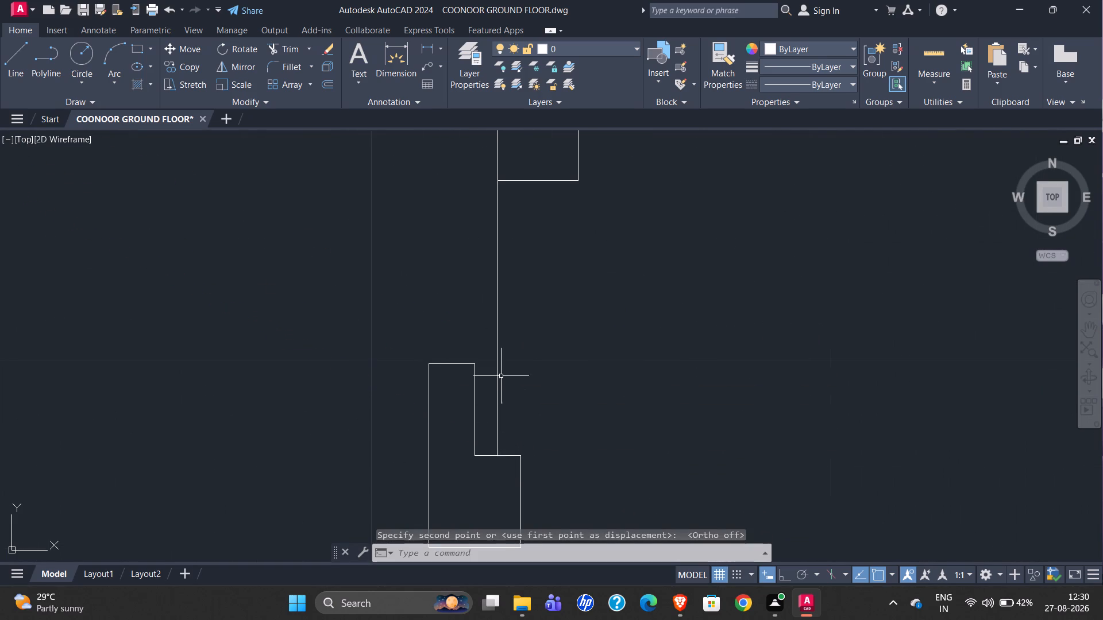
# Examine the jamb of the entrance double door in the furnished reference plan and compare it with the jamb placed on the new double door.
pyautogui.scroll(-3, 439, 376)
pyautogui.scroll(-7, 579, 397)
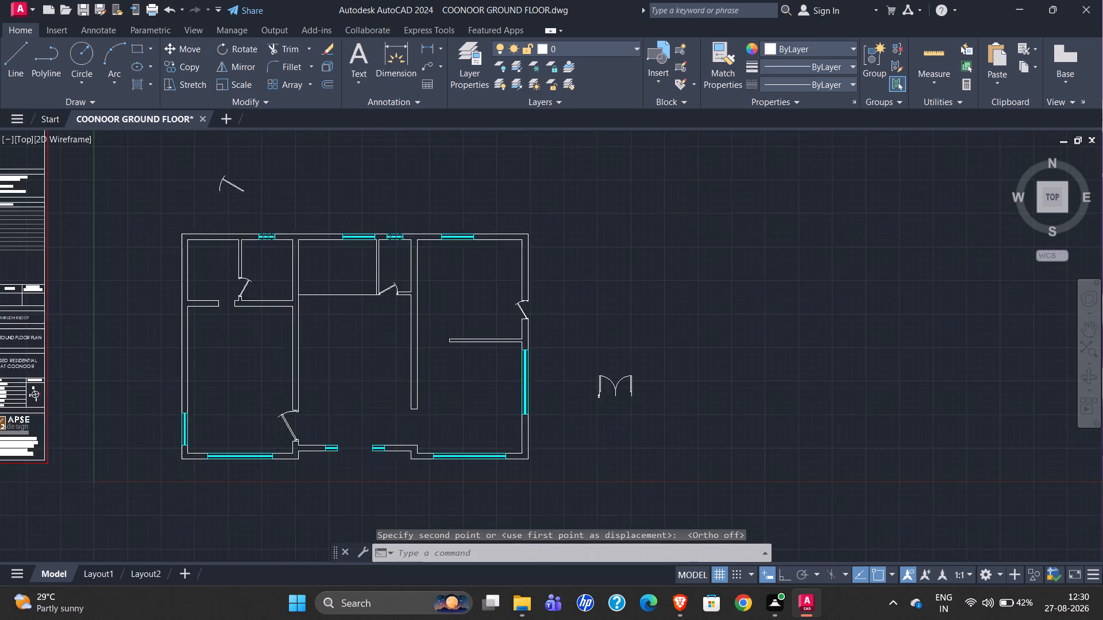
pyautogui.scroll(5, 49, 348)
pyautogui.scroll(-1, 190, 416)
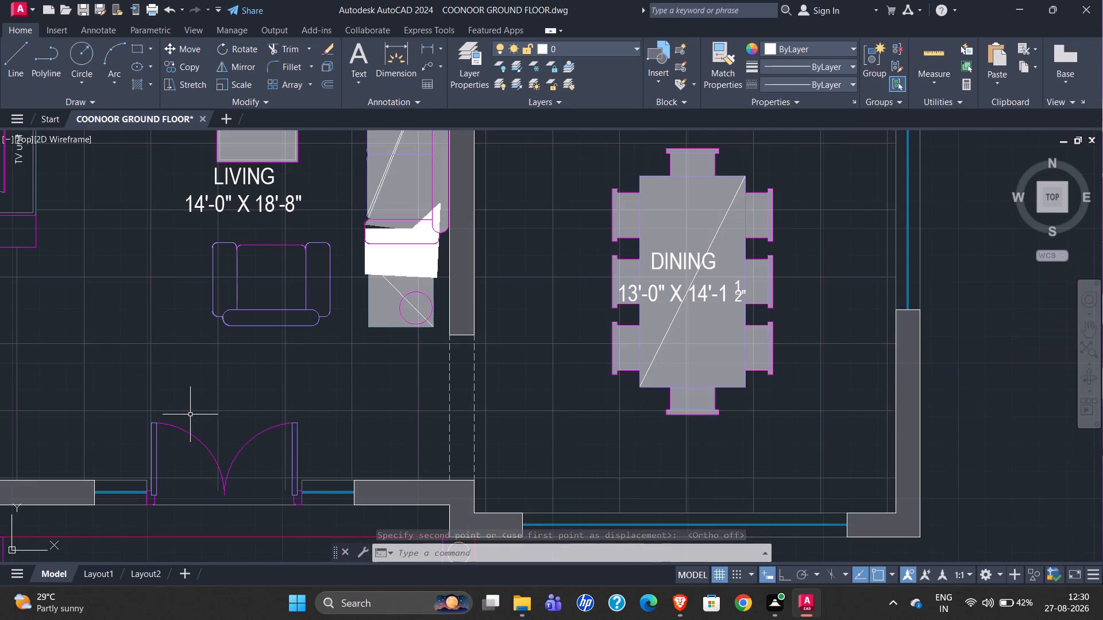
pyautogui.scroll(5, 140, 513)
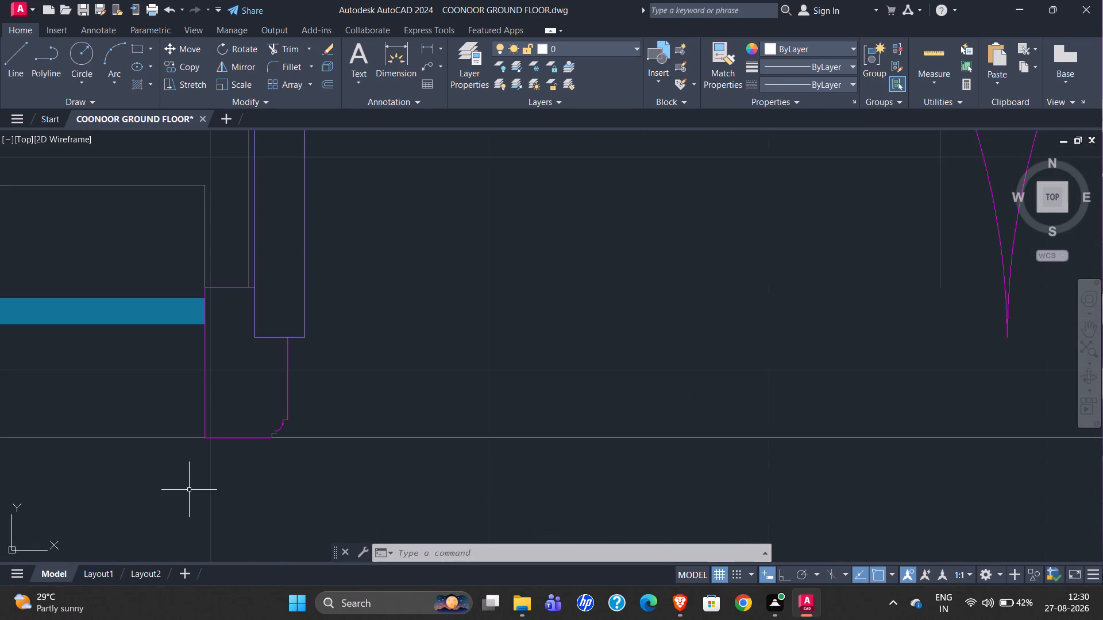
pyautogui.scroll(-2, 189, 490)
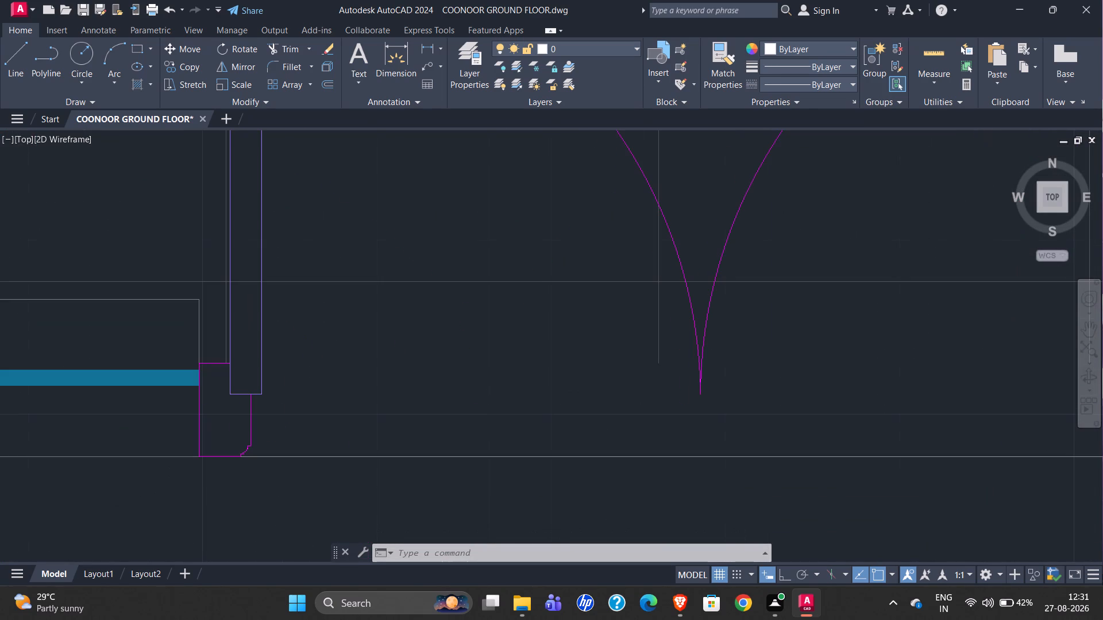
pyautogui.scroll(-6, 180, 491)
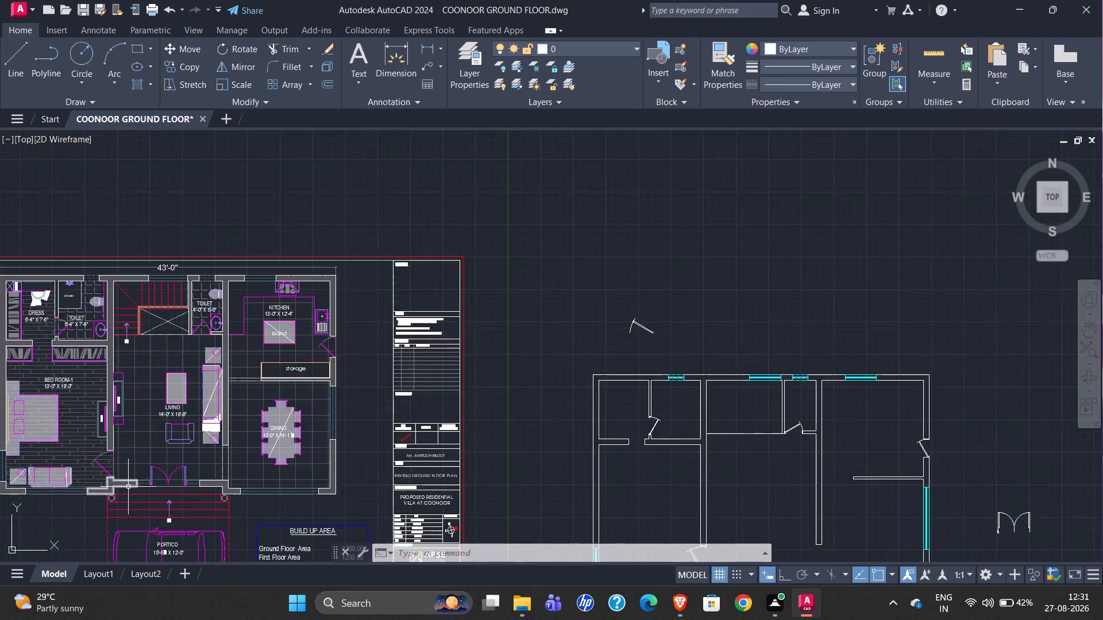
pyautogui.scroll(-1, 128, 486)
pyautogui.scroll(-5, 75, 480)
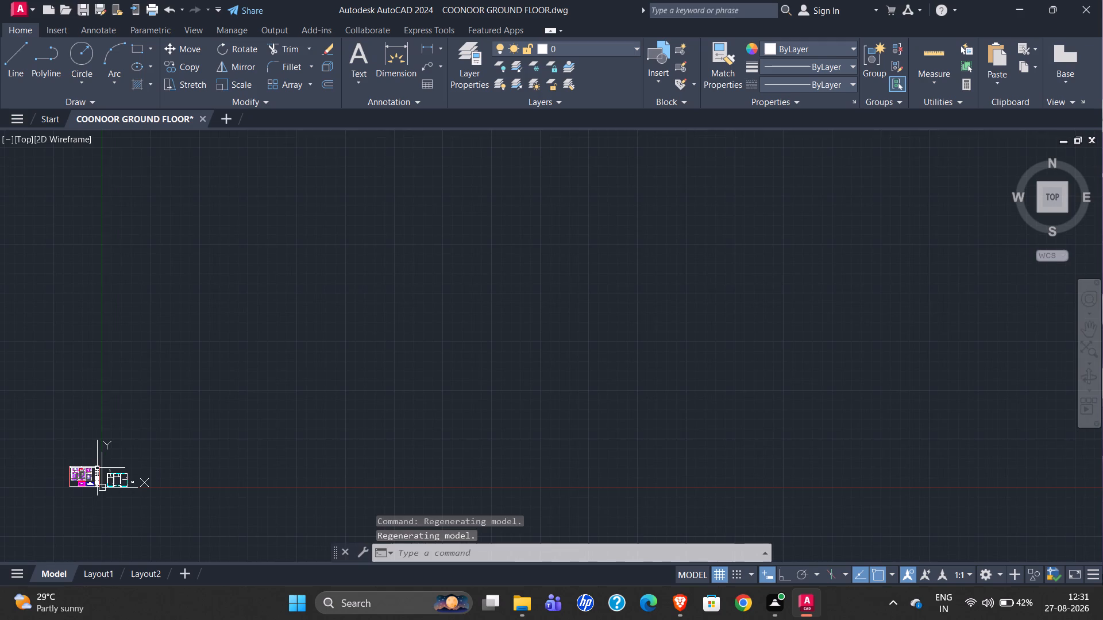
pyautogui.scroll(5, 101, 484)
pyautogui.scroll(-2, 452, 363)
pyautogui.scroll(3, 412, 433)
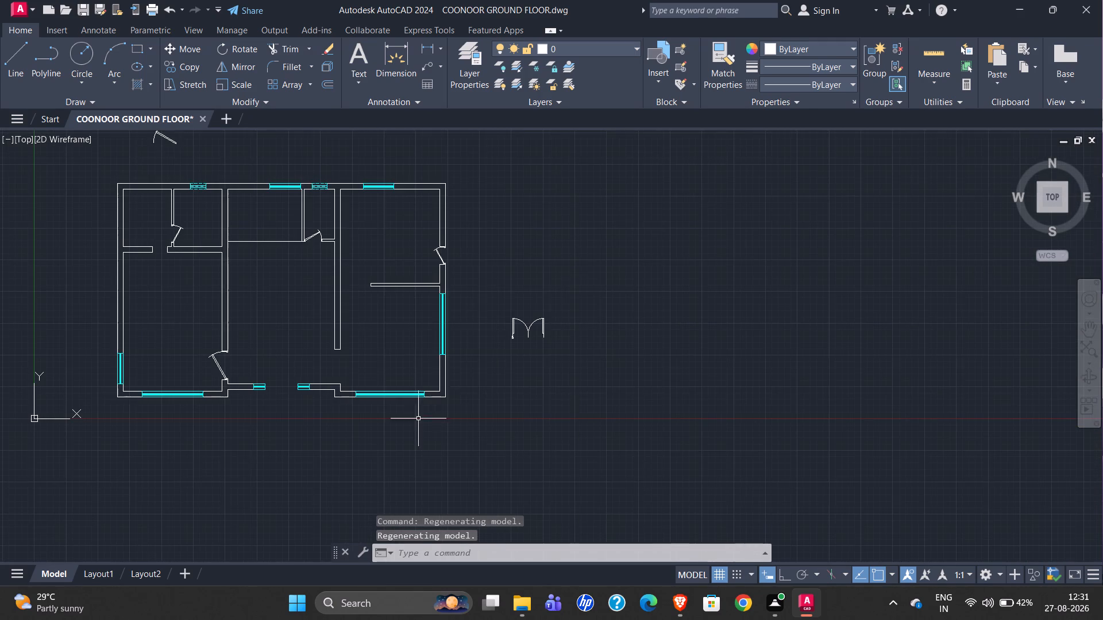
pyautogui.scroll(6, 522, 337)
pyautogui.scroll(5, 333, 342)
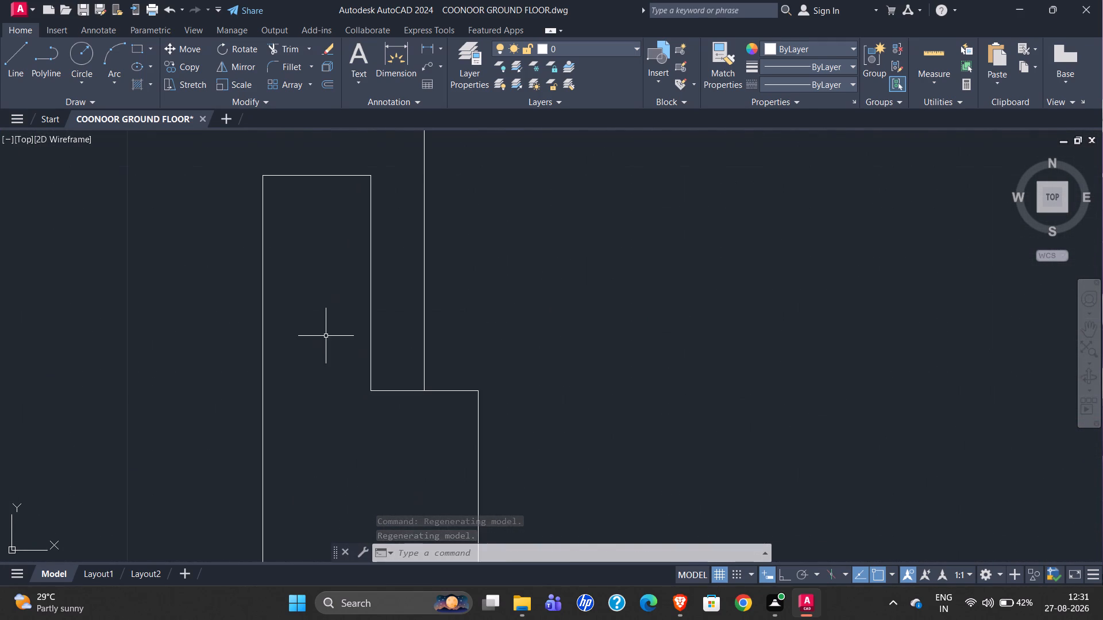
pyautogui.scroll(-4, 330, 351)
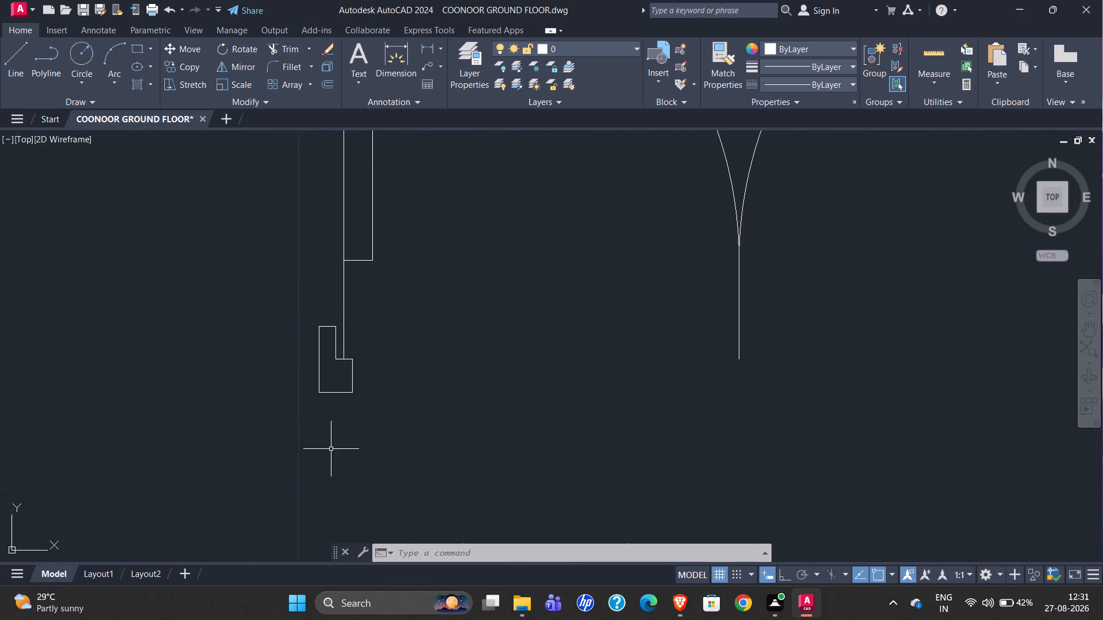
pyautogui.scroll(4, 325, 321)
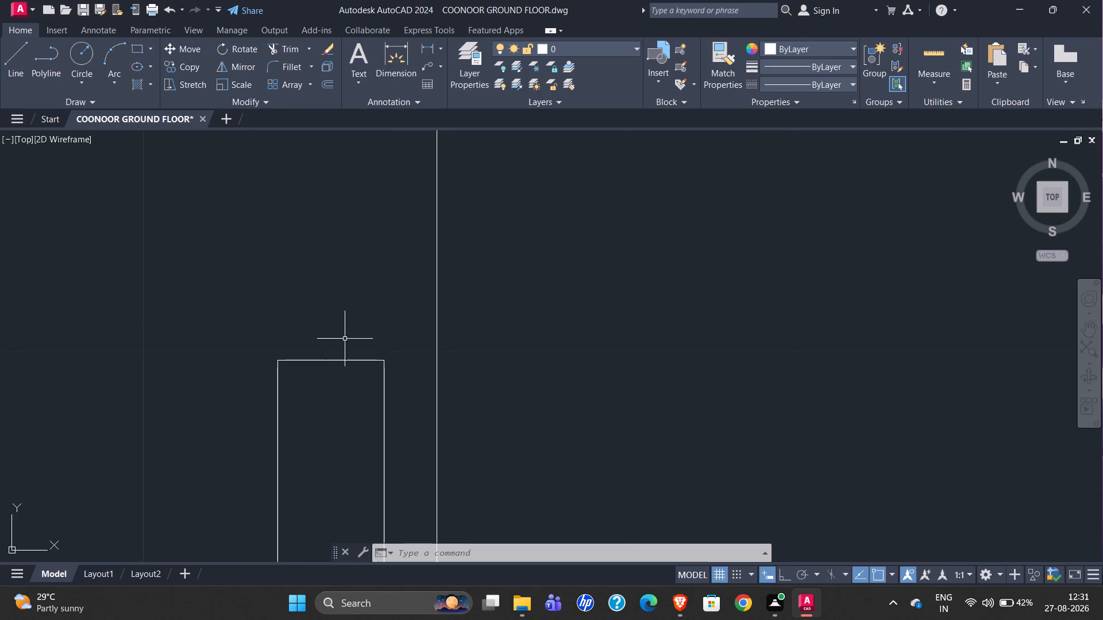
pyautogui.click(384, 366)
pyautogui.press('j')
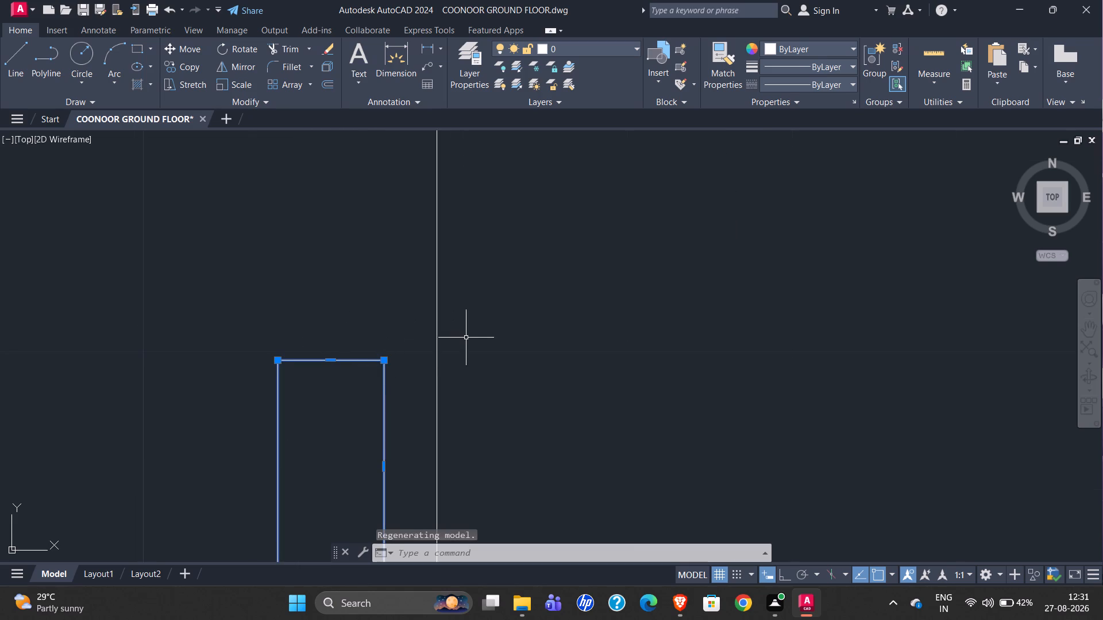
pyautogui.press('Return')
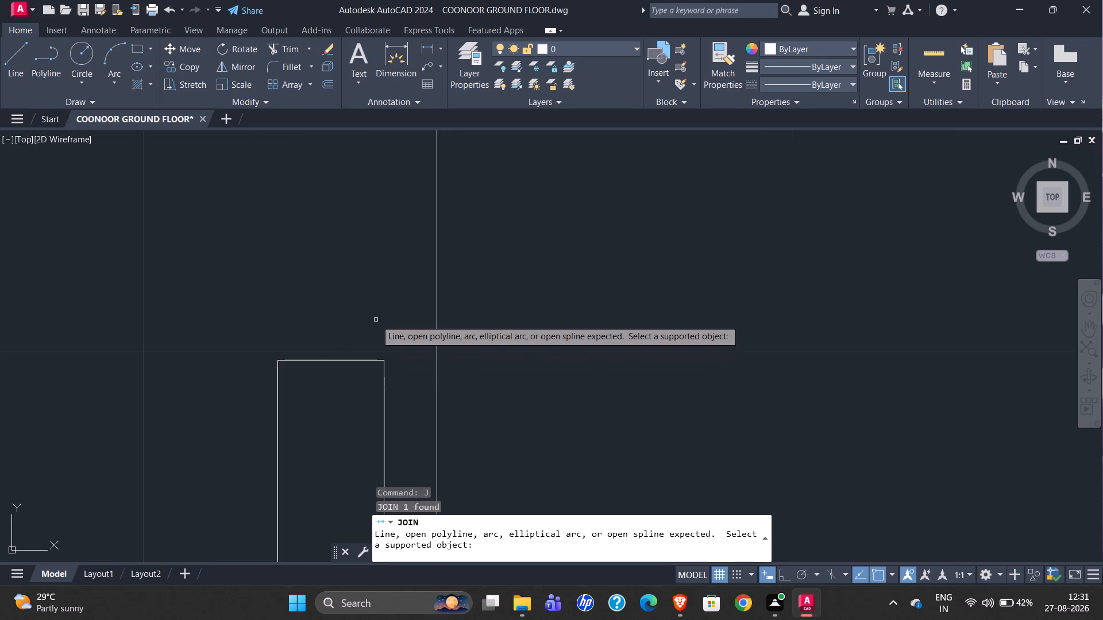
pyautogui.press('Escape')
# Move the jamb 0.50" horizontally from its upper inner corner onto the double door's left hinge-side line.
pyautogui.click(382, 362)
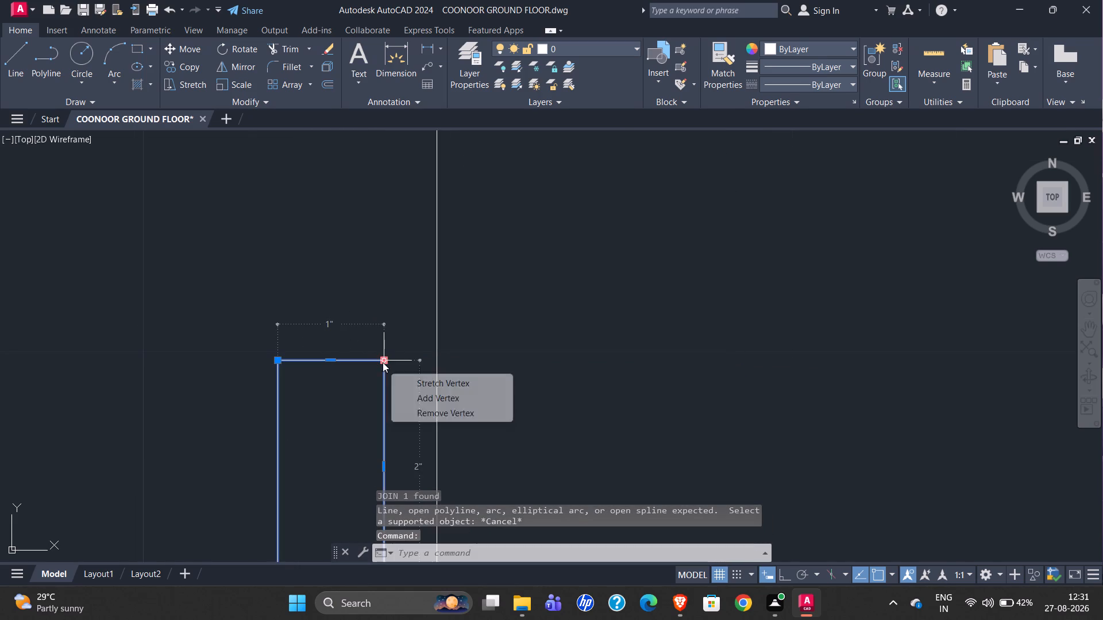
pyautogui.press('m')
pyautogui.press('Return')
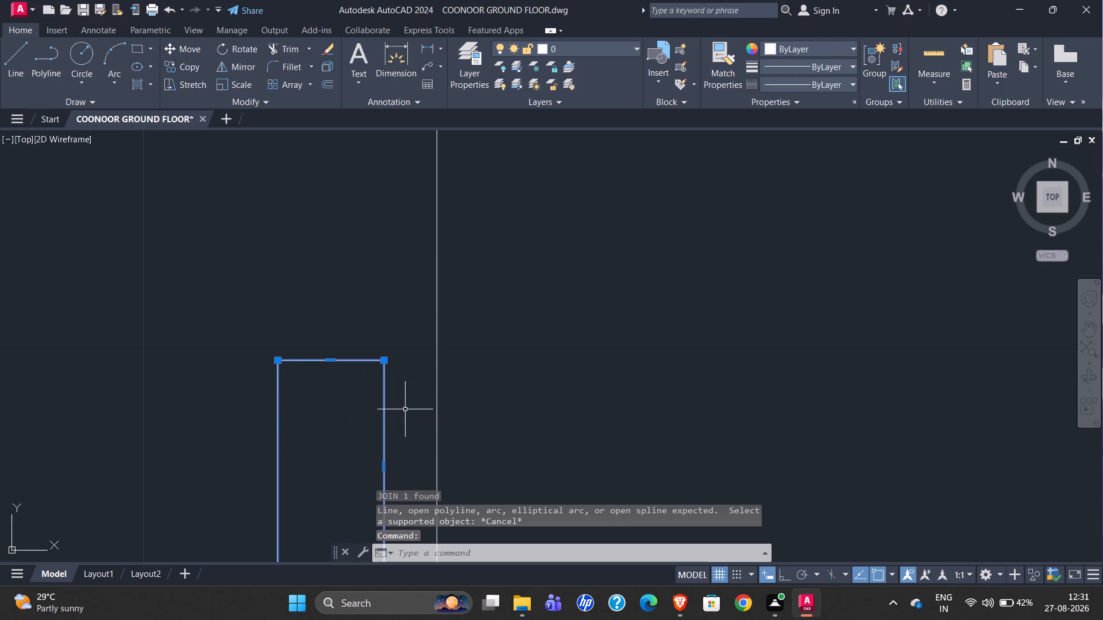
pyautogui.click(381, 362)
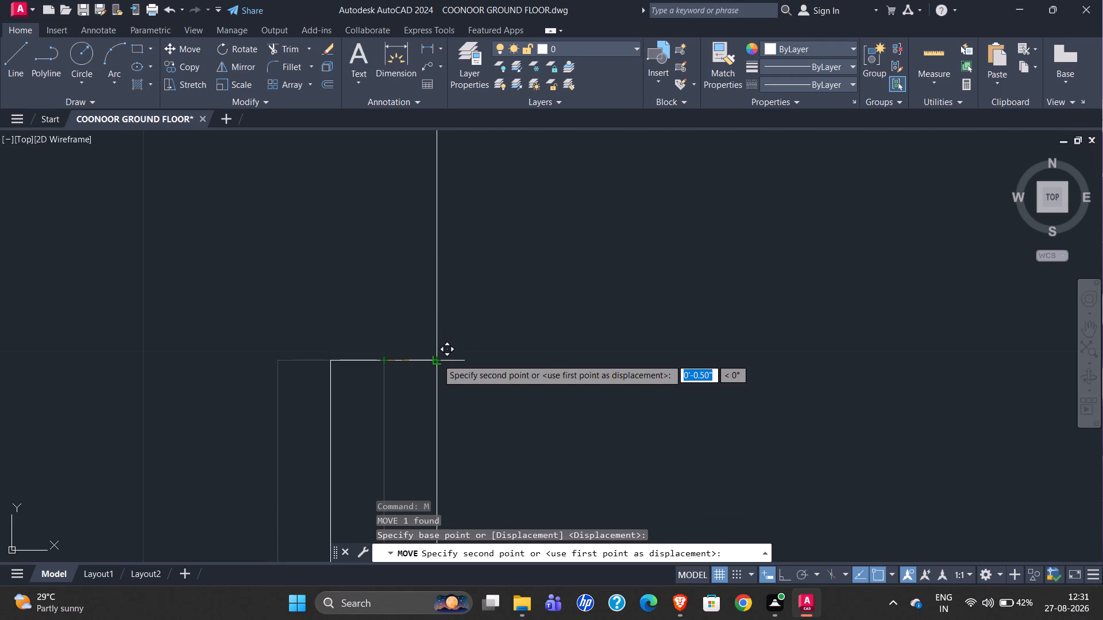
pyautogui.click(437, 359)
# Mirror the left jamb, with ortho on, about the vertical line through the double door's meeting point, keeping the original.
pyautogui.scroll(-3, 429, 289)
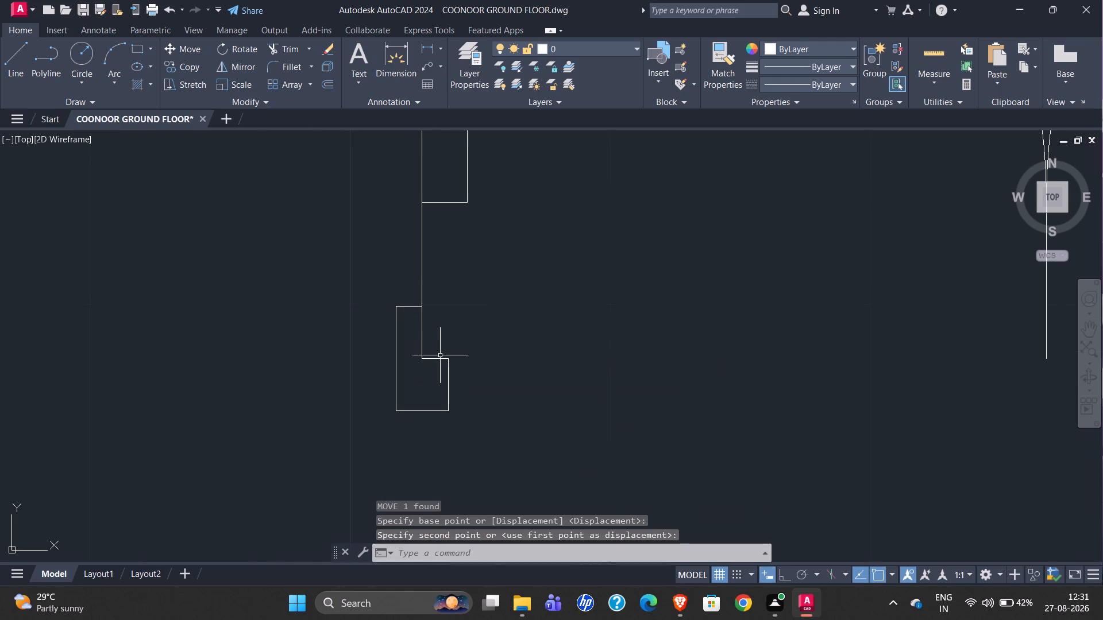
pyautogui.click(440, 357)
pyautogui.write('MI')
pyautogui.press('Return')
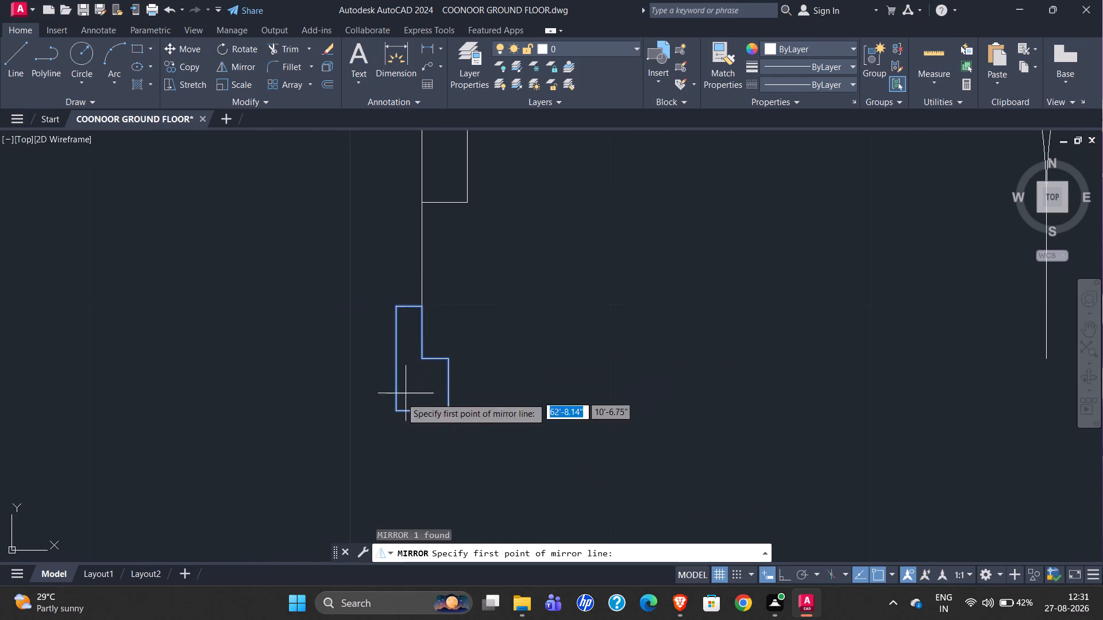
pyautogui.scroll(-3, 283, 450)
pyautogui.click(461, 431)
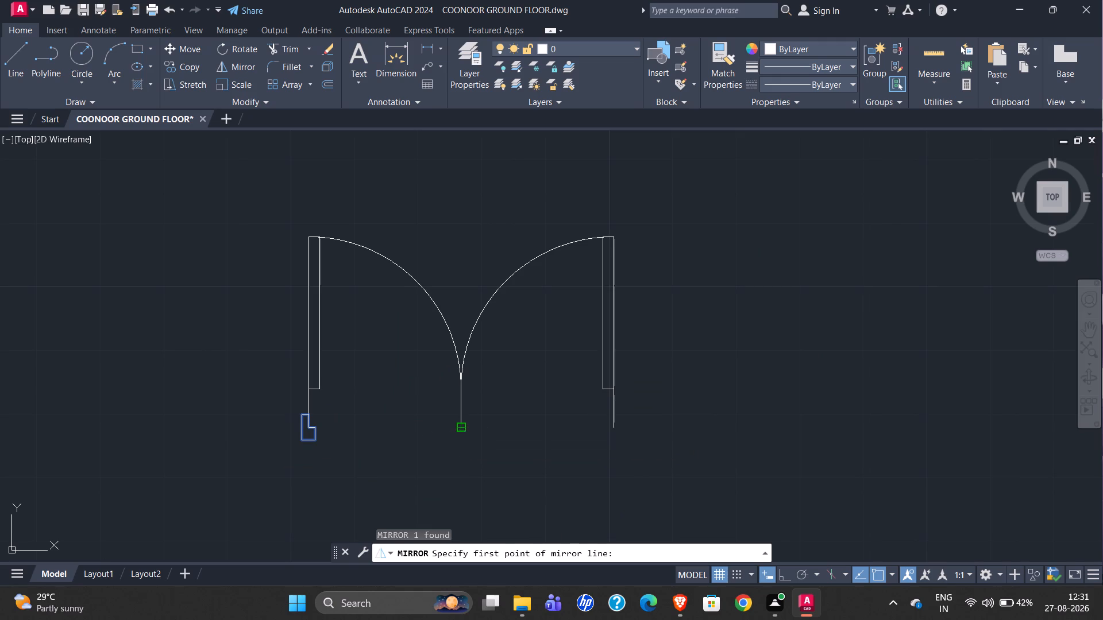
pyautogui.click(781, 575)
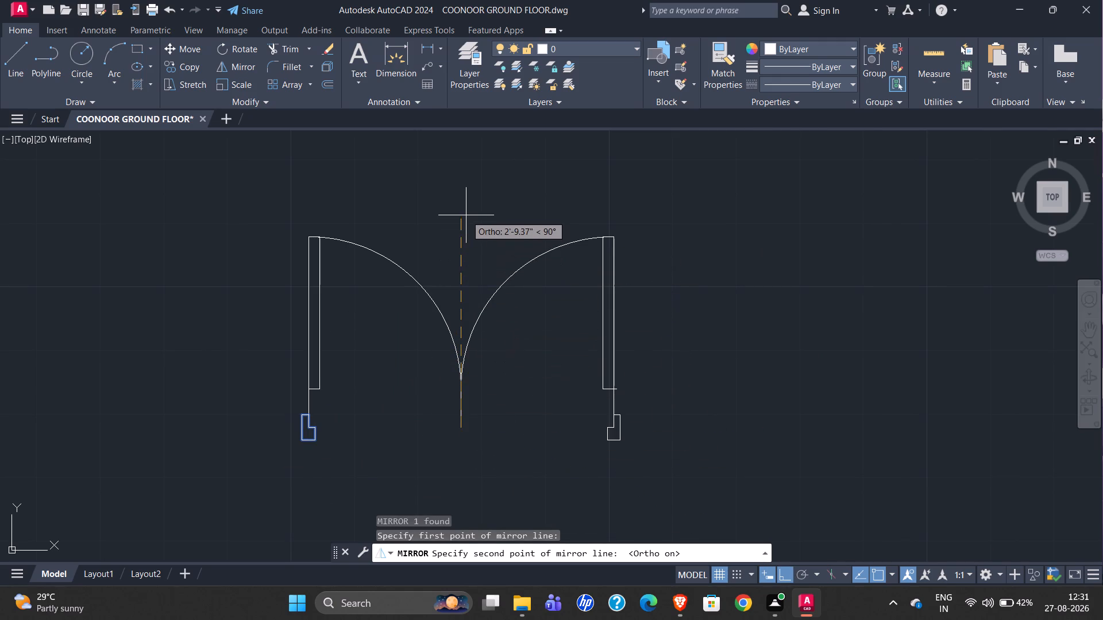
pyautogui.click(466, 215)
pyautogui.moveTo(496, 265); pyautogui.dragTo(466, 215)
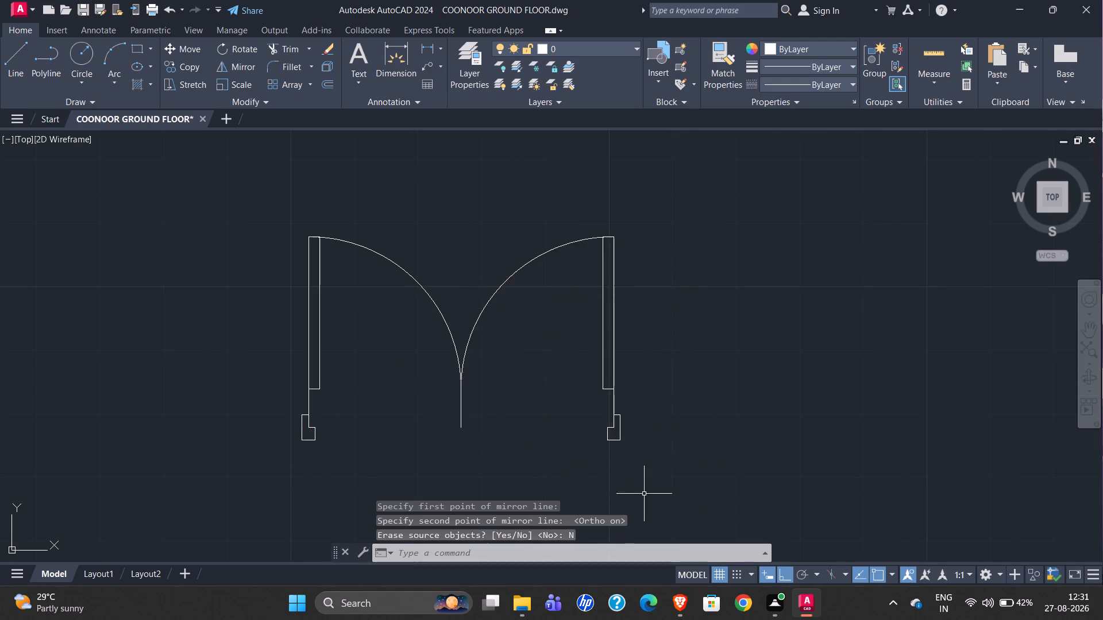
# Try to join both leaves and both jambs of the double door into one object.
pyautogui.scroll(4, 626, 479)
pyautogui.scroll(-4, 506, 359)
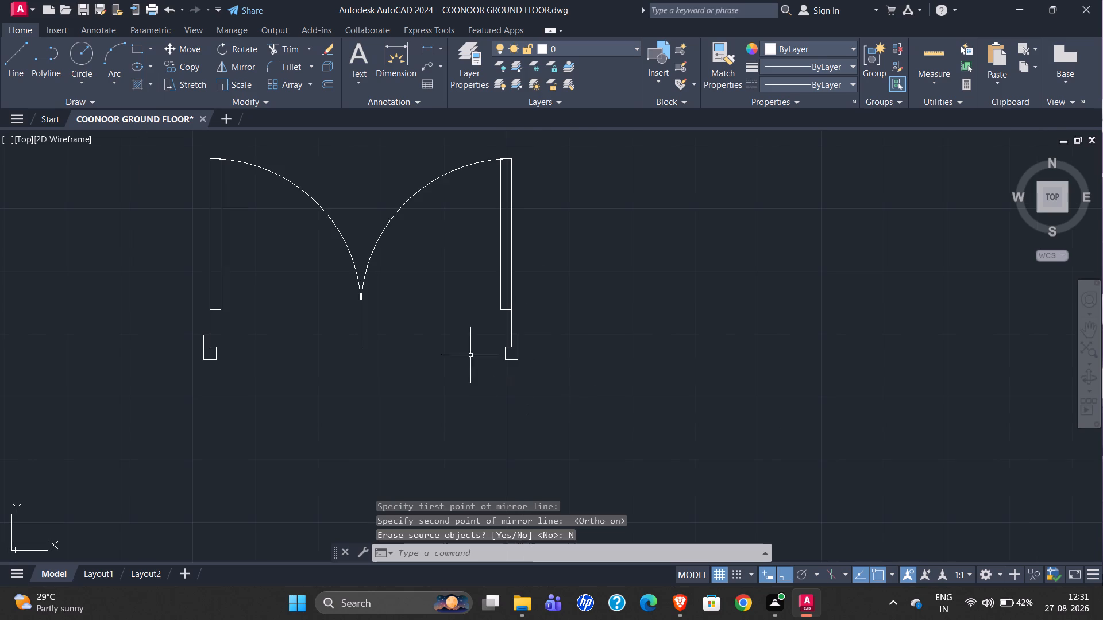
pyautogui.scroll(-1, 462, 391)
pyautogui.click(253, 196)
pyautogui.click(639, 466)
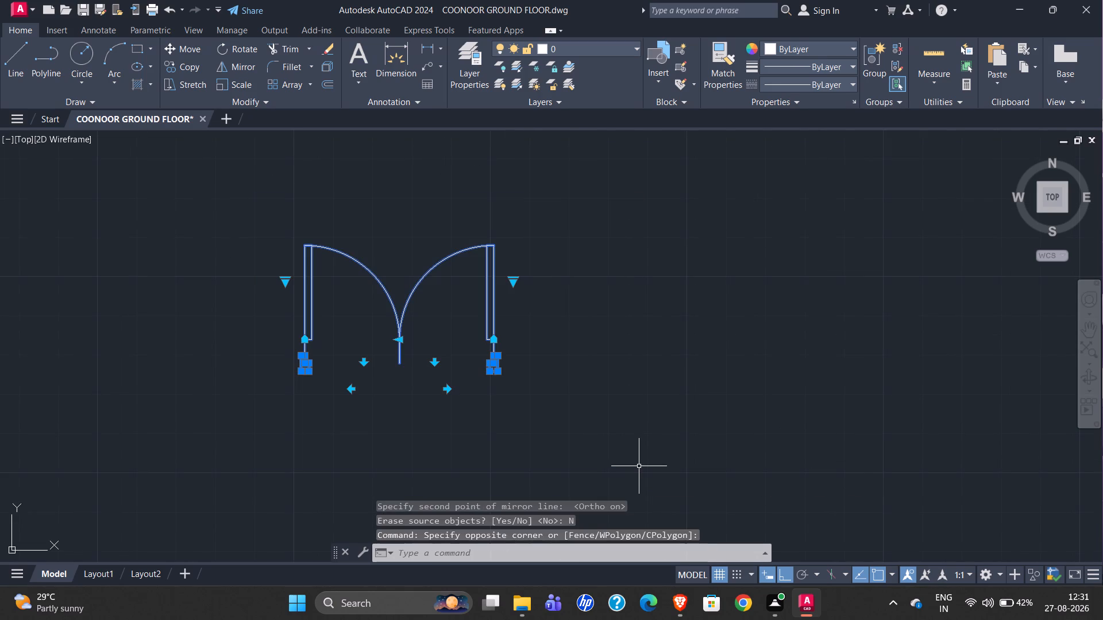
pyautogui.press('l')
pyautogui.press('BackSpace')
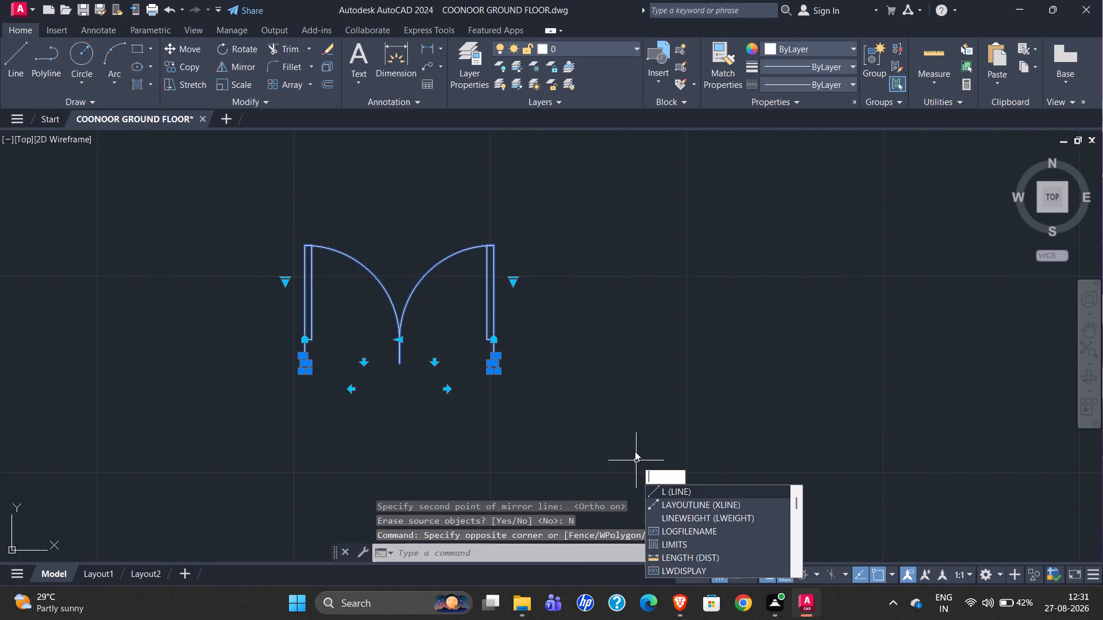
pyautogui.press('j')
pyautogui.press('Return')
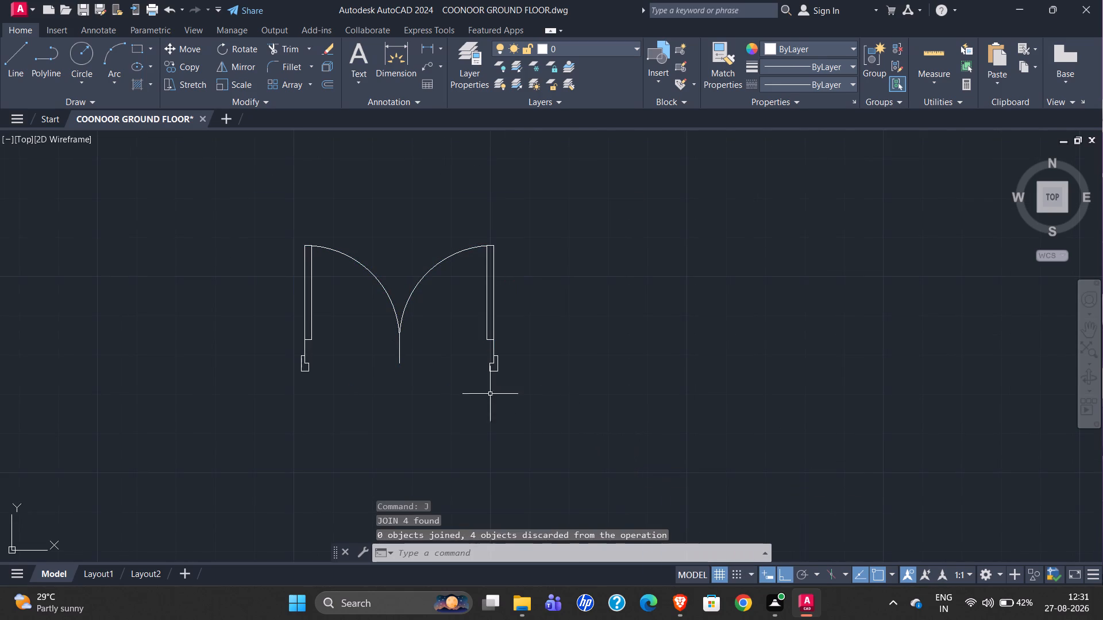
# Move the double door with its jambs from the left jamb's lower outer corner to the lower inner corner of the entrance opening's left window.
pyautogui.moveTo(271, 205); pyautogui.dragTo(280, 220)
pyautogui.click(584, 429)
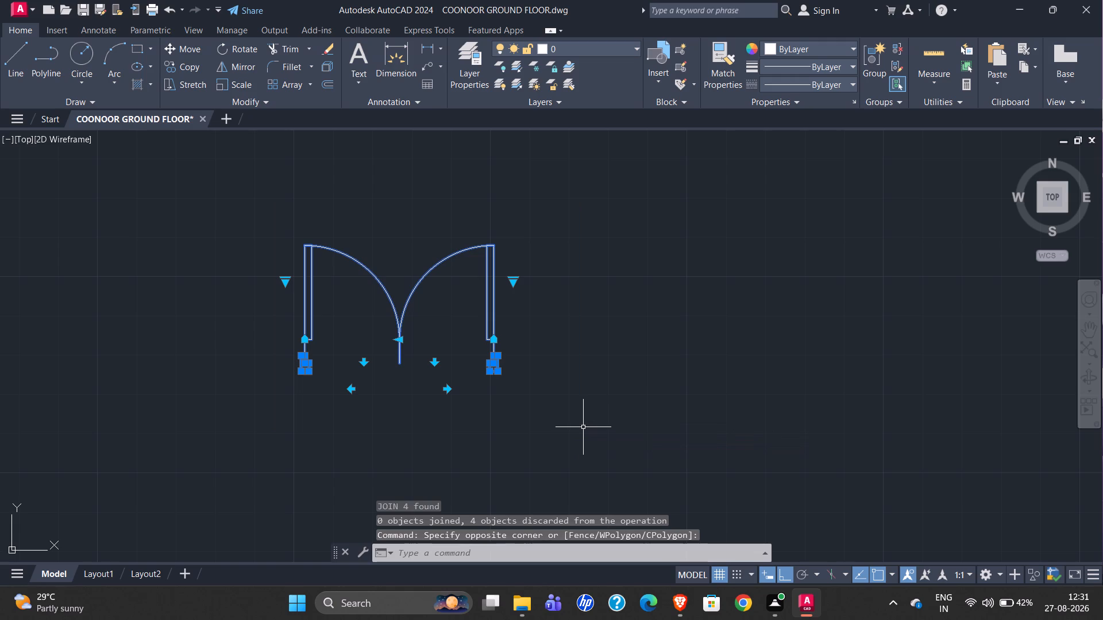
pyautogui.press('m')
pyautogui.press('Return')
pyautogui.scroll(2, 302, 373)
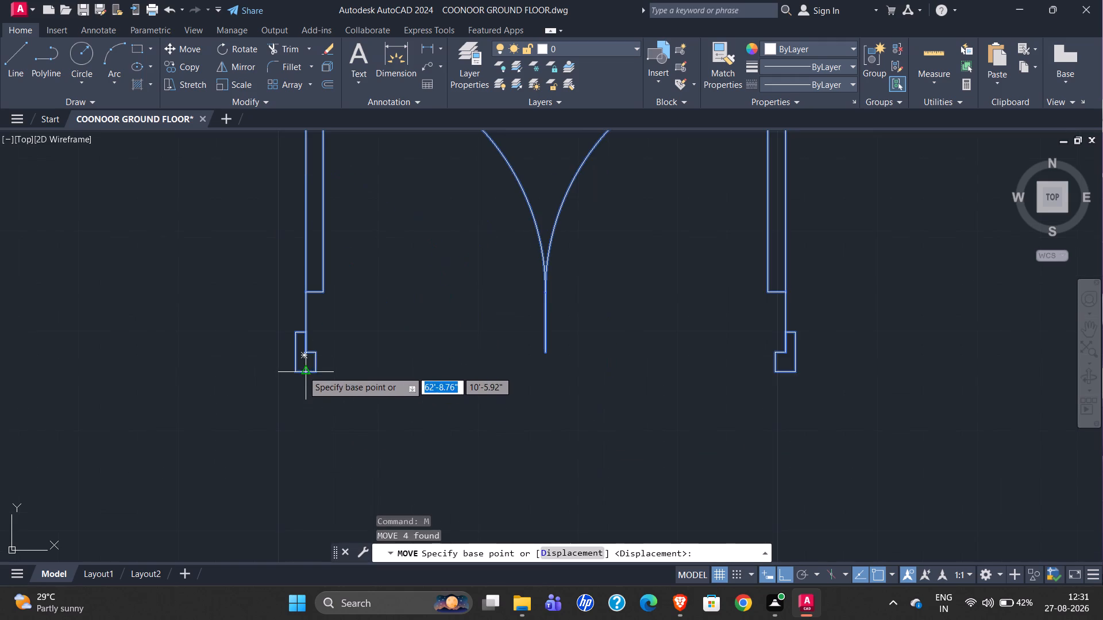
pyautogui.click(293, 371)
pyautogui.scroll(-5, 626, 306)
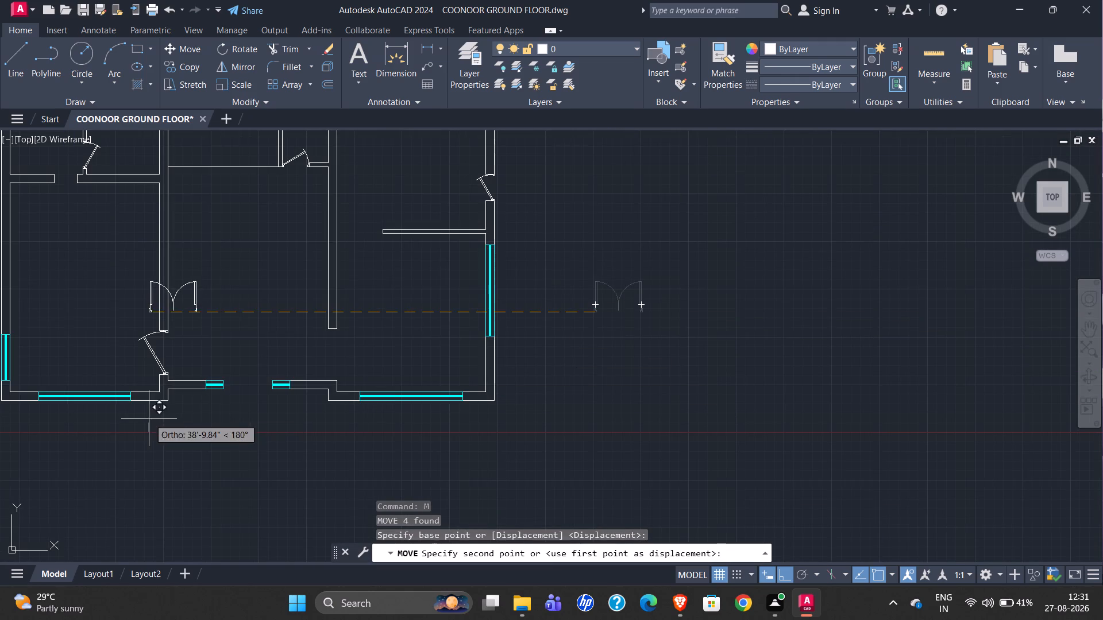
pyautogui.scroll(5, 209, 381)
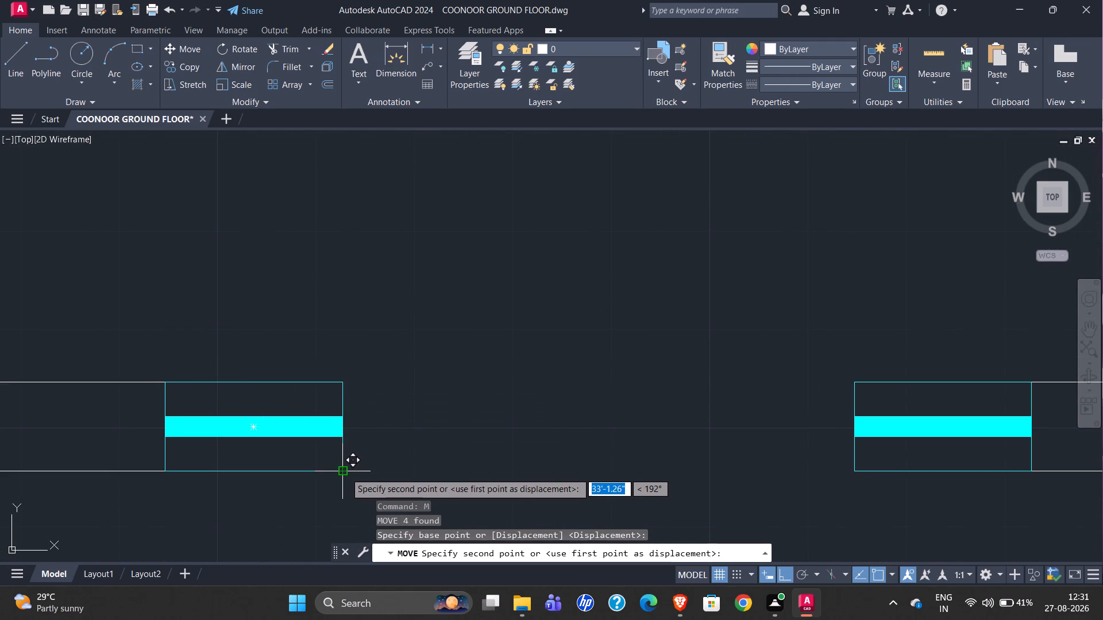
pyautogui.click(345, 472)
pyautogui.scroll(-1, 251, 378)
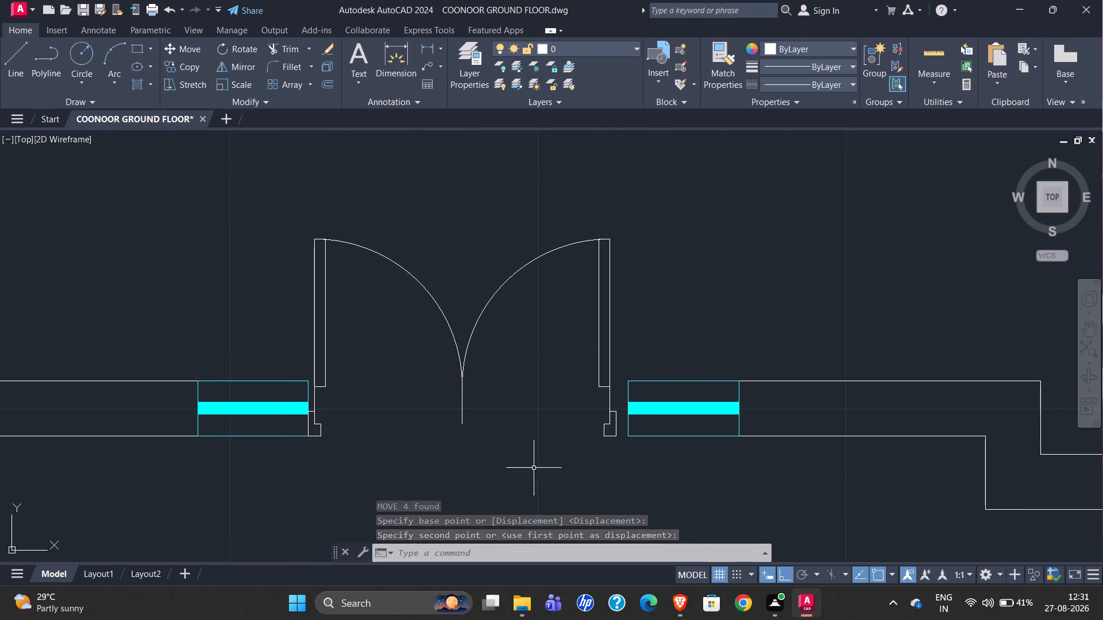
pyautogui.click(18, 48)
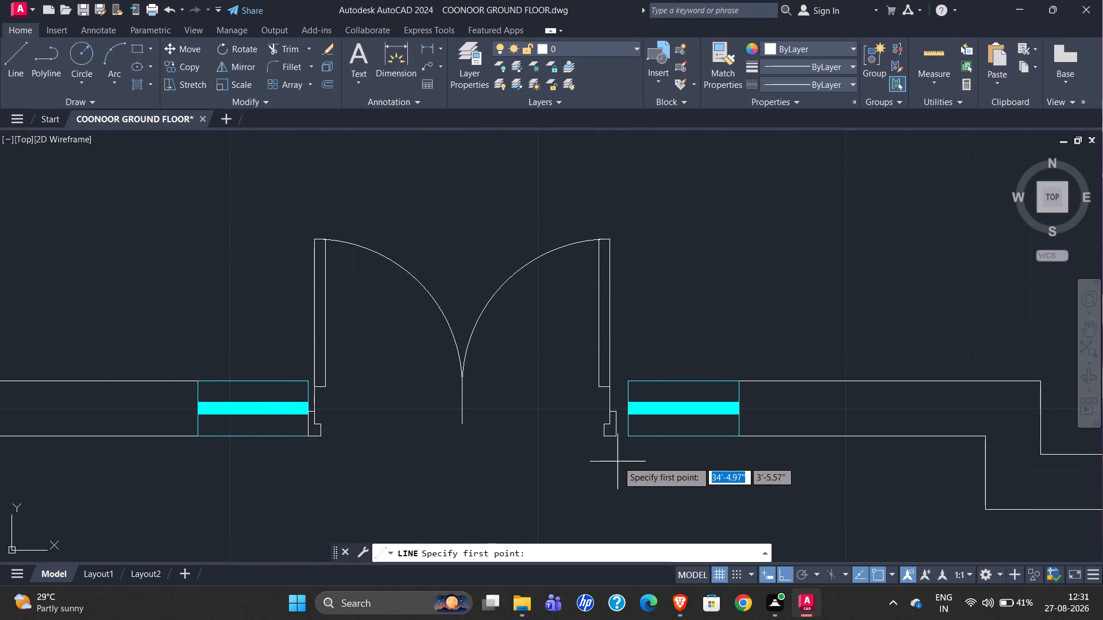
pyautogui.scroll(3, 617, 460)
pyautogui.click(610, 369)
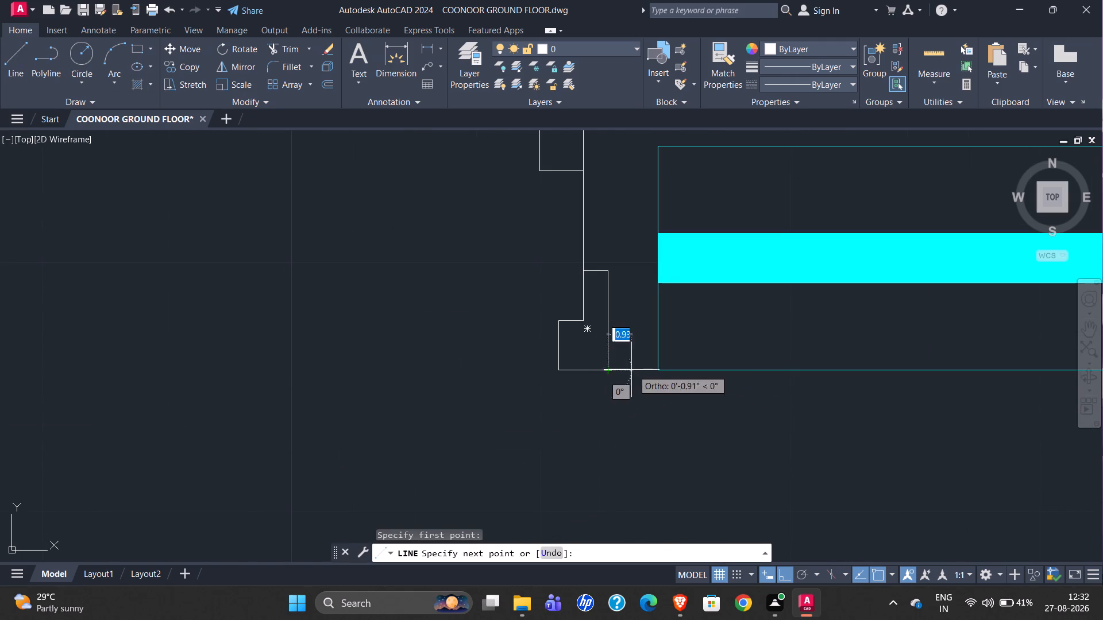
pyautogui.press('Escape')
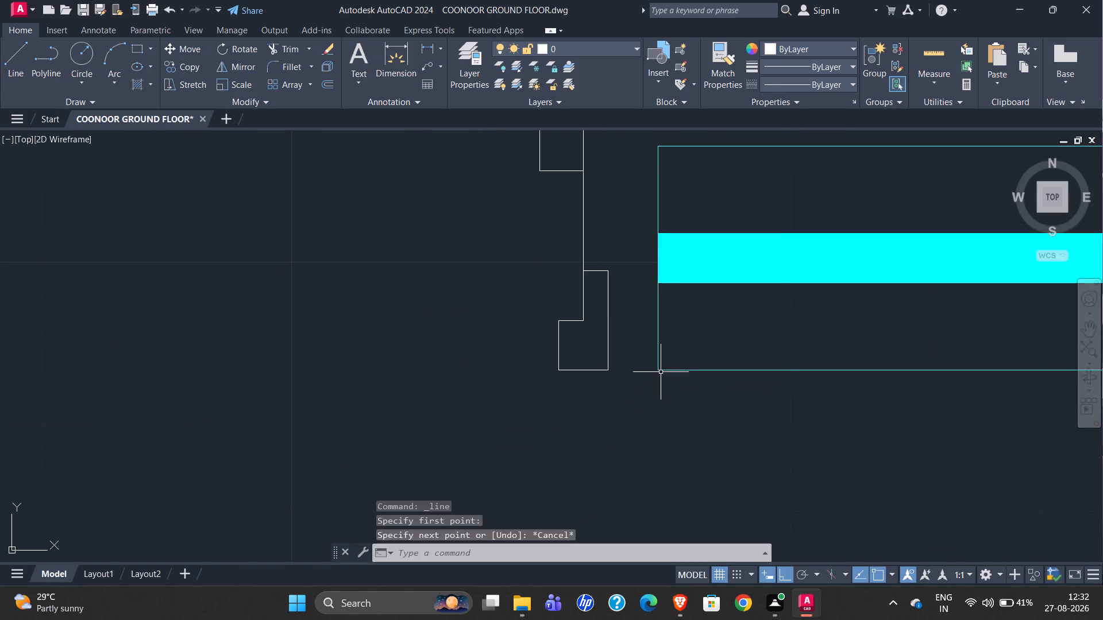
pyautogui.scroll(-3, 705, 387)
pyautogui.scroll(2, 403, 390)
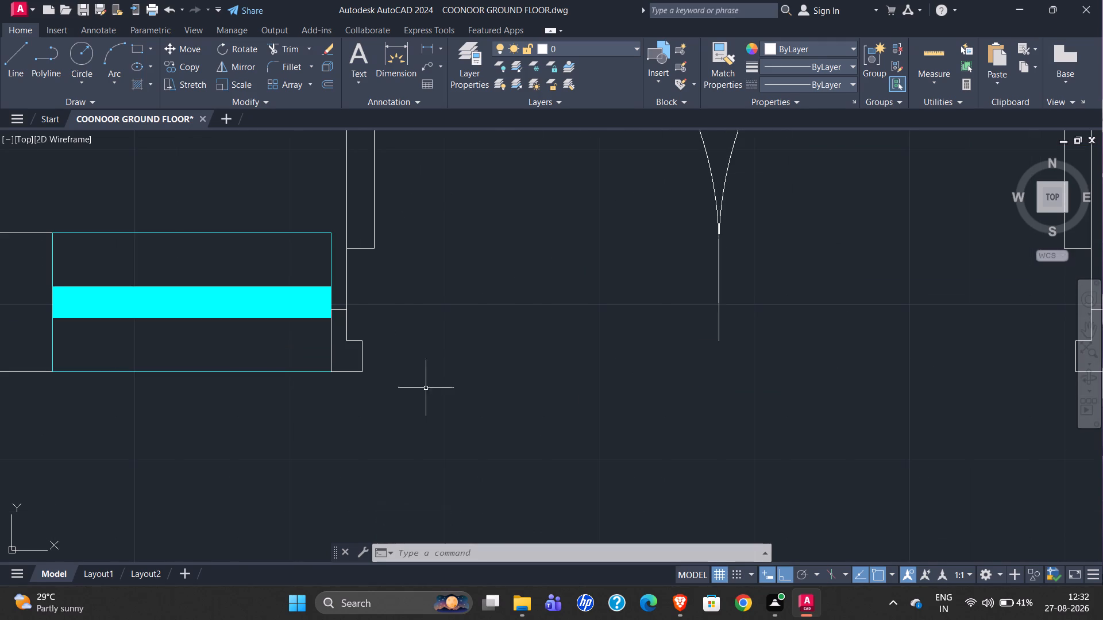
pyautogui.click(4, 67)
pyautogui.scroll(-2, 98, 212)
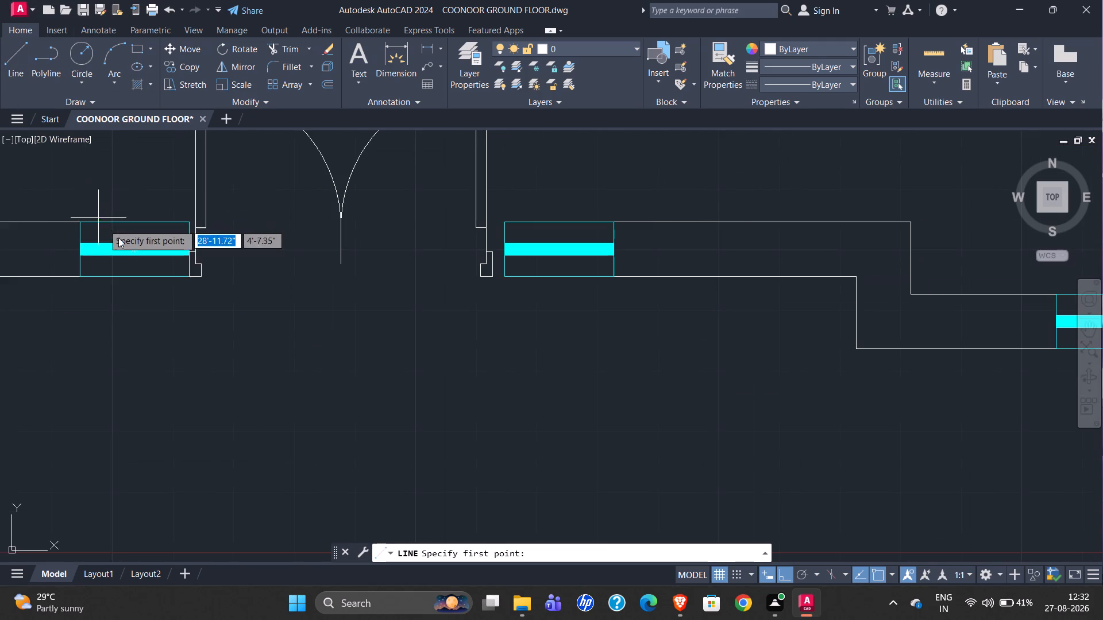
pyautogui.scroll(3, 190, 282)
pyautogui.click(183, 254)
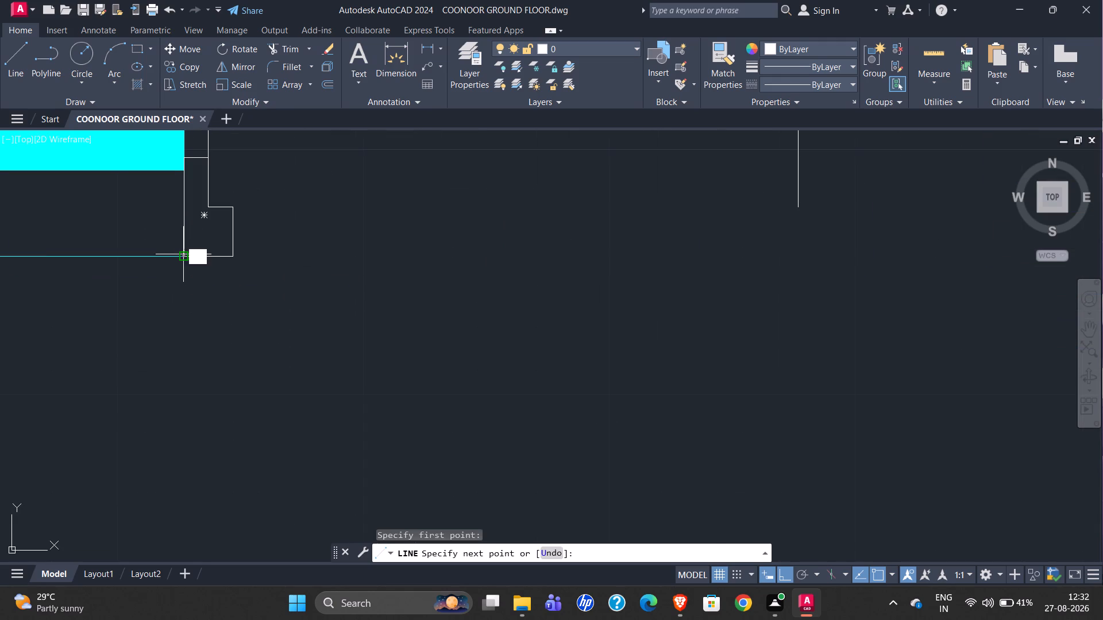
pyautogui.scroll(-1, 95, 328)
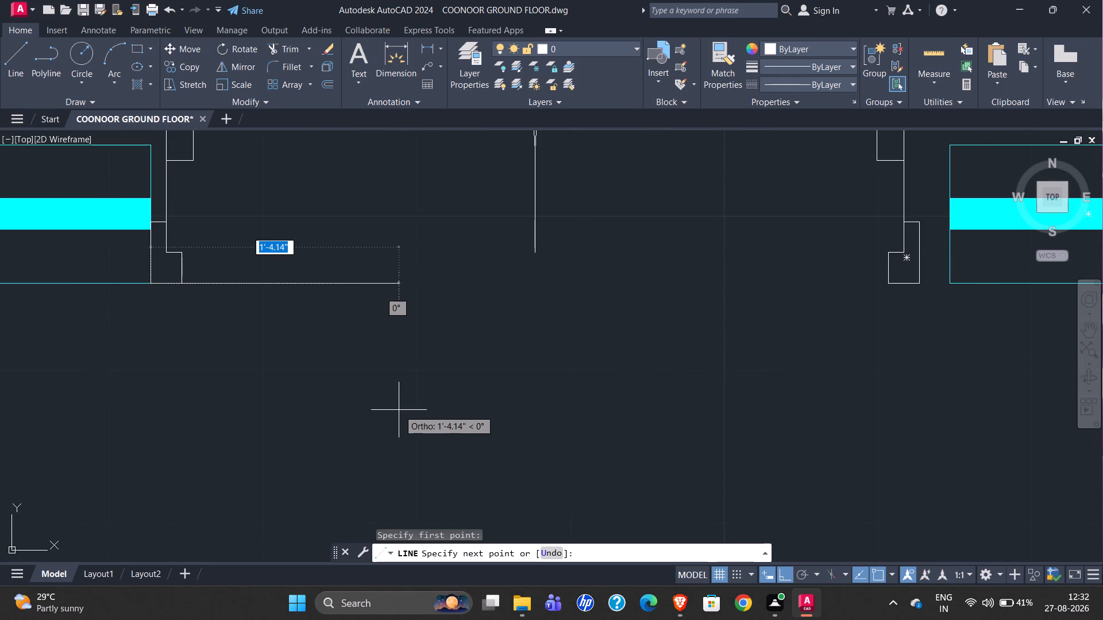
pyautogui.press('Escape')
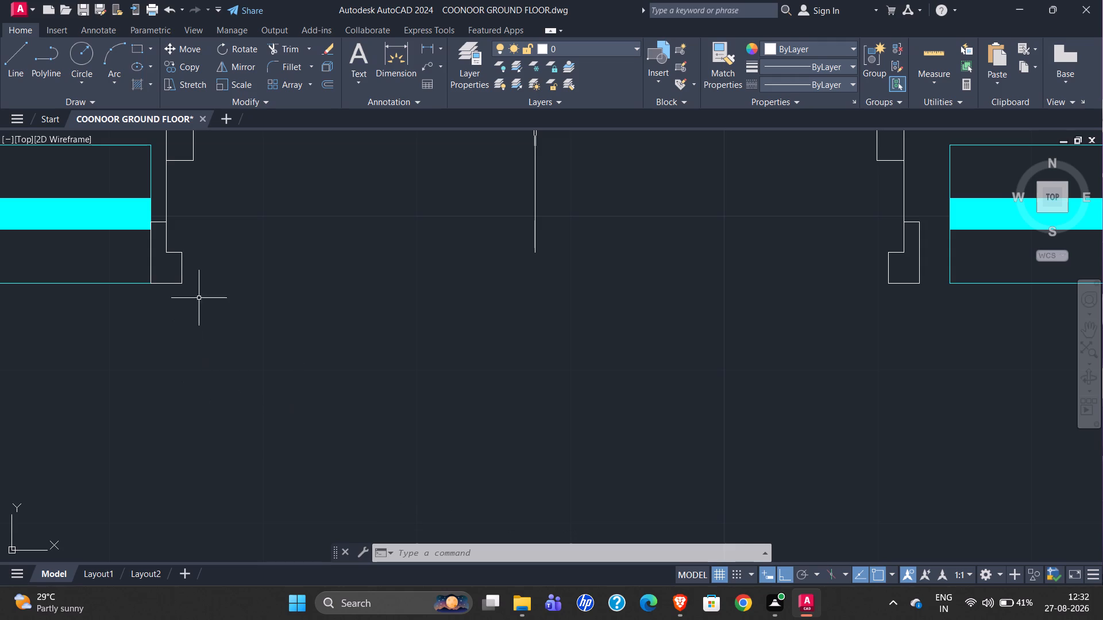
# Scale the double door and both jambs by reference from the left jamb's lower outer corner, fitting their overall width to the right window's lower inner corner.
pyautogui.click(182, 269)
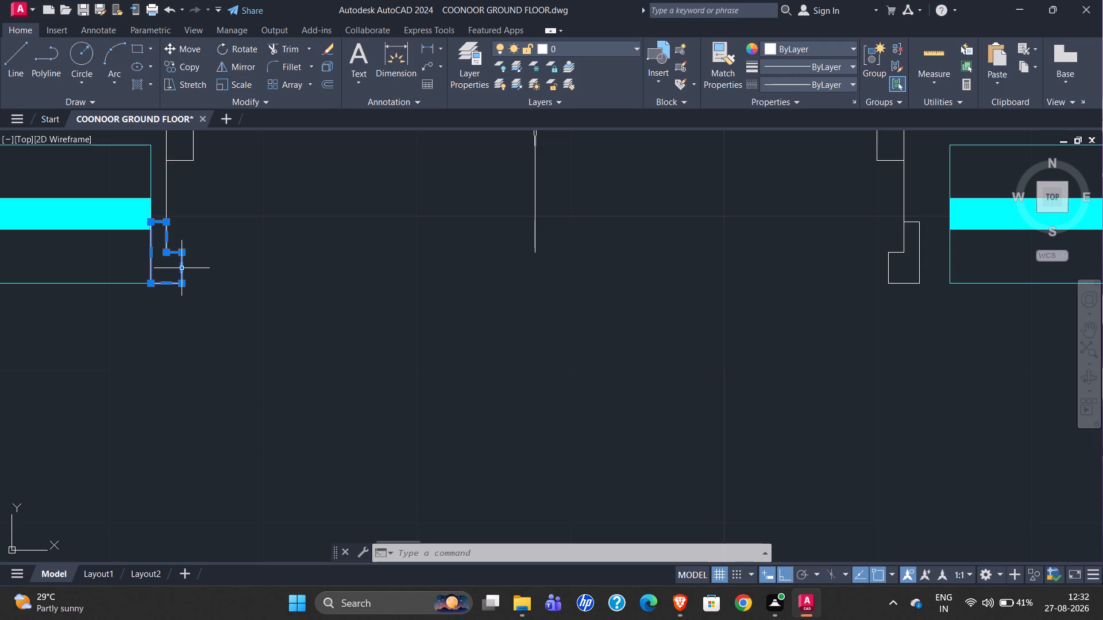
pyautogui.click(166, 208)
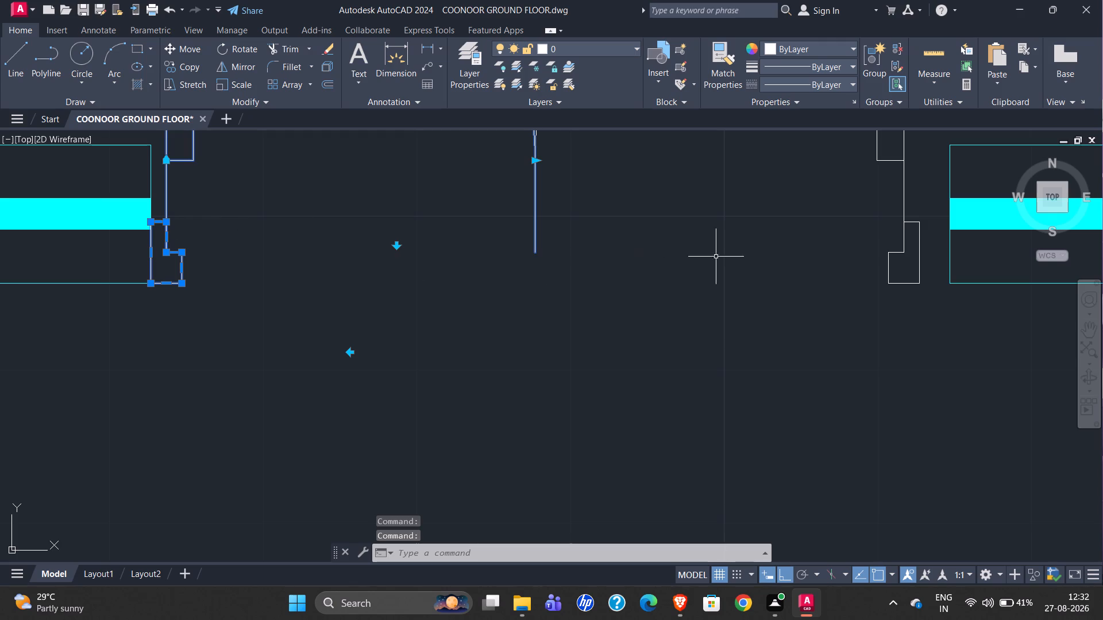
pyautogui.click(903, 243)
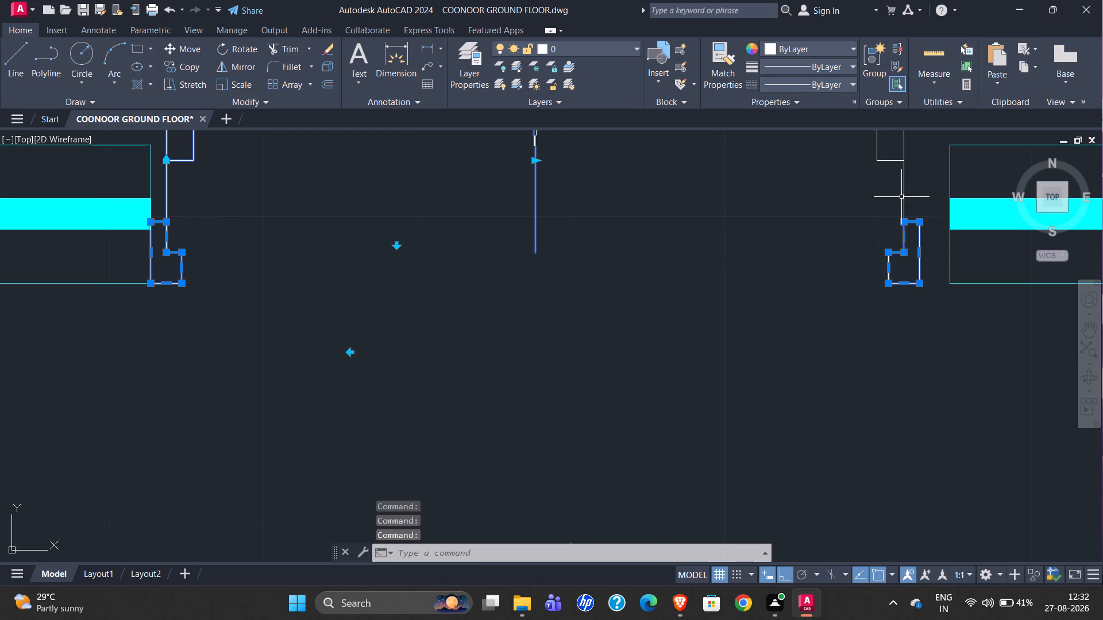
pyautogui.click(901, 197)
pyautogui.click(905, 196)
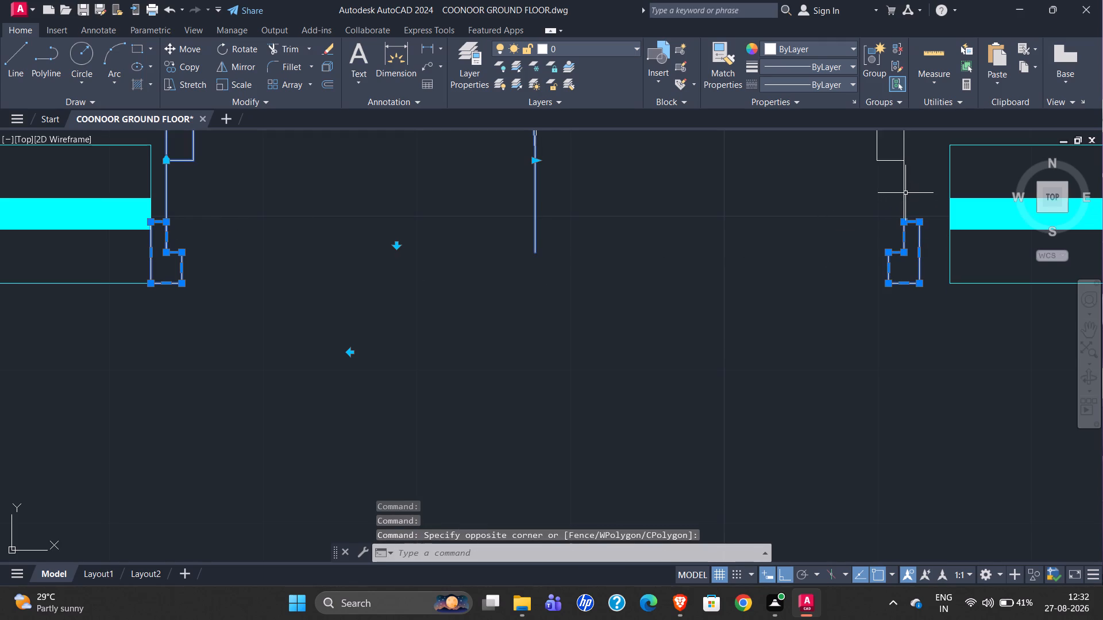
pyautogui.click(905, 193)
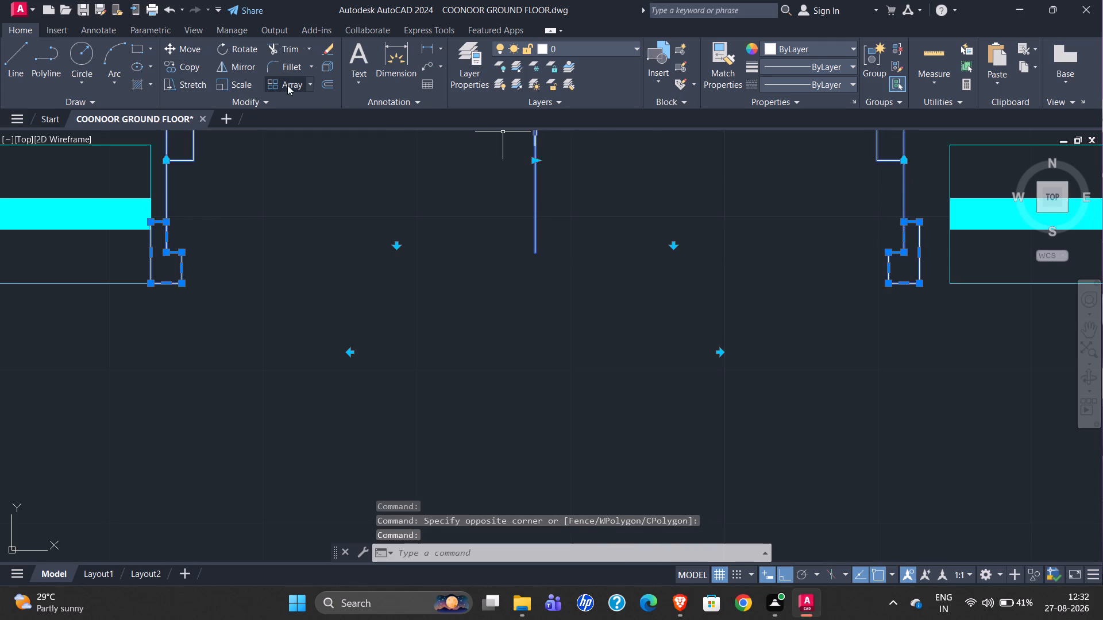
pyautogui.click(221, 83)
pyautogui.click(154, 281)
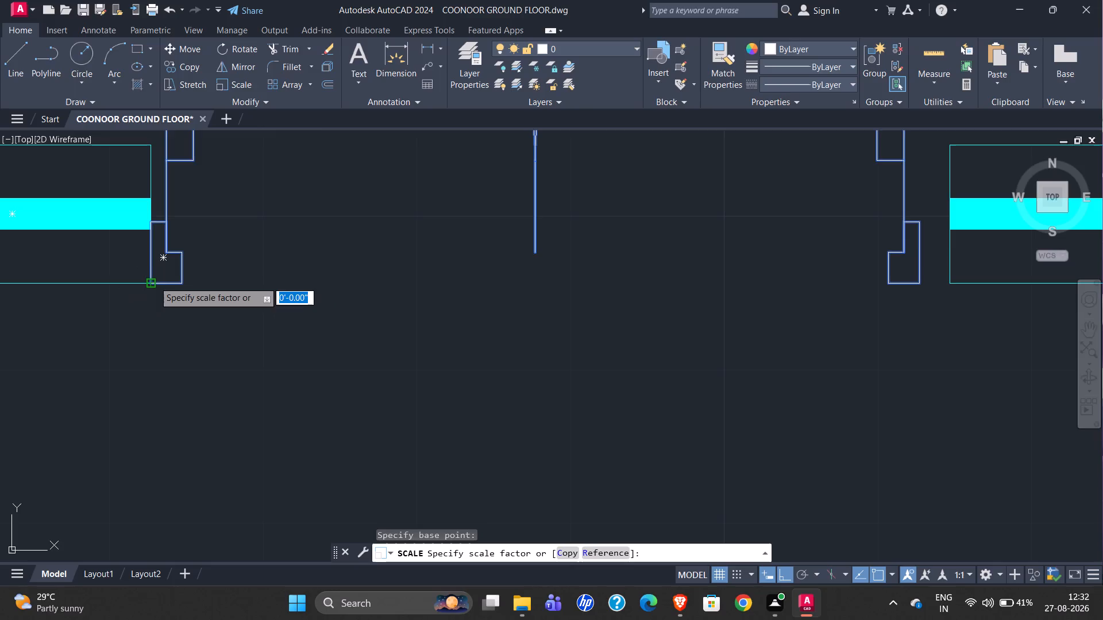
pyautogui.moveTo(604, 544); pyautogui.dragTo(604, 552)
pyautogui.click(604, 552)
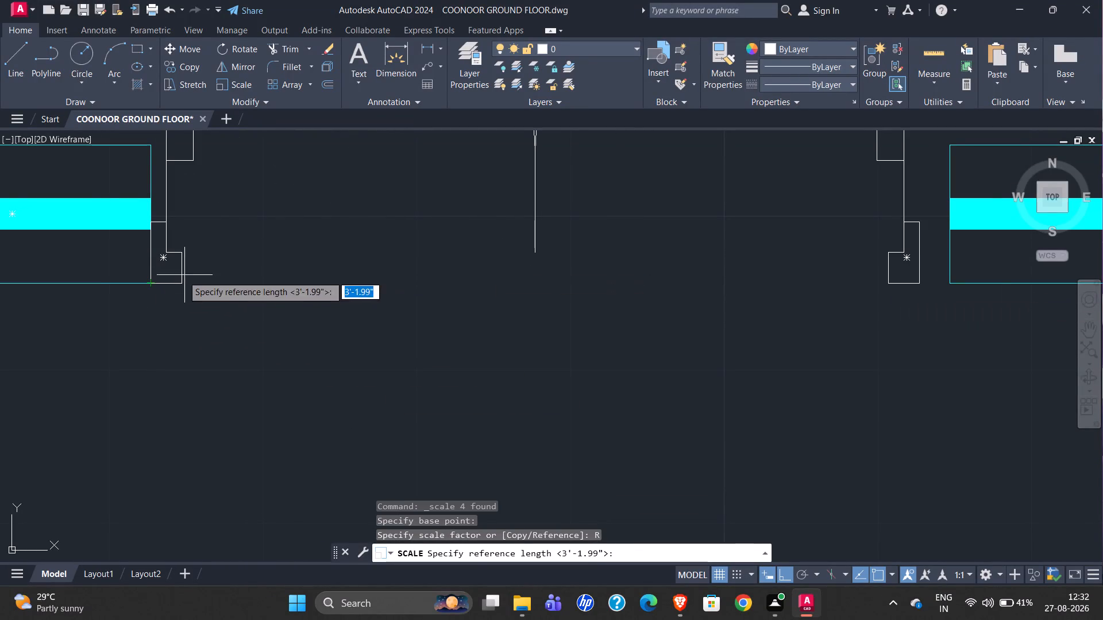
pyautogui.click(152, 284)
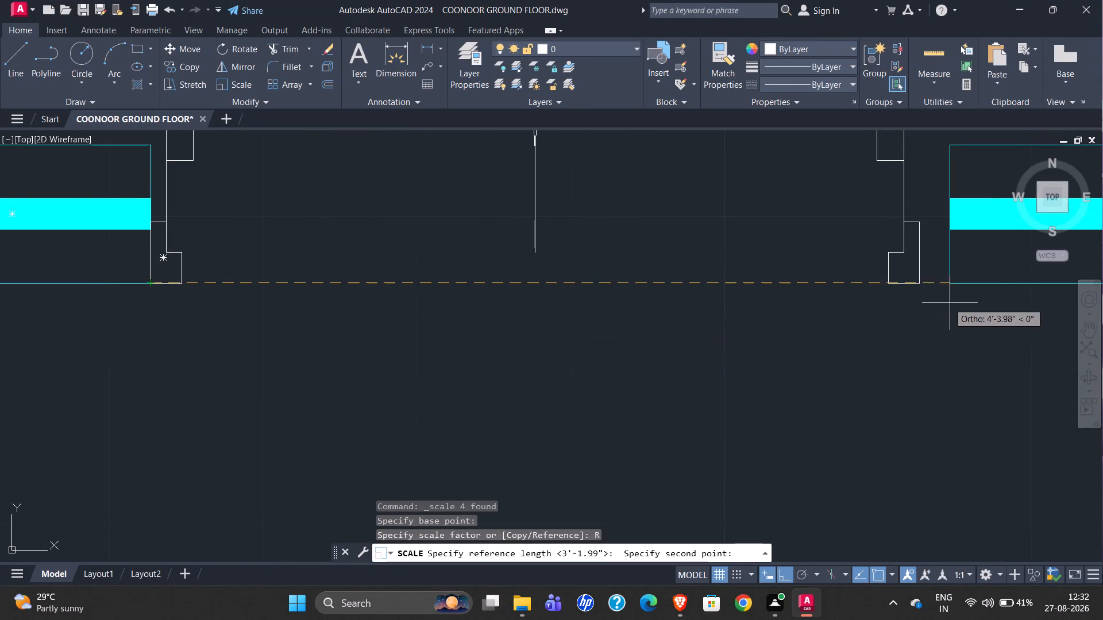
pyautogui.click(920, 282)
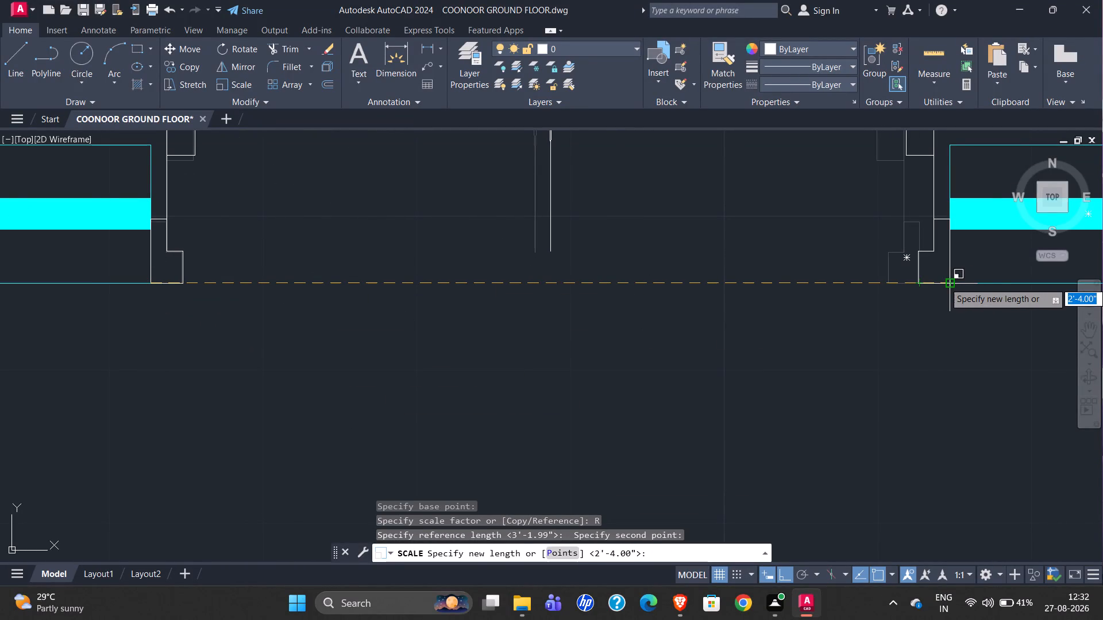
pyautogui.click(953, 282)
pyautogui.scroll(-3, 317, 384)
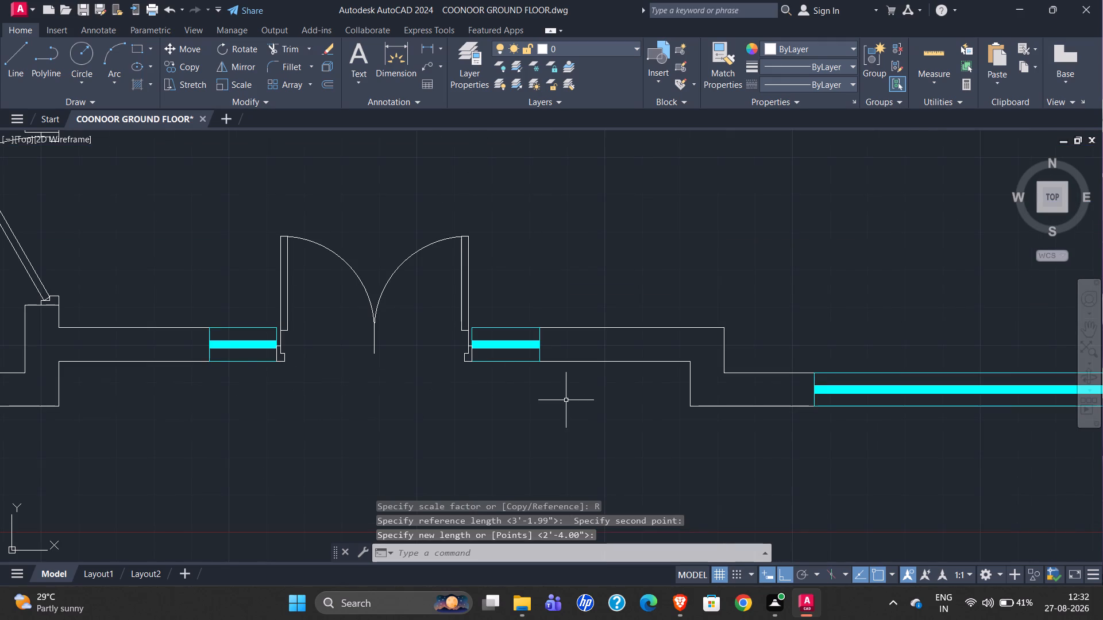
# Select the bed set in the reference plan's Bed Room-1: bed outline, headboard strip, both pillows with their crease lines, and both bedside tables.
pyautogui.scroll(-3, 566, 400)
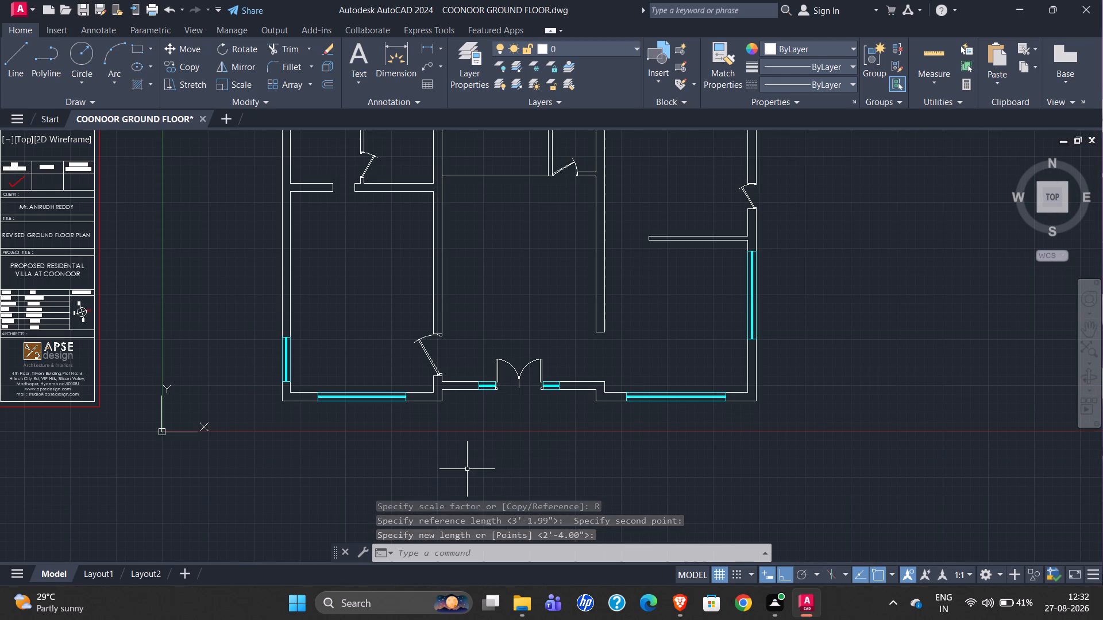
pyautogui.scroll(-1, 469, 469)
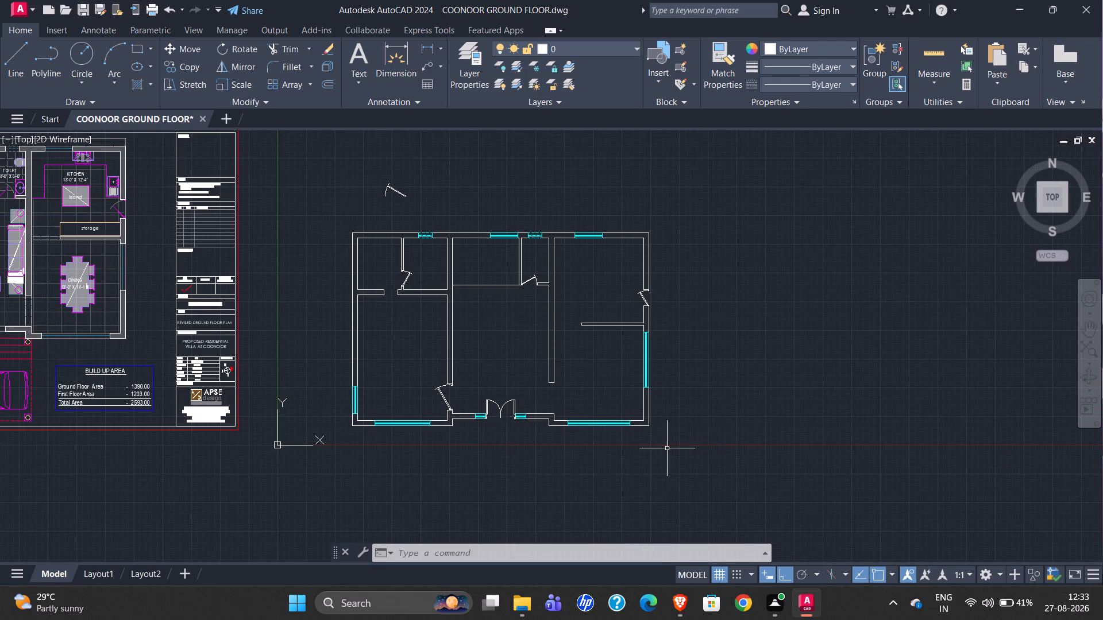
pyautogui.scroll(-1, 697, 429)
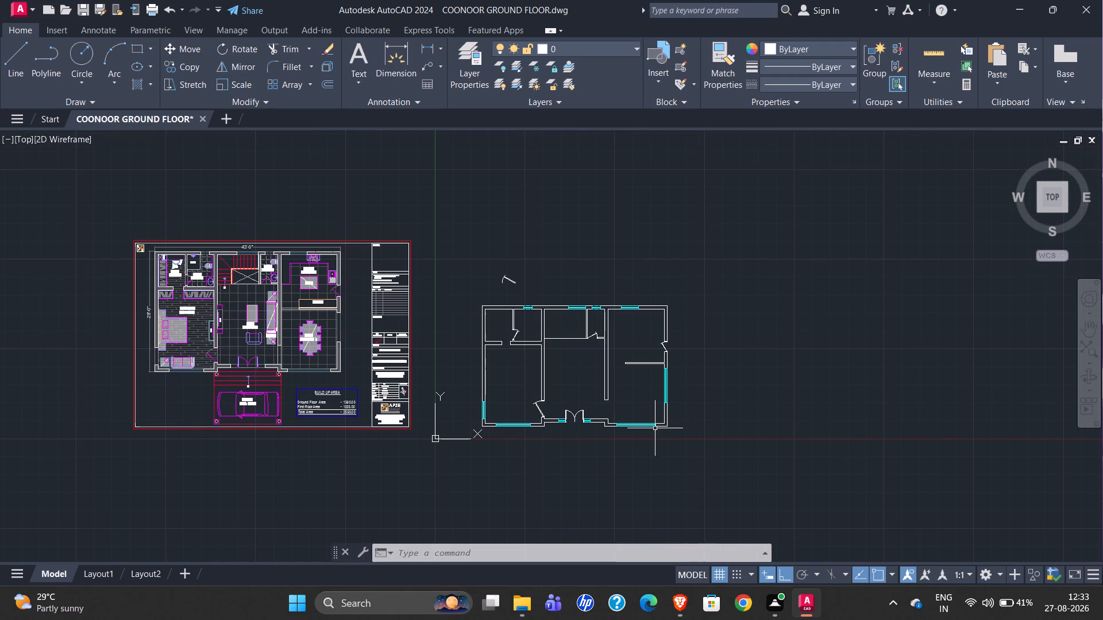
pyautogui.scroll(5, 152, 265)
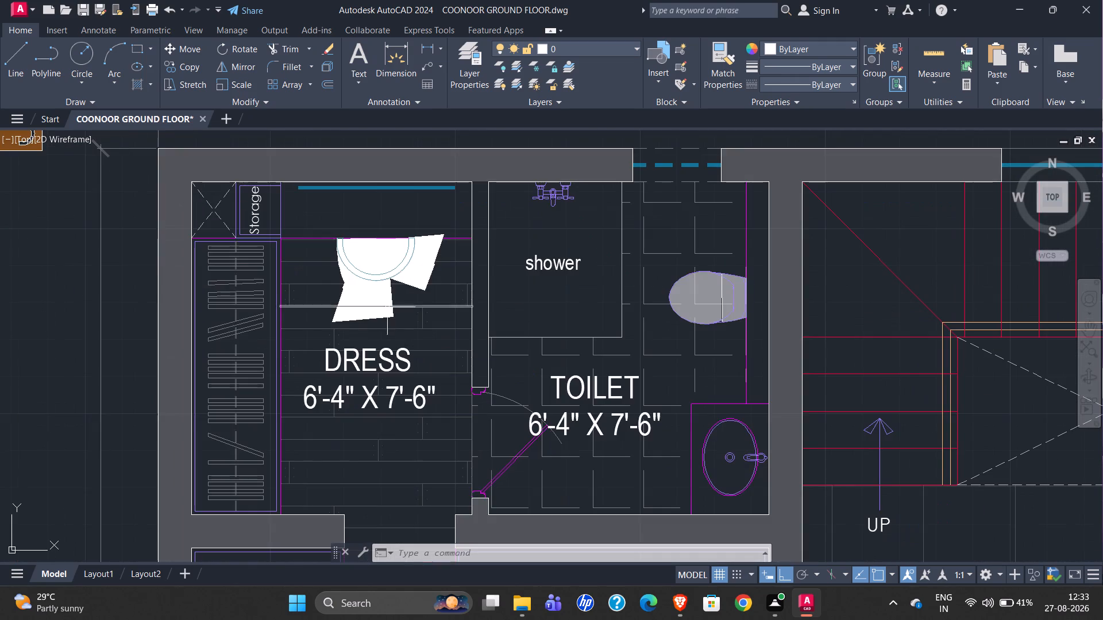
pyautogui.scroll(-3, 287, 229)
pyautogui.scroll(2, 307, 480)
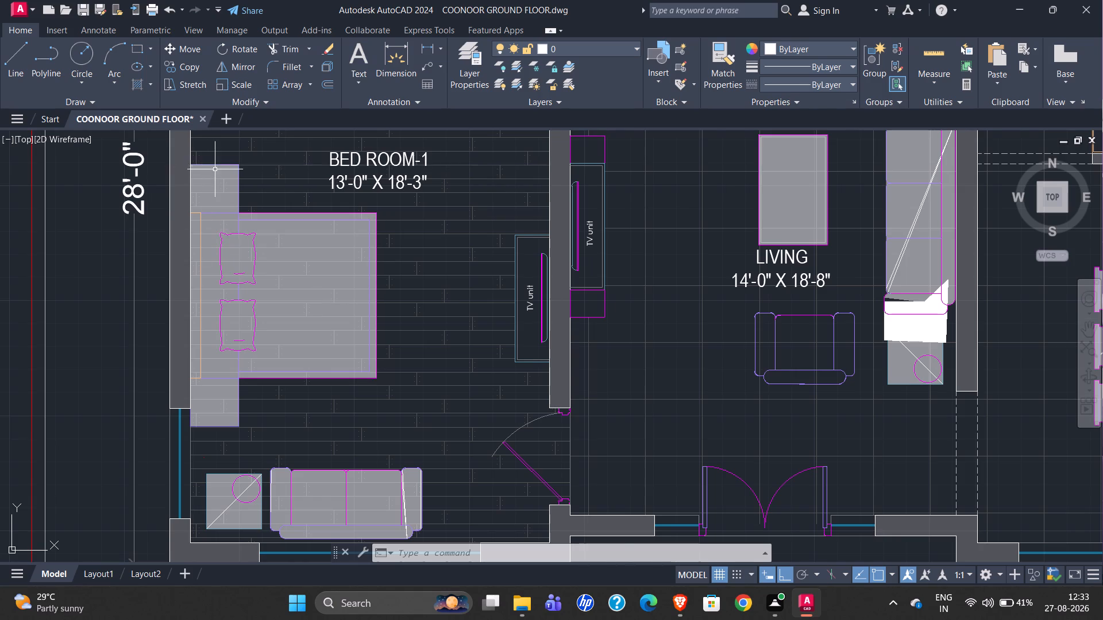
pyautogui.scroll(2, 215, 169)
pyautogui.scroll(-2, 197, 202)
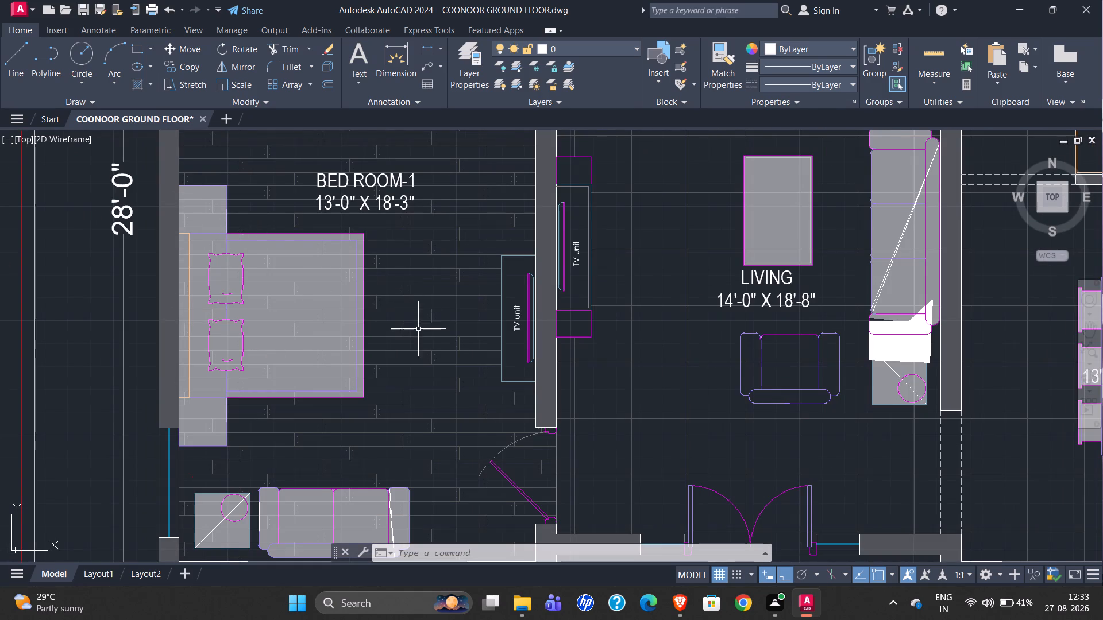
pyautogui.click(198, 185)
pyautogui.scroll(3, 205, 219)
pyautogui.scroll(-2, 219, 211)
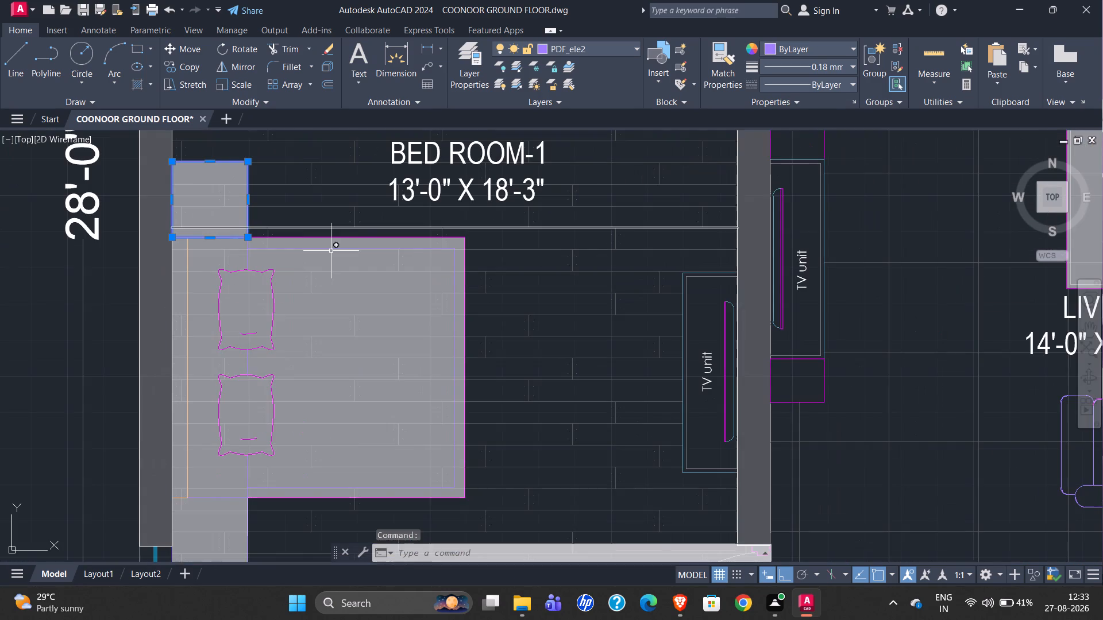
pyautogui.click(386, 237)
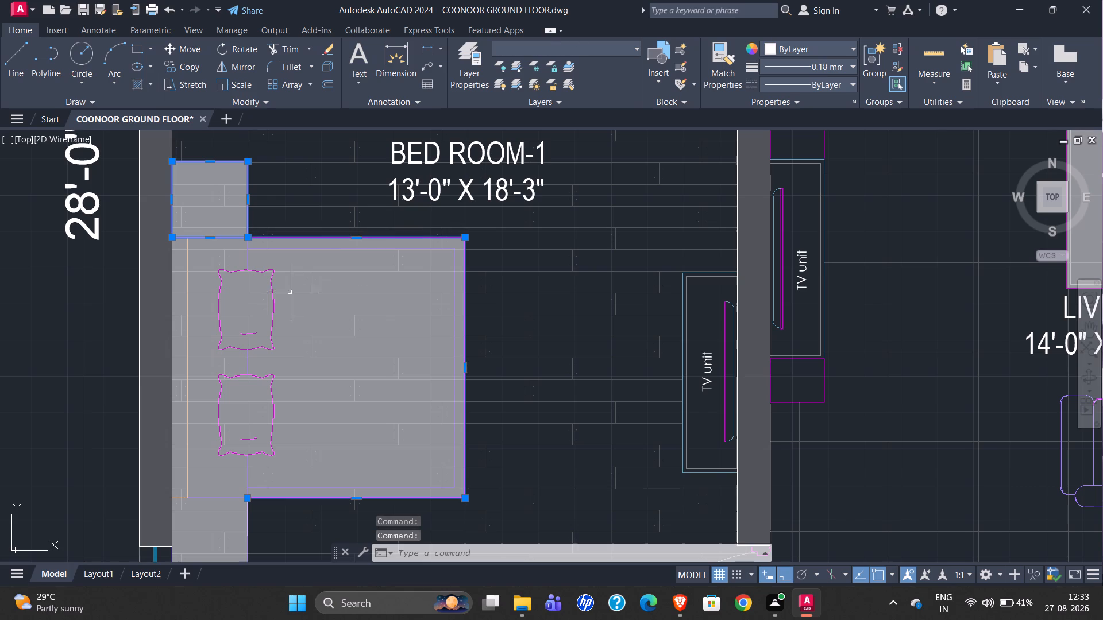
pyautogui.click(272, 303)
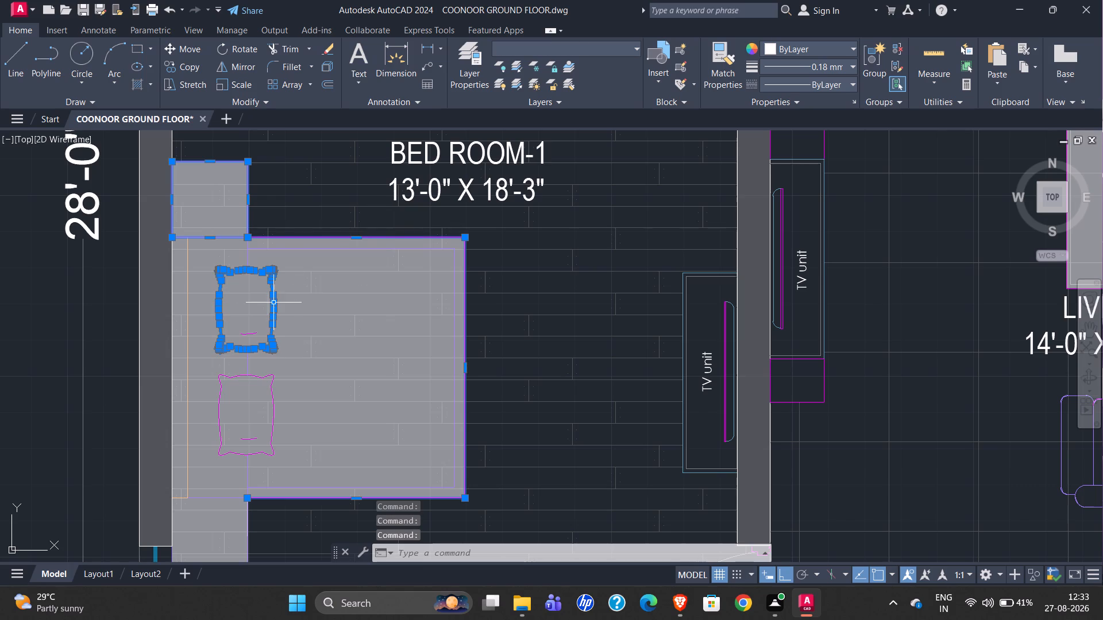
pyautogui.click(187, 300)
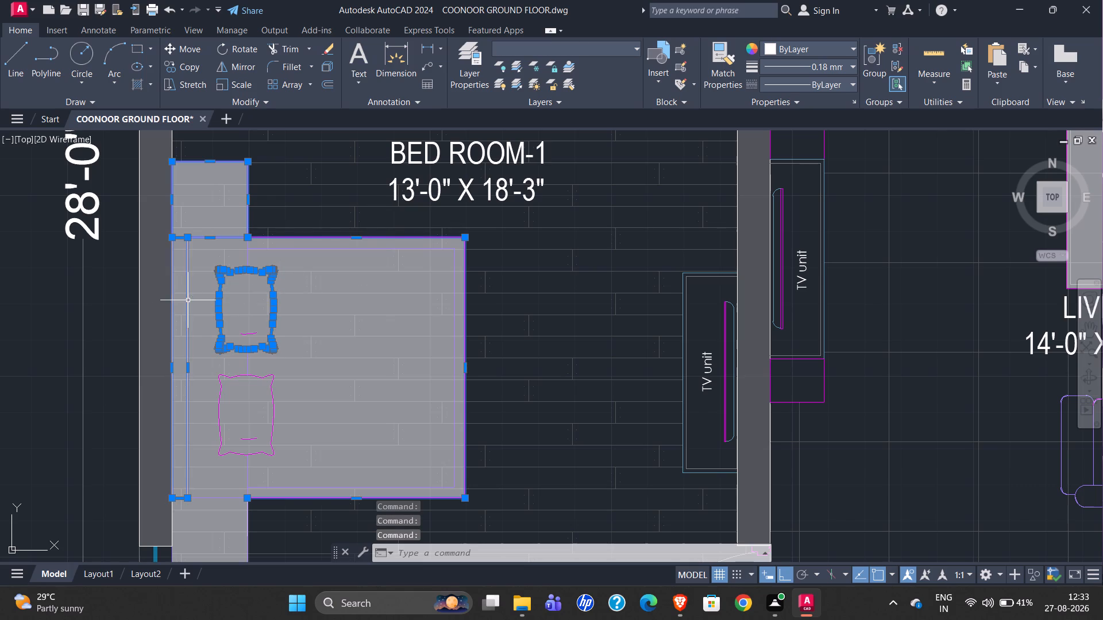
pyautogui.scroll(-1, 197, 216)
pyautogui.scroll(4, 199, 211)
pyautogui.scroll(-3, 199, 214)
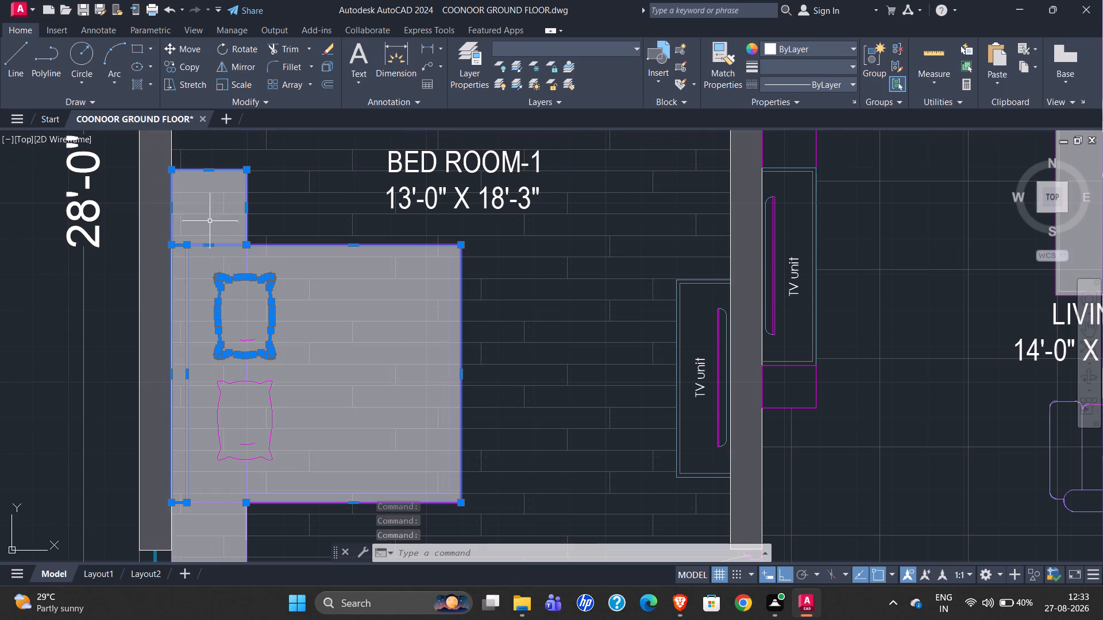
pyautogui.click(272, 421)
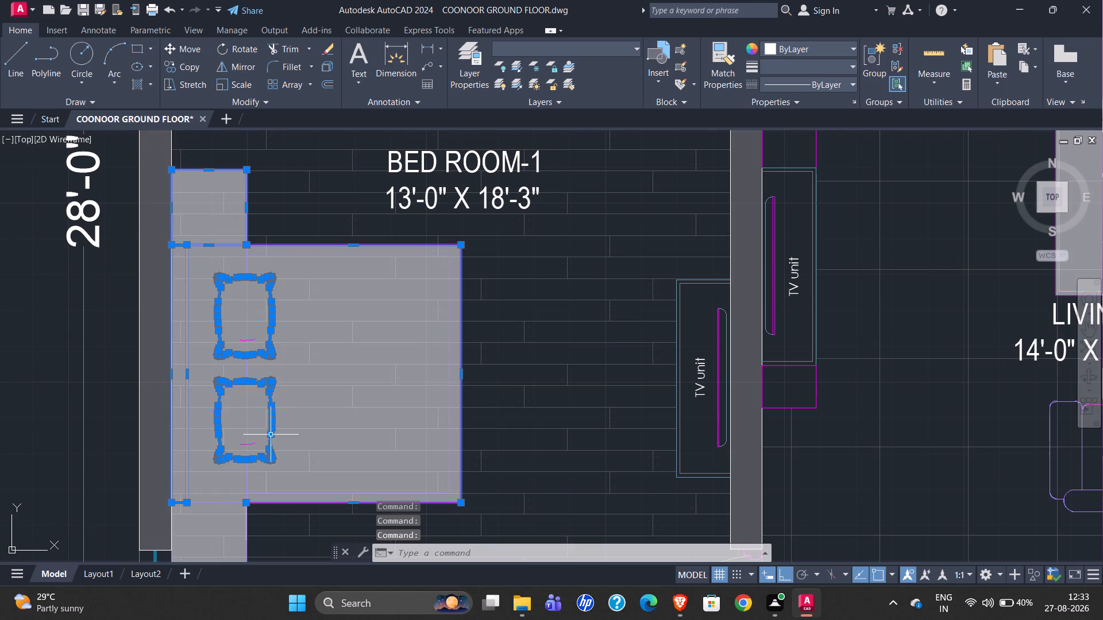
pyautogui.click(246, 445)
pyautogui.scroll(4, 249, 353)
pyautogui.click(234, 270)
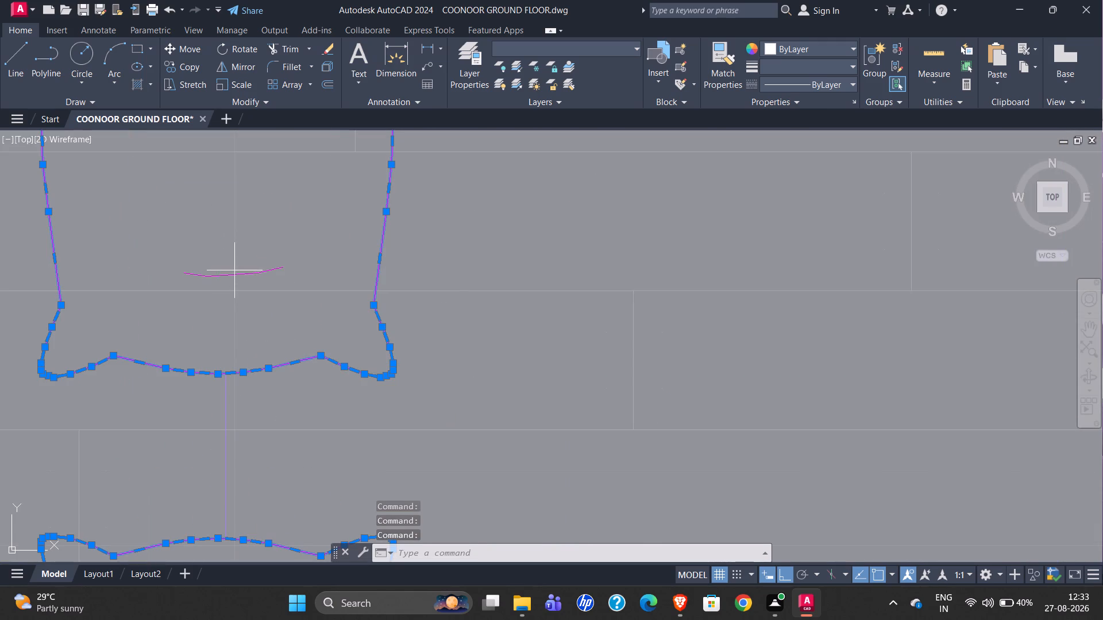
pyautogui.click(234, 276)
pyautogui.scroll(-4, 350, 246)
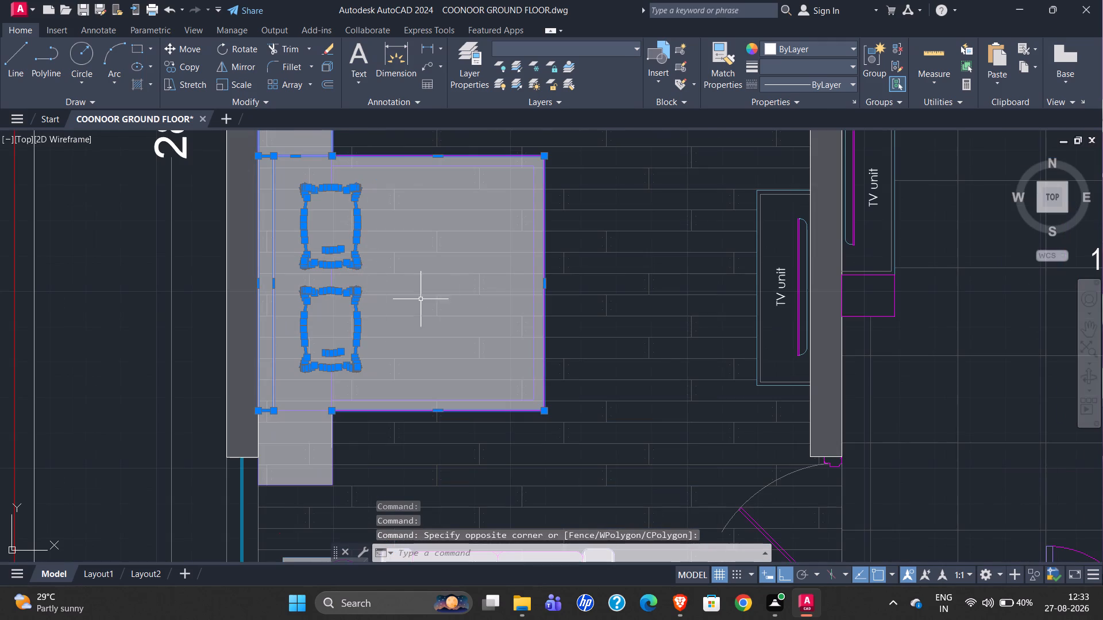
pyautogui.click(369, 513)
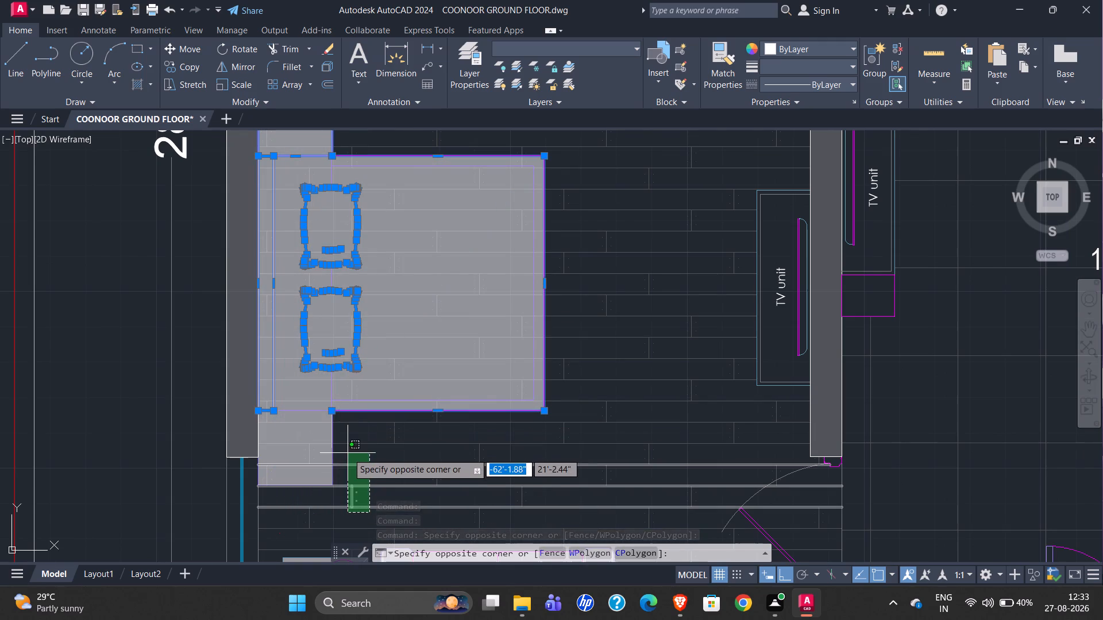
pyautogui.press('Escape')
pyautogui.scroll(3, 330, 437)
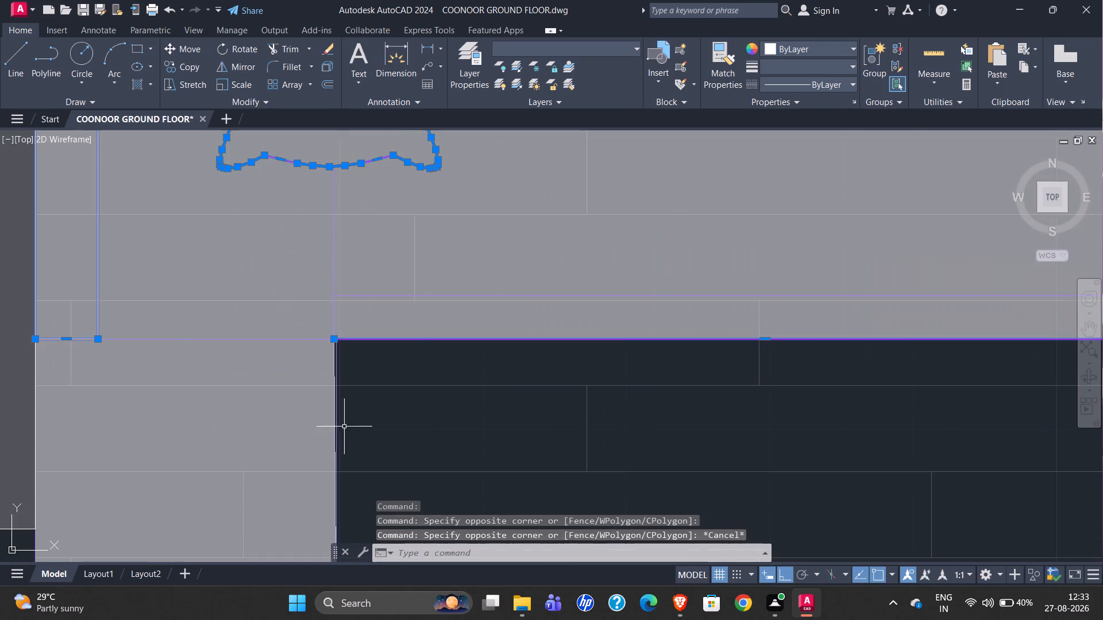
pyautogui.click(251, 337)
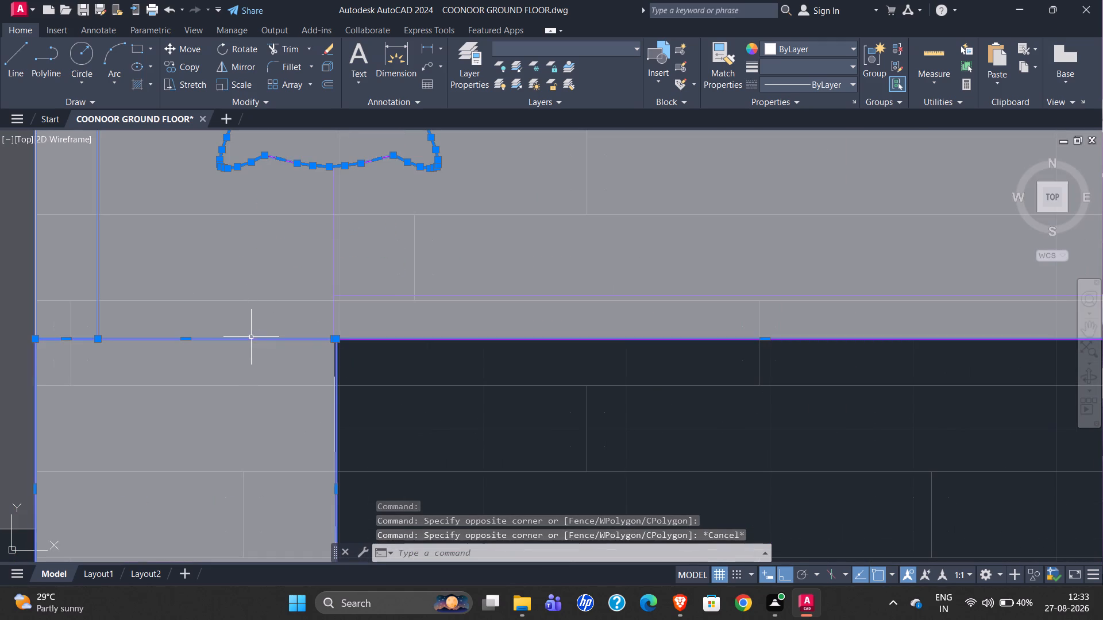
# Add the lines between and beyond the pillows and the inner blanket outline of the Bed Room-1 bed to the selection.
pyautogui.click(335, 298)
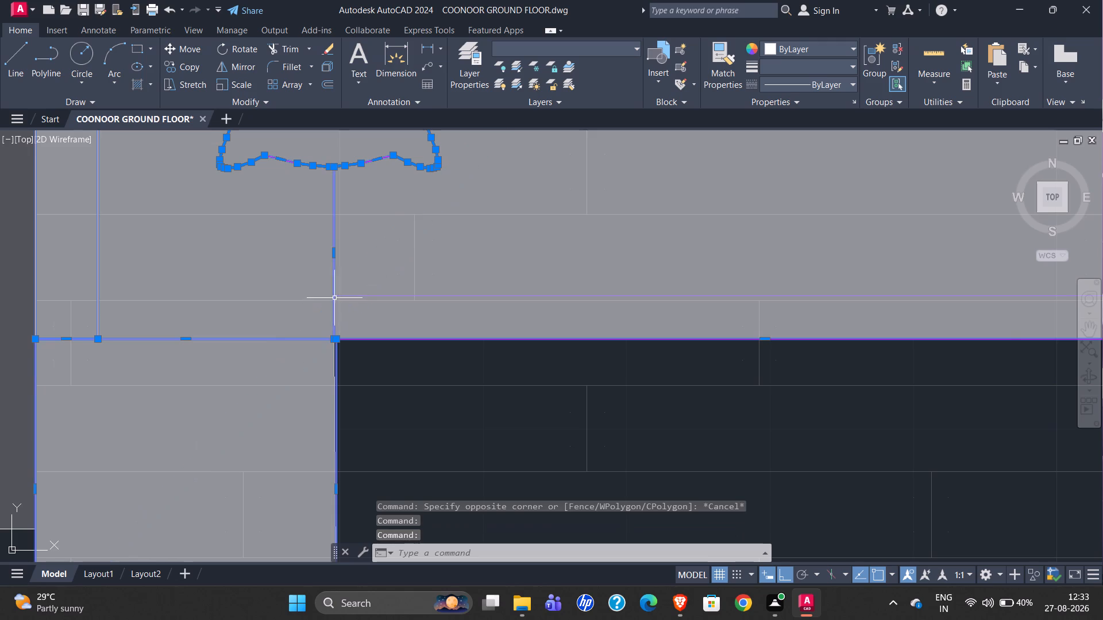
pyautogui.scroll(-3, 256, 366)
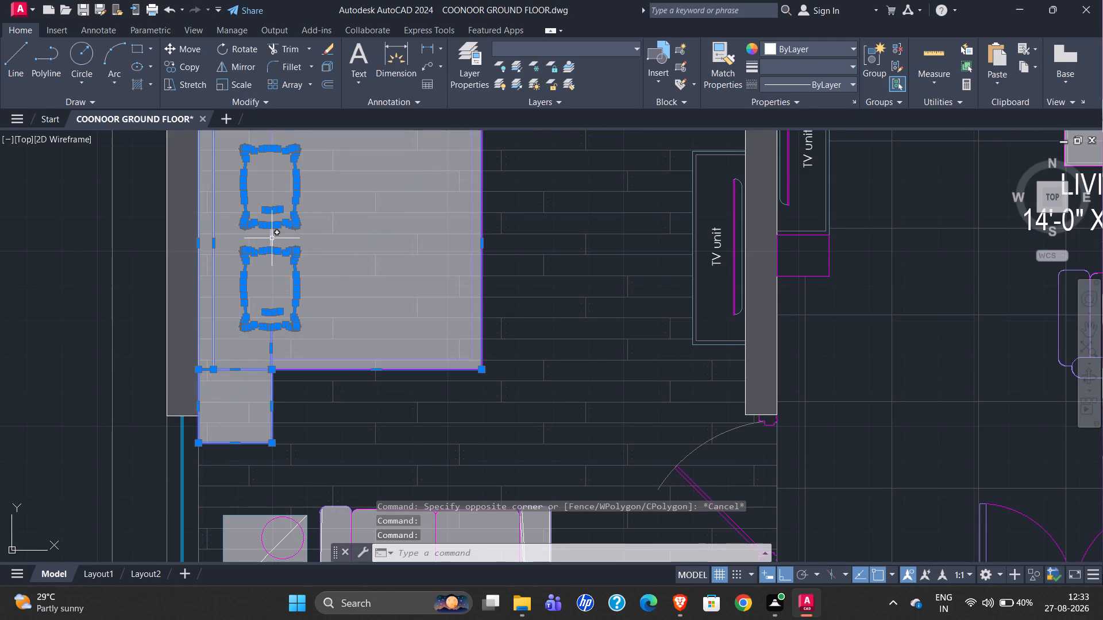
pyautogui.click(272, 239)
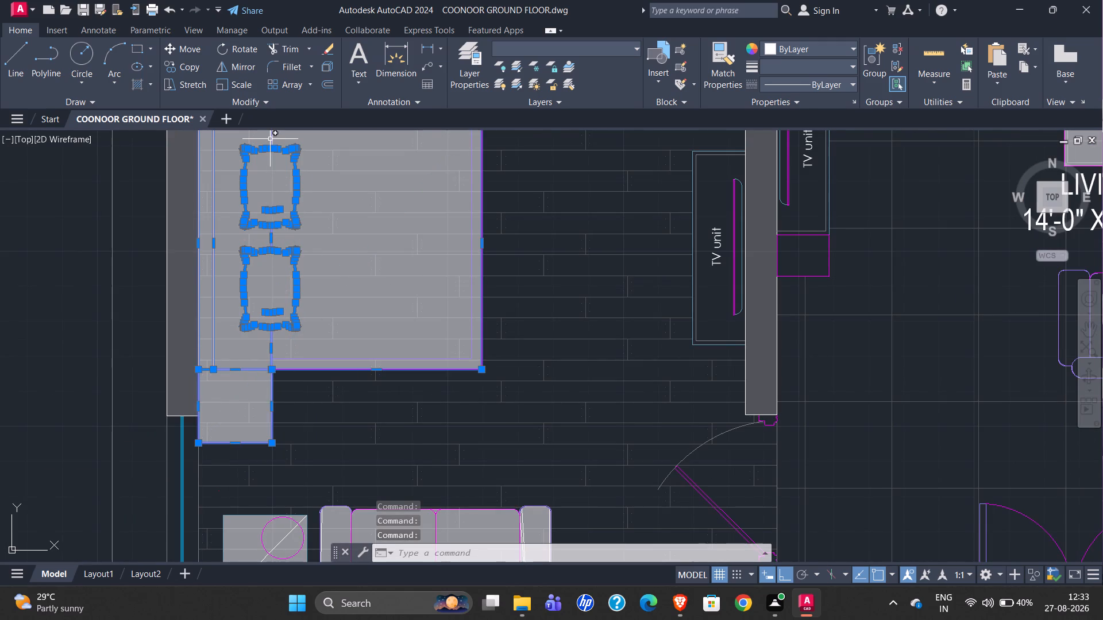
pyautogui.click(270, 139)
pyautogui.scroll(-1, 204, 393)
pyautogui.scroll(3, 248, 239)
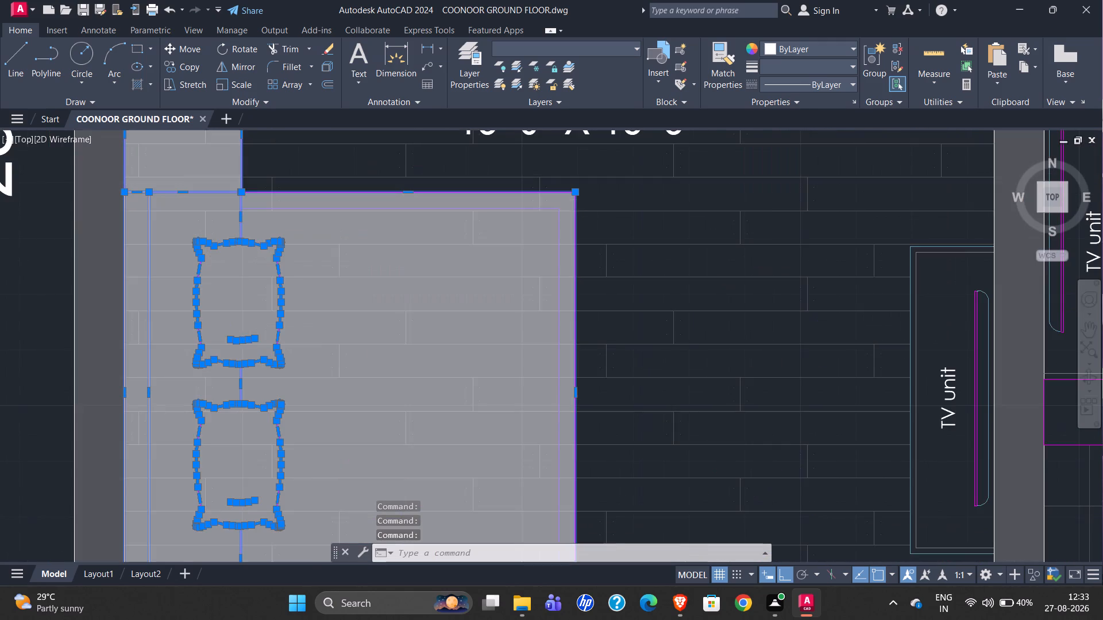
pyautogui.scroll(-1, 283, 223)
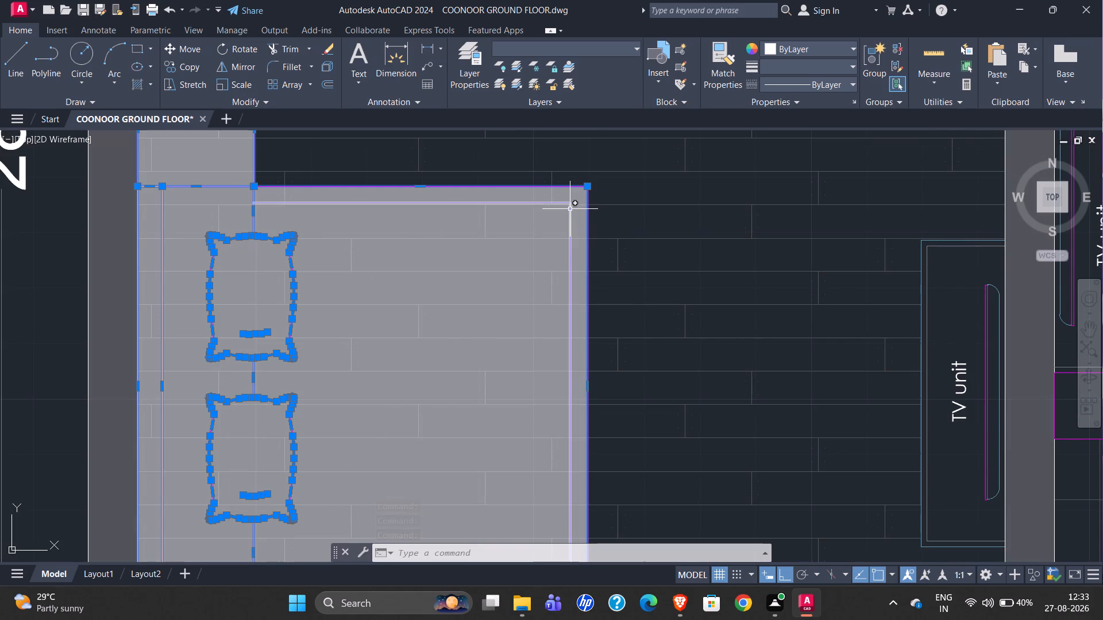
pyautogui.click(570, 209)
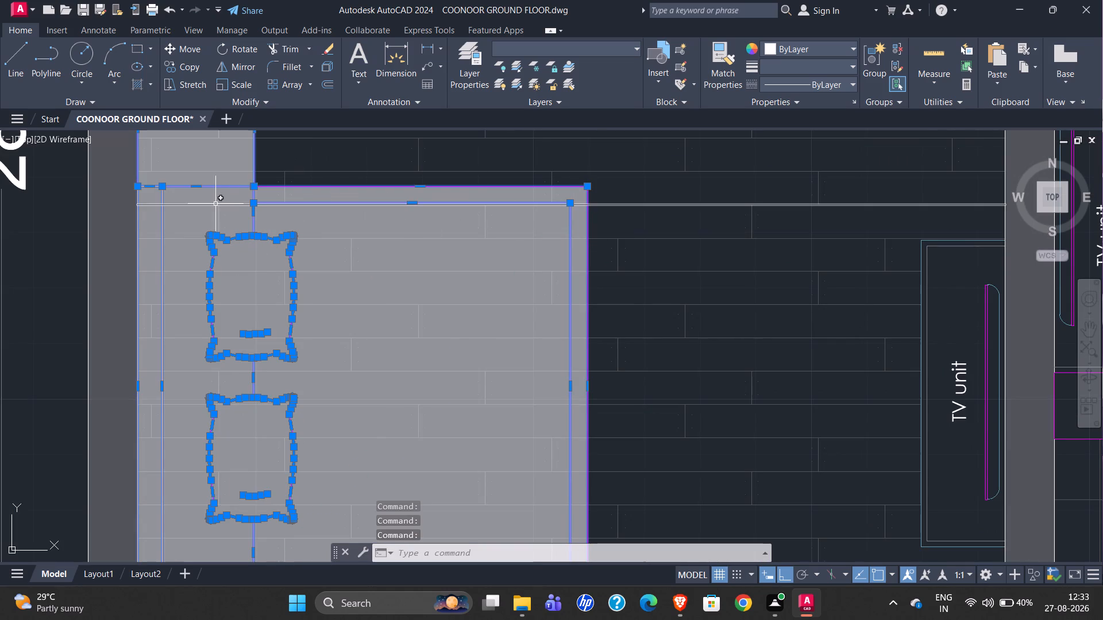
pyautogui.scroll(-1, 563, 204)
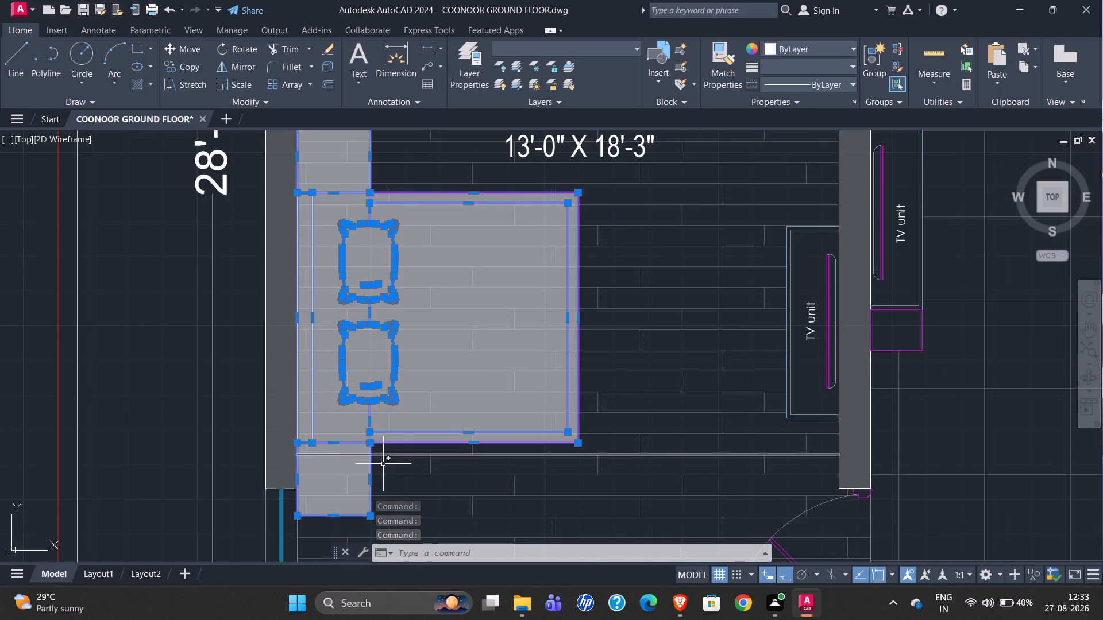
pyautogui.scroll(3, 353, 420)
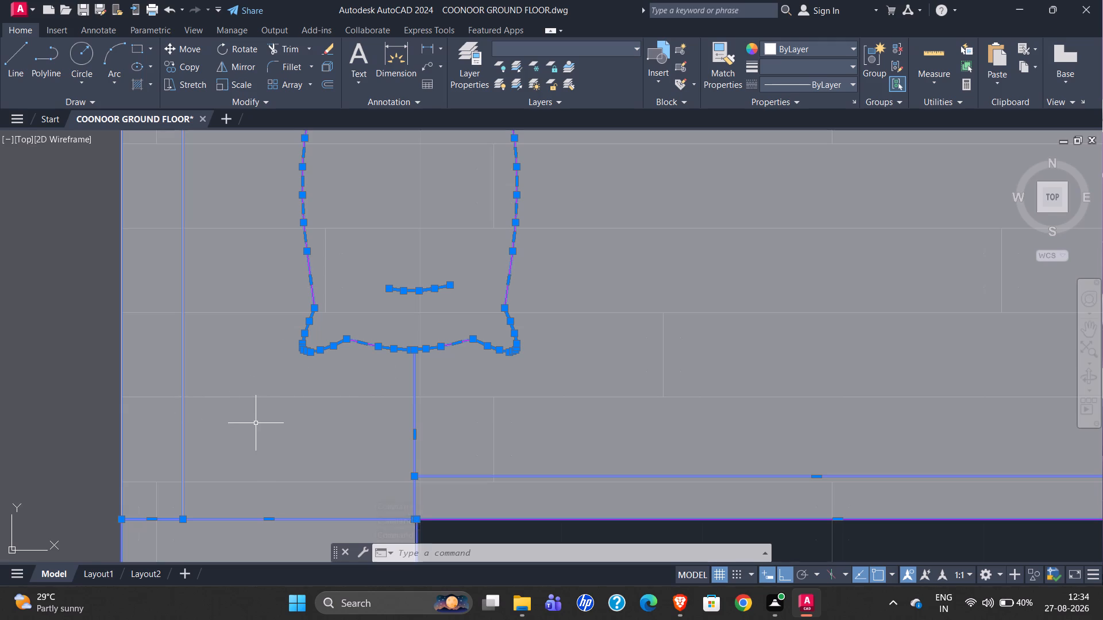
pyautogui.scroll(-4, 252, 436)
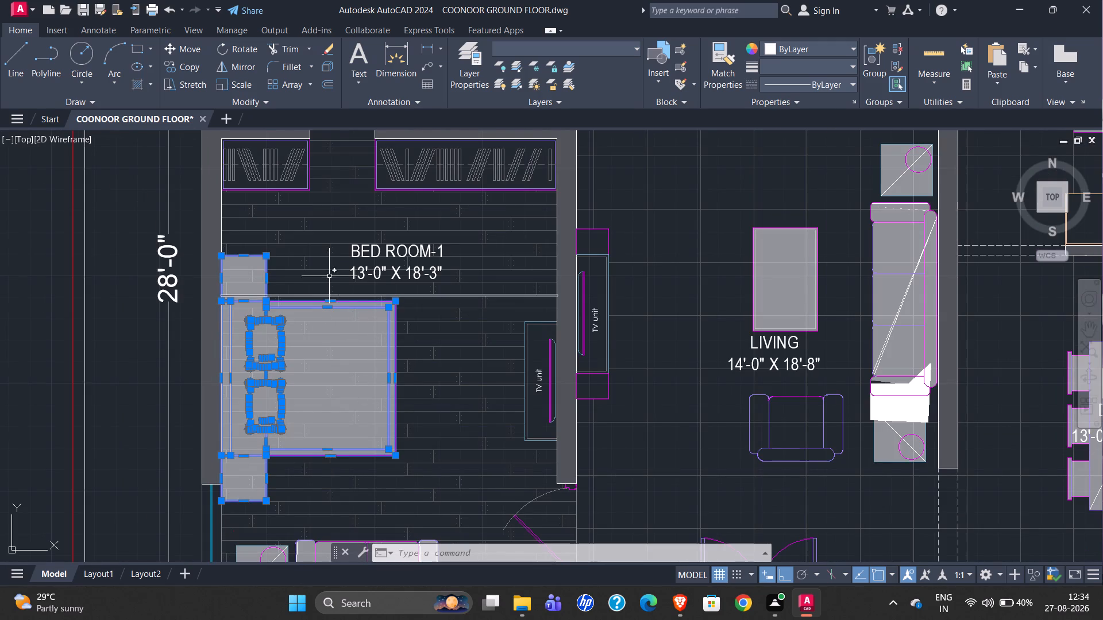
# Add Bed Room-1's TV unit to the selection: both cabinet outlines, the television's panel, back line and corner arcs, and the "TV unit" label.
pyautogui.scroll(2, 532, 469)
pyautogui.scroll(-1, 503, 460)
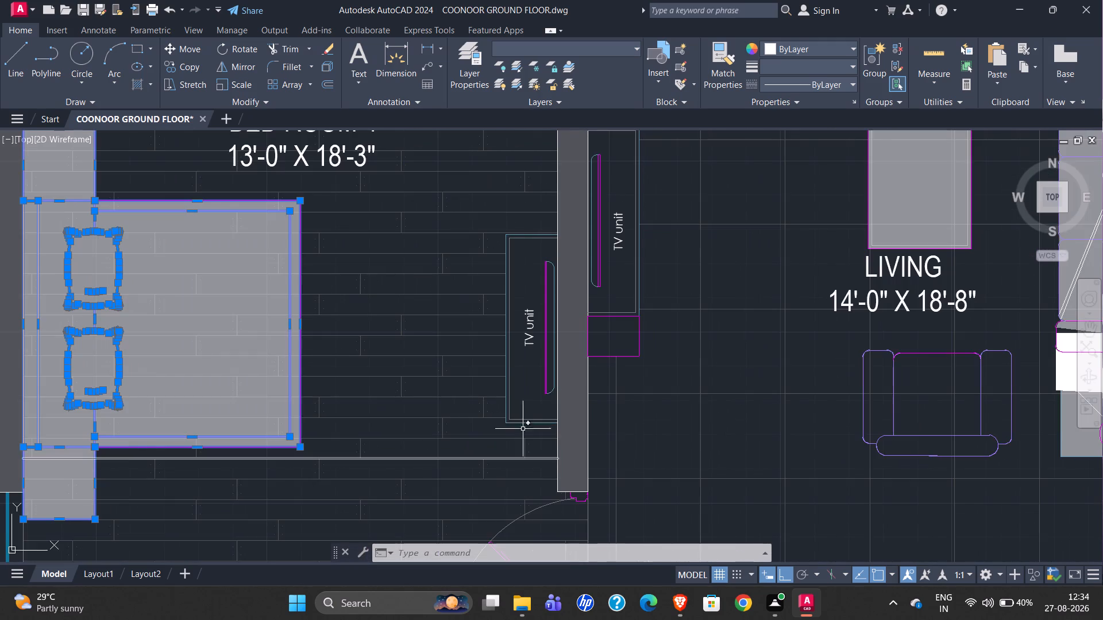
pyautogui.scroll(1, 513, 242)
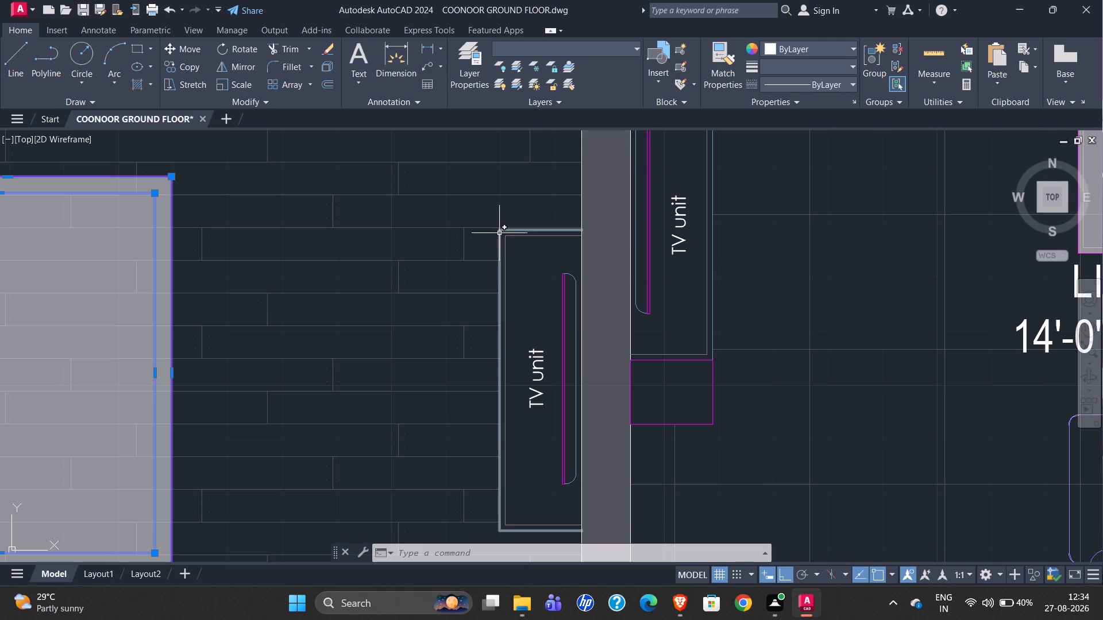
pyautogui.click(499, 233)
pyautogui.click(507, 235)
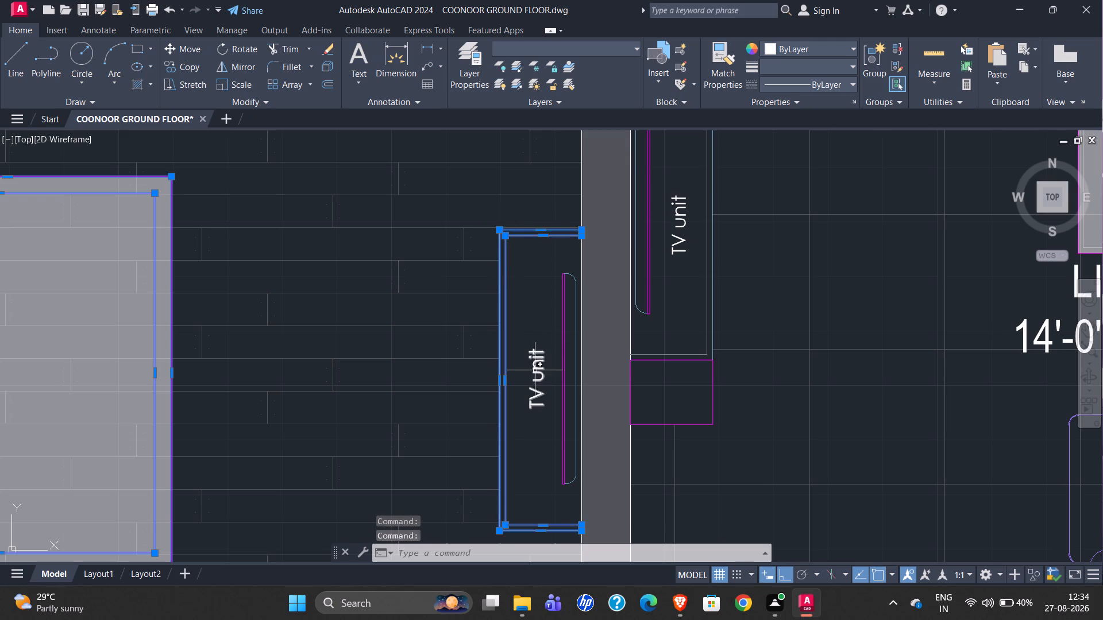
pyautogui.click(564, 339)
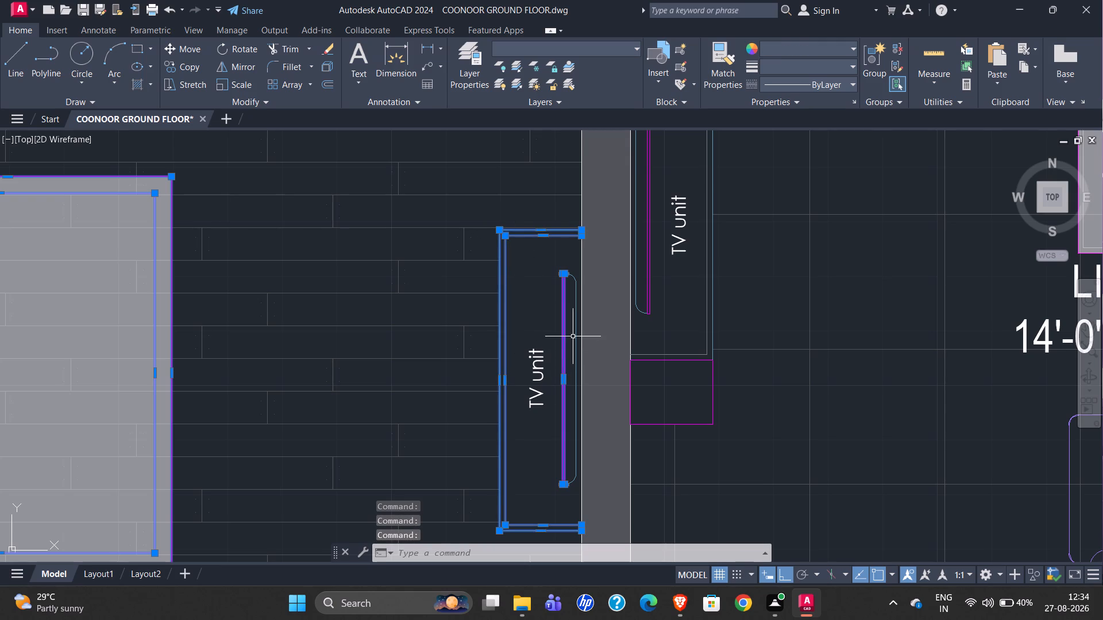
pyautogui.click(576, 333)
pyautogui.scroll(5, 574, 281)
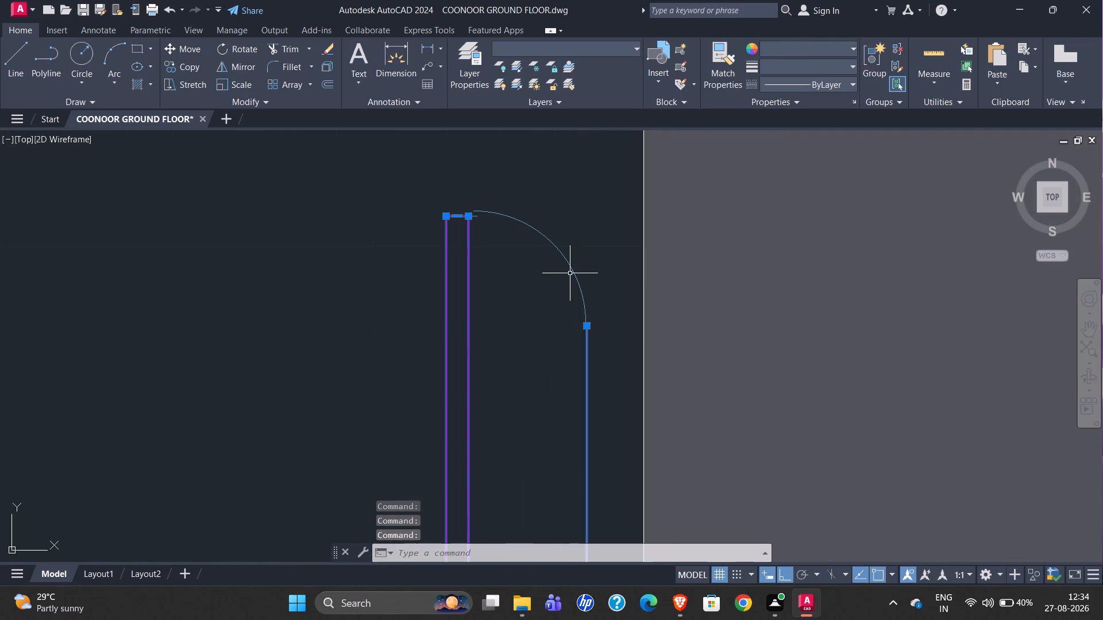
pyautogui.click(571, 270)
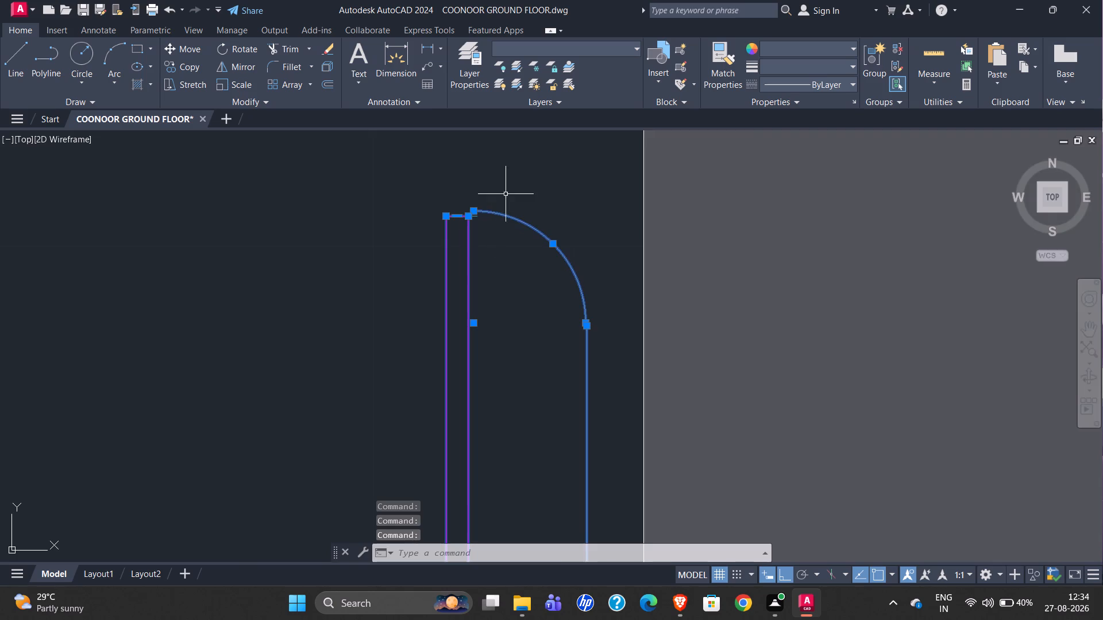
pyautogui.scroll(-3, 508, 189)
pyautogui.scroll(-2, 548, 282)
pyautogui.scroll(5, 536, 468)
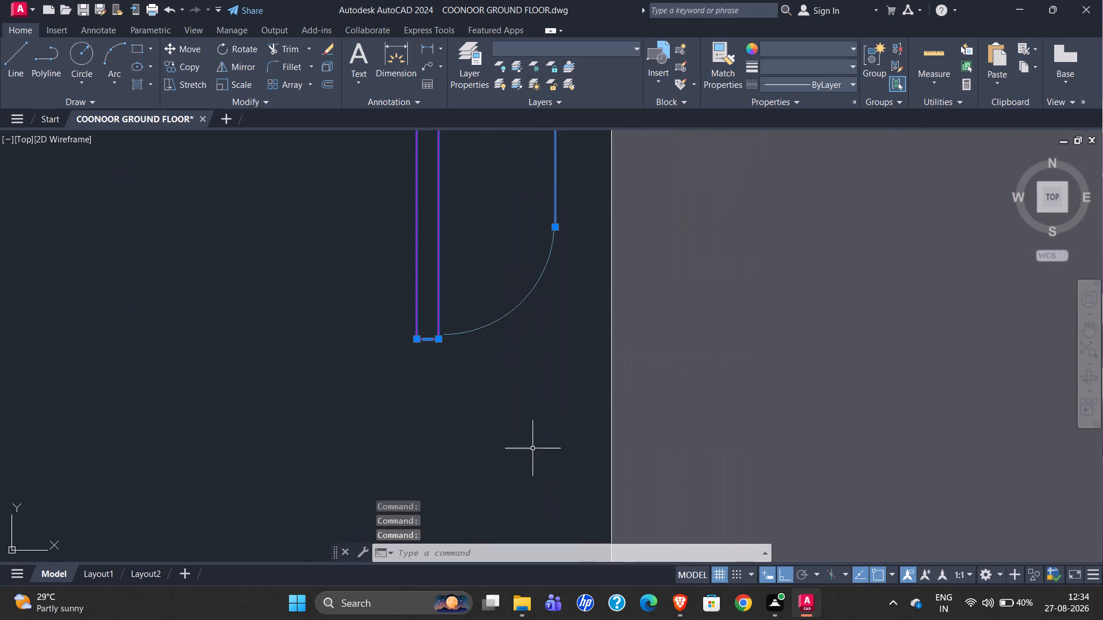
pyautogui.click(487, 326)
pyautogui.scroll(-3, 490, 373)
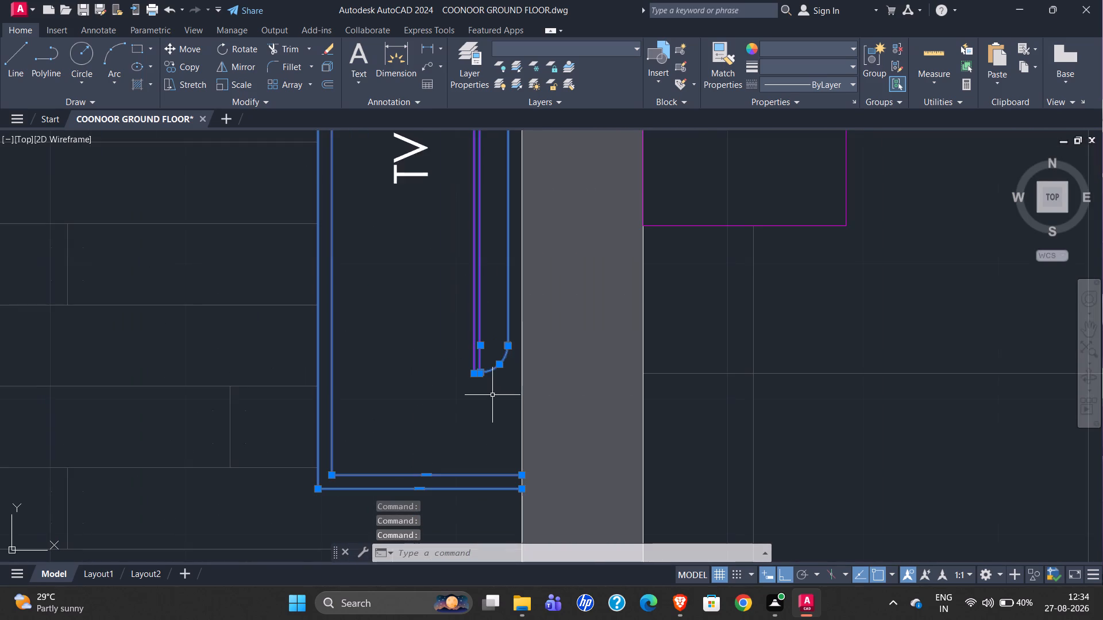
pyautogui.scroll(-2, 474, 358)
pyautogui.click(439, 224)
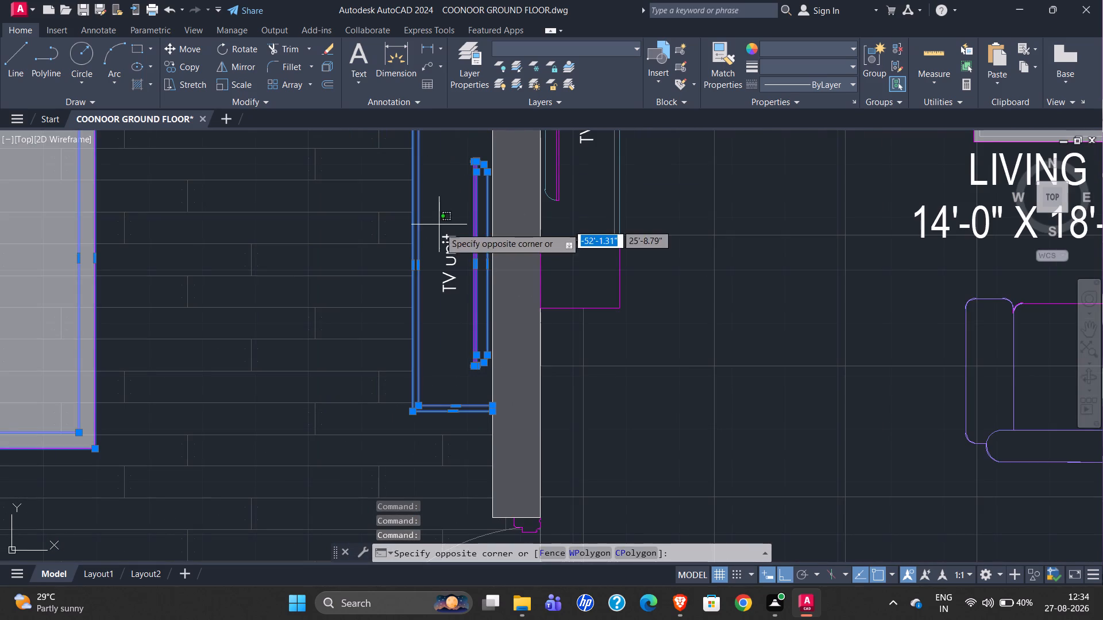
pyautogui.click(463, 307)
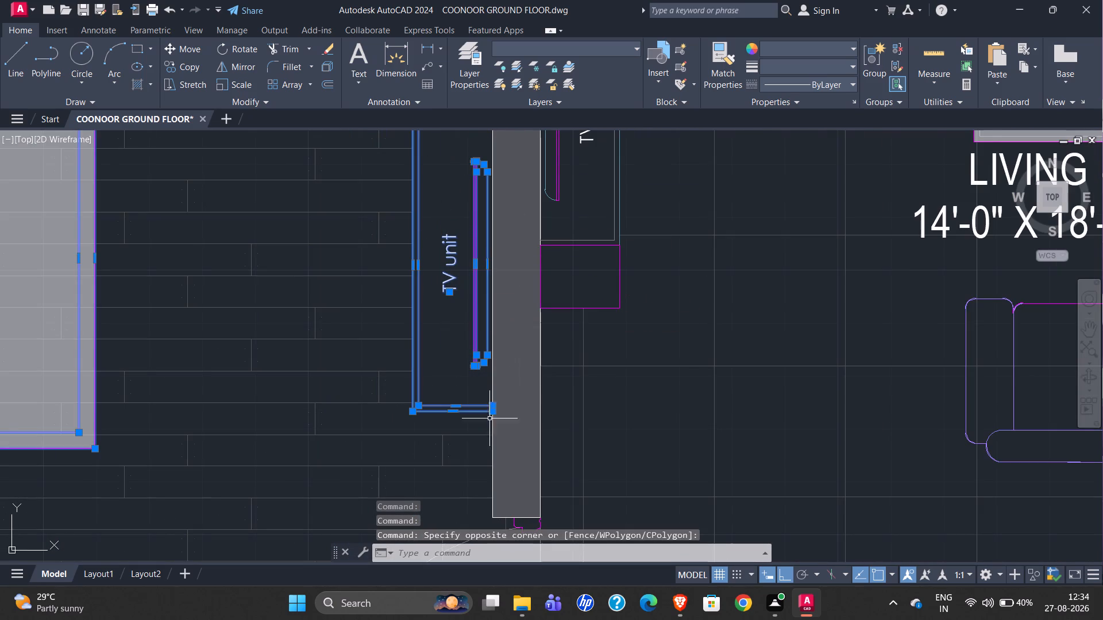
# Add the square side table beside Bed Room-1's sofa, with its lamp circle, to the selection.
pyautogui.scroll(-3, 508, 262)
pyautogui.scroll(1, 380, 404)
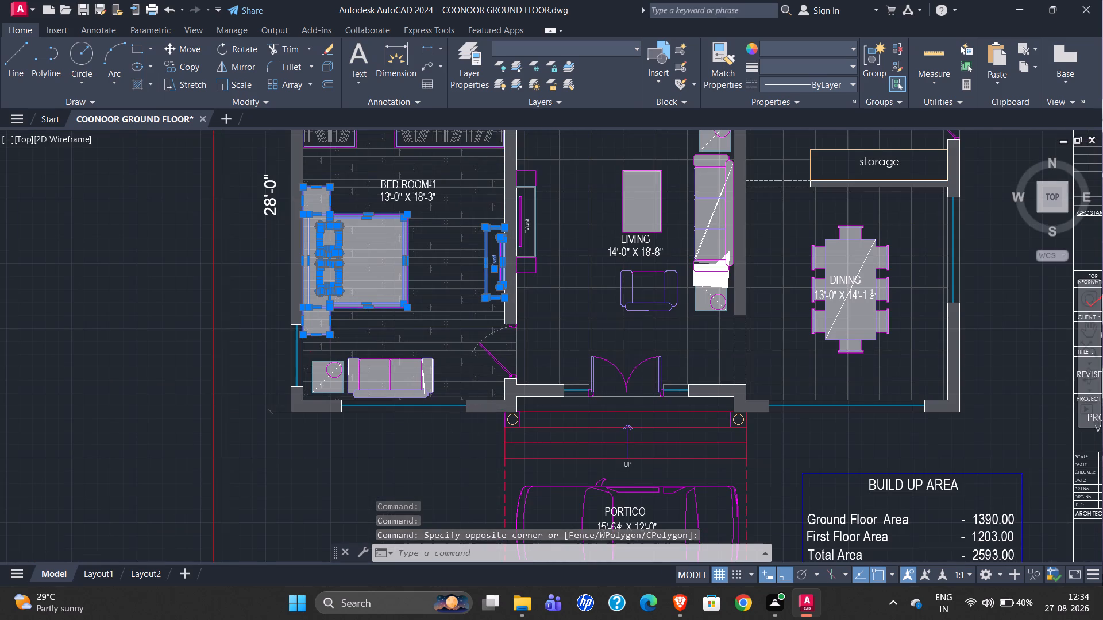
pyautogui.scroll(2, 371, 405)
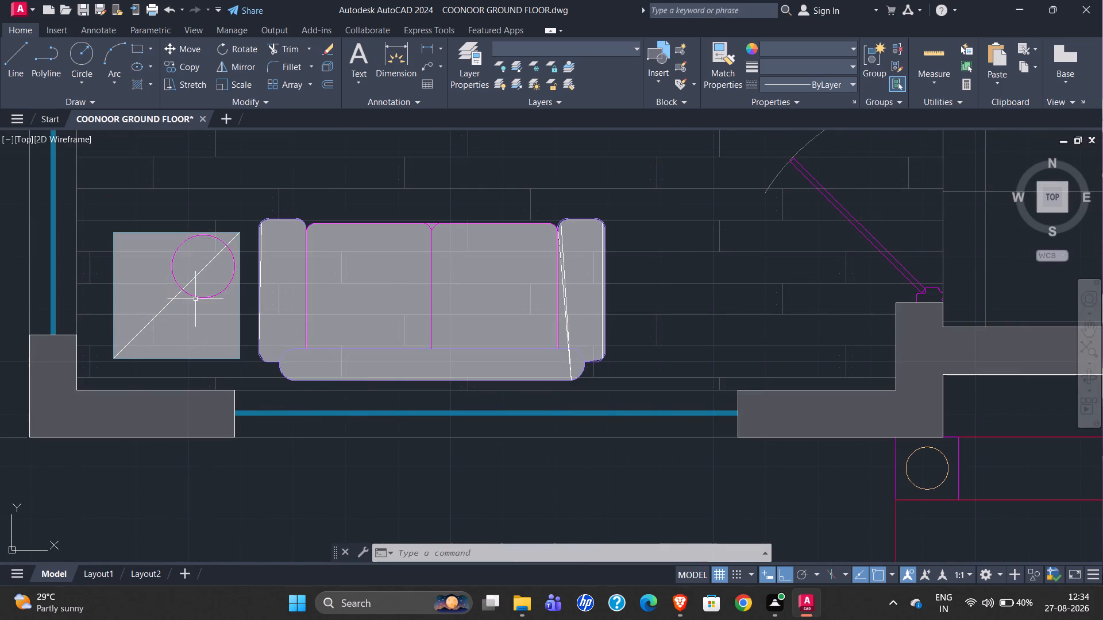
pyautogui.click(197, 297)
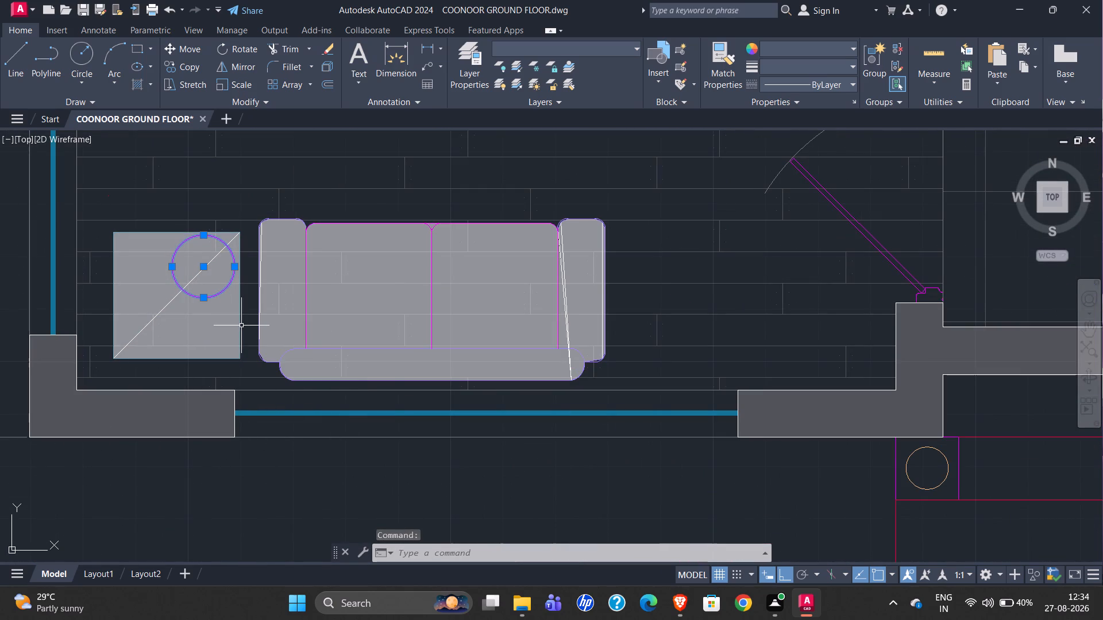
pyautogui.click(240, 325)
pyautogui.scroll(3, 133, 315)
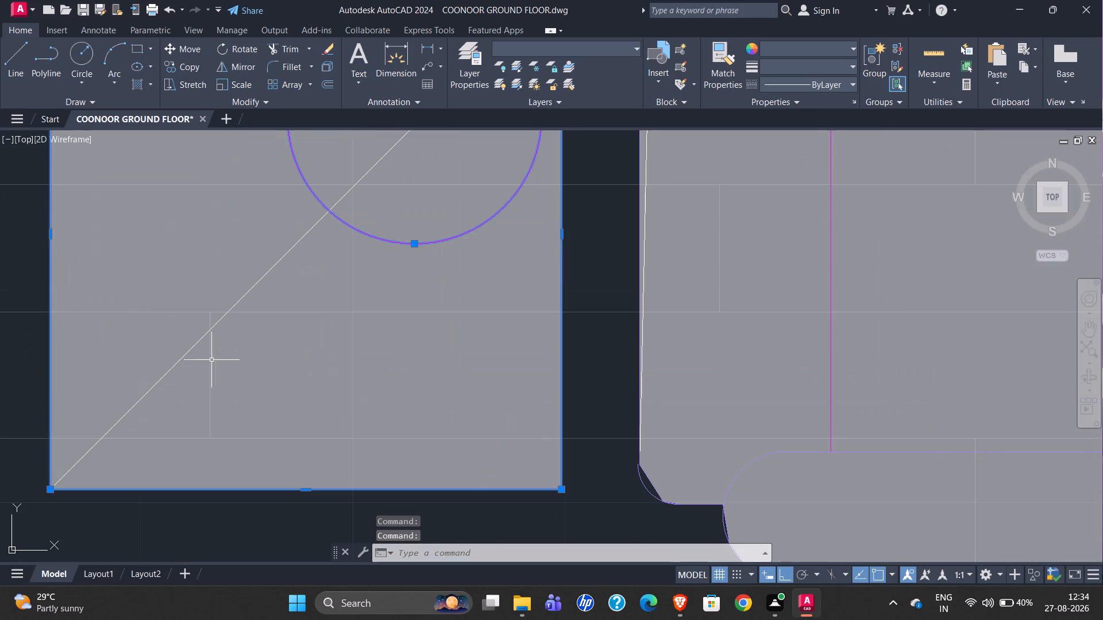
pyautogui.scroll(-1, 213, 436)
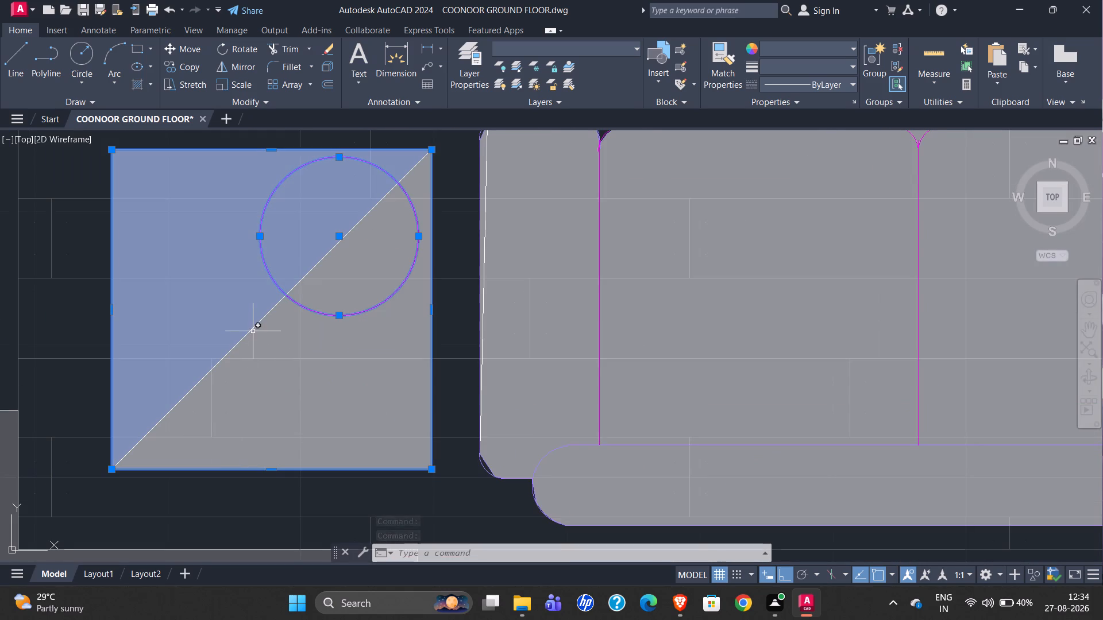
pyautogui.scroll(-1, 209, 381)
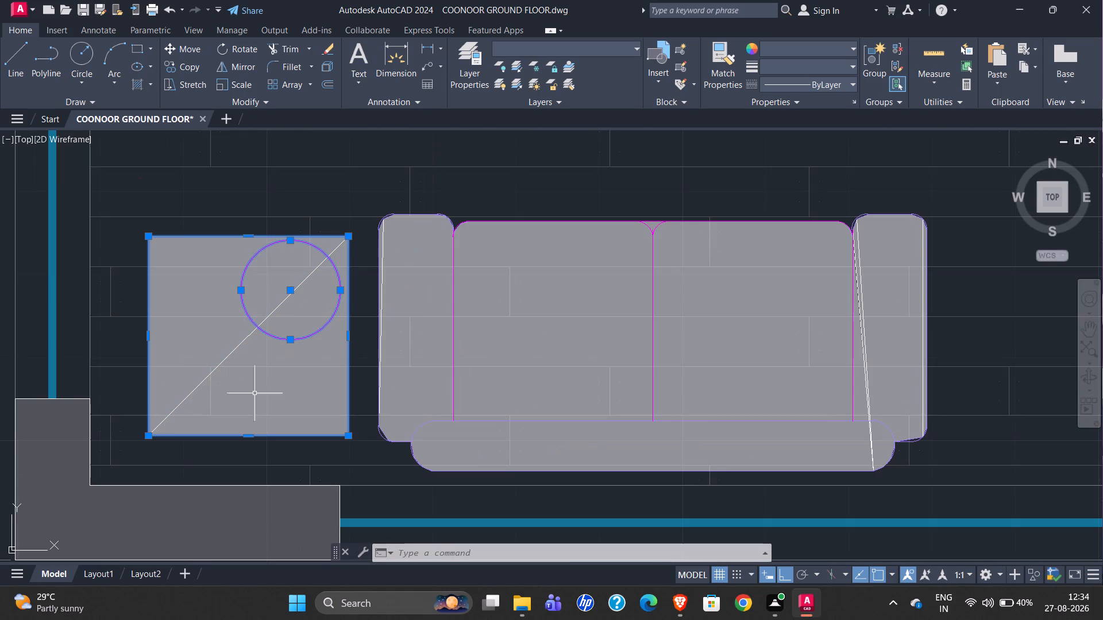
# Add the Bed Room-1 sofa's backrest outline, including both rounded ends, and the two outer seat side lines to the selection.
pyautogui.click(453, 345)
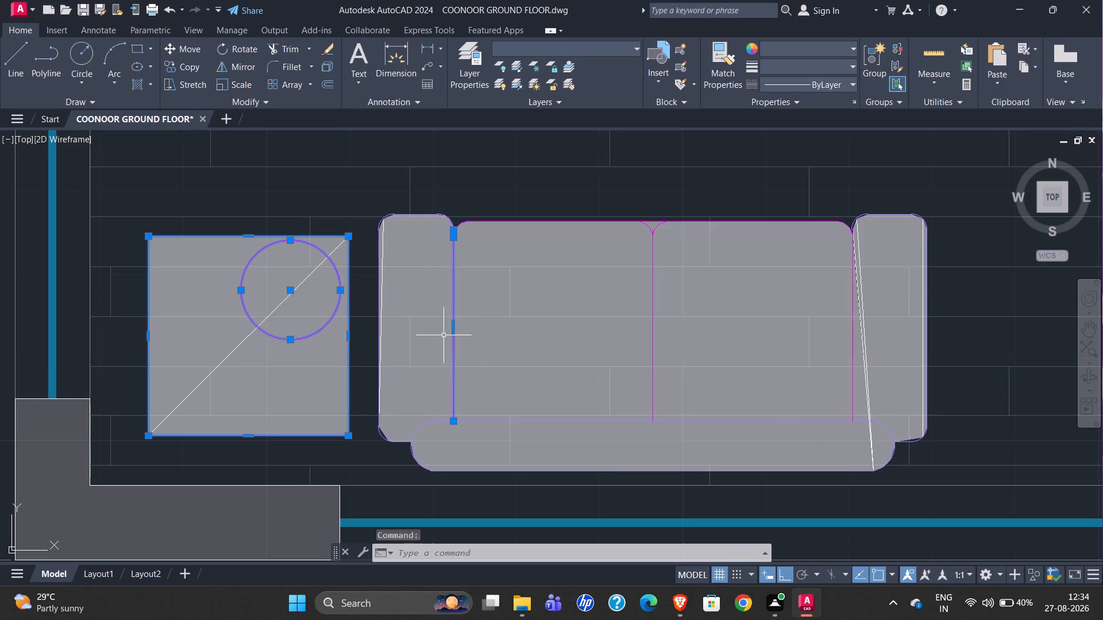
pyautogui.click(418, 428)
pyautogui.click(890, 431)
pyautogui.click(838, 420)
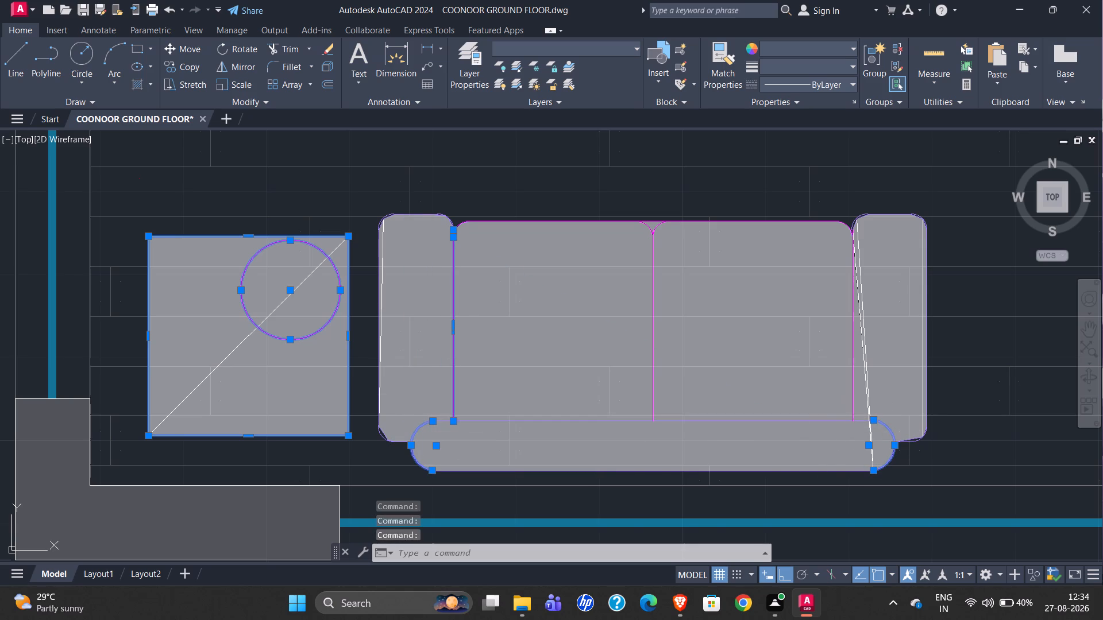
pyautogui.click(768, 470)
pyautogui.scroll(2, 815, 486)
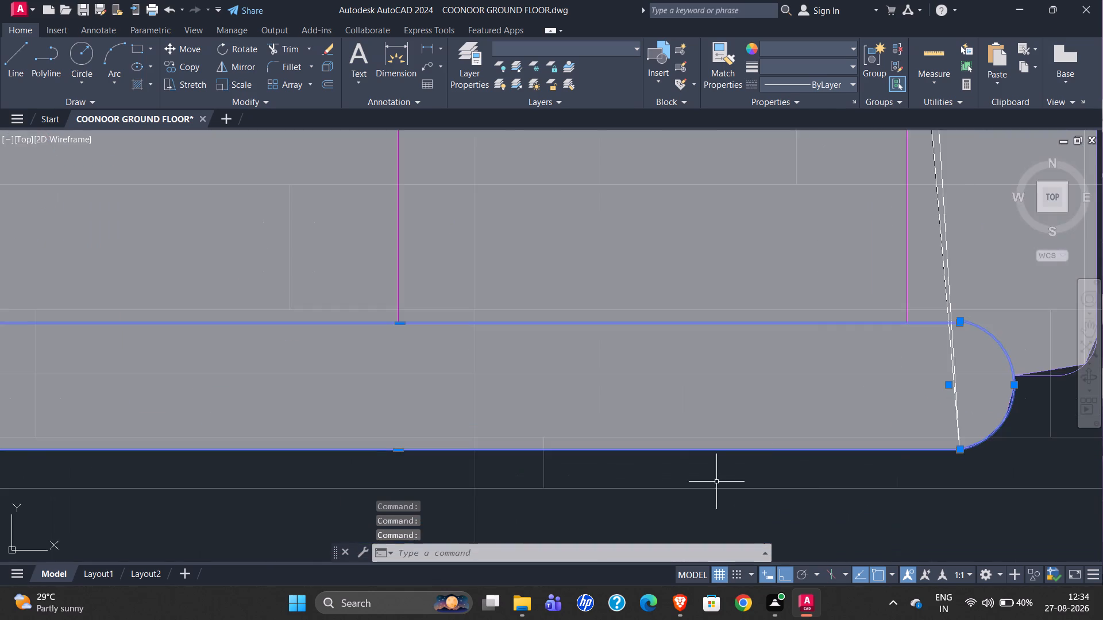
pyautogui.scroll(-2, 695, 489)
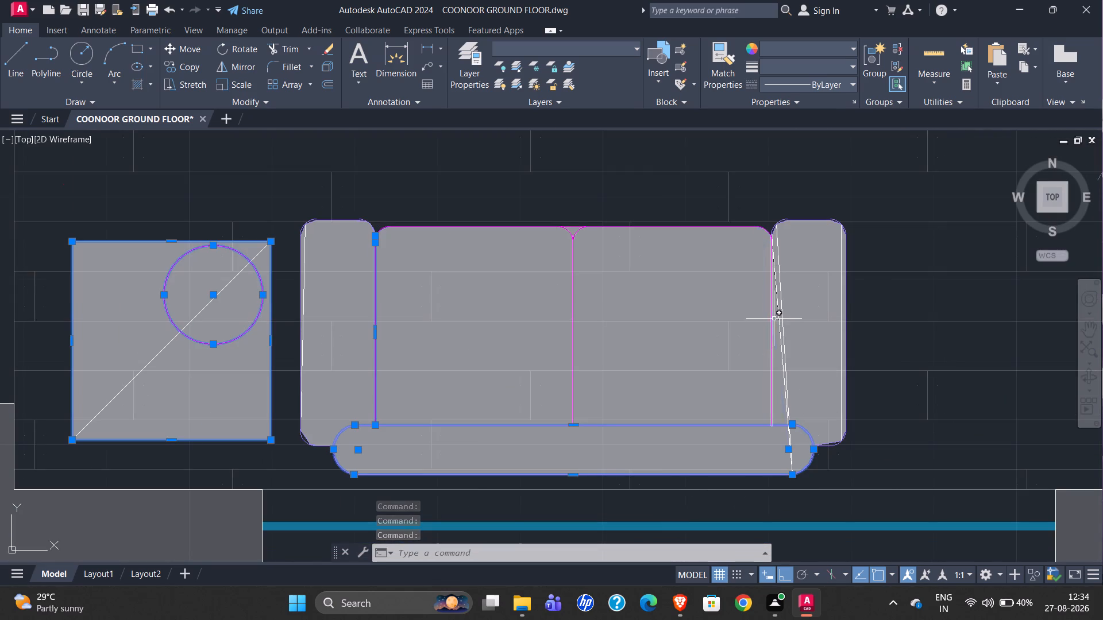
pyautogui.click(774, 319)
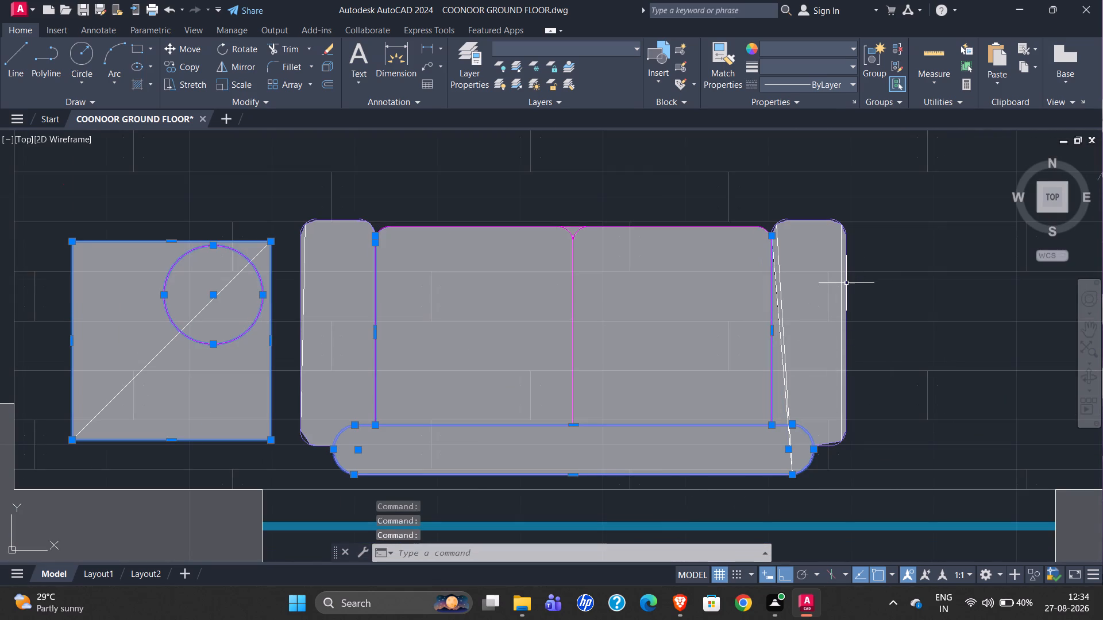
# Add the sofa armrest farther from the side table to the selection, including its outer side, front and back edges, and rounded corners.
pyautogui.scroll(2, 846, 284)
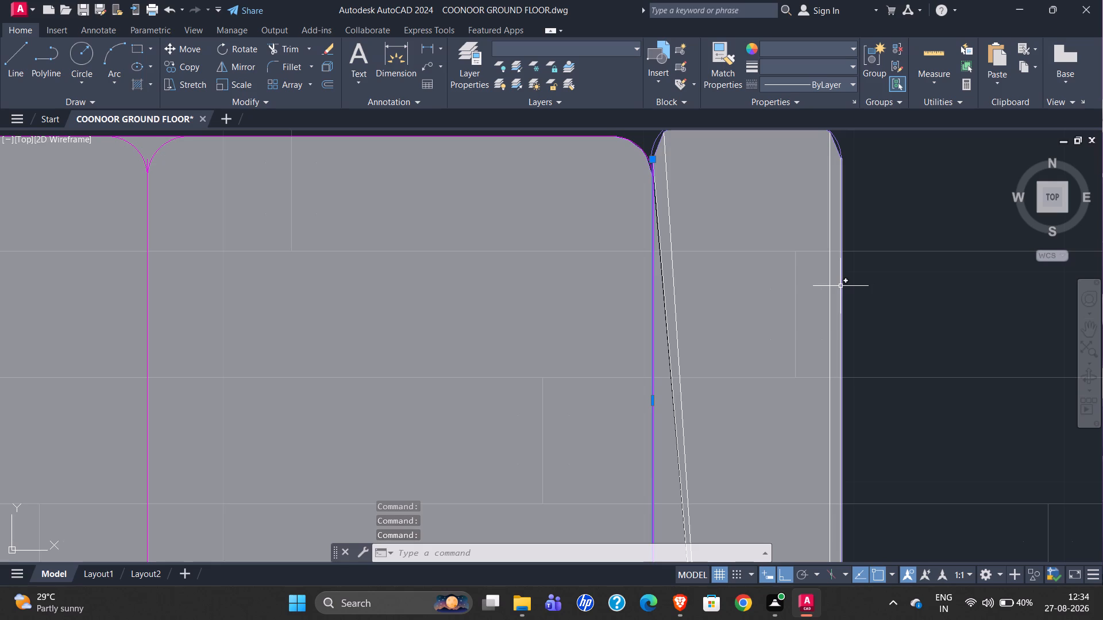
pyautogui.click(841, 285)
pyautogui.scroll(-1, 800, 286)
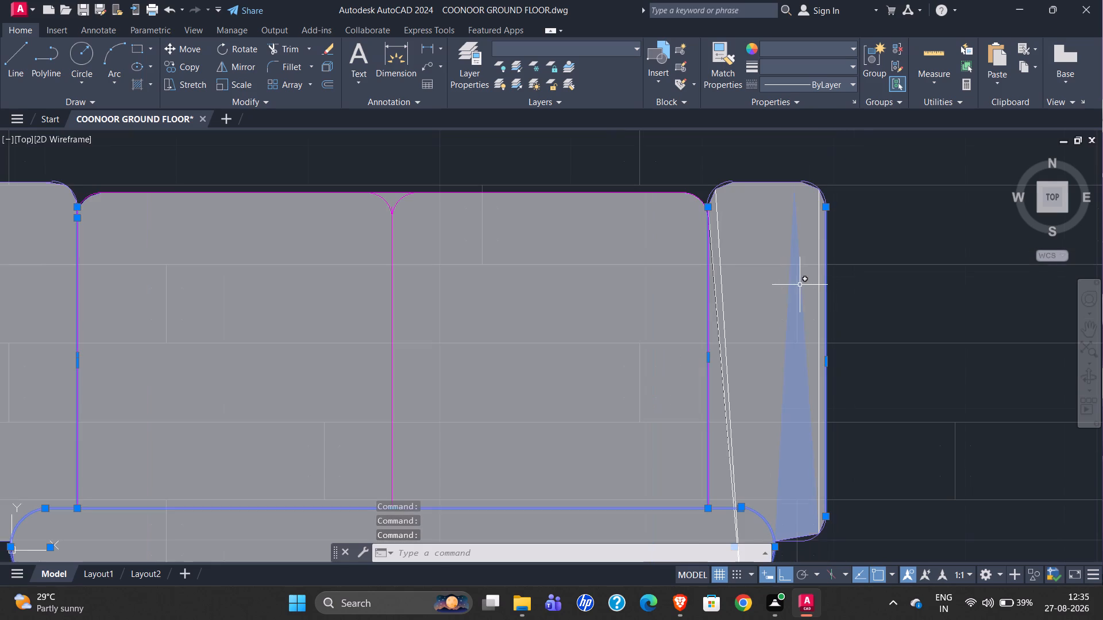
pyautogui.click(817, 185)
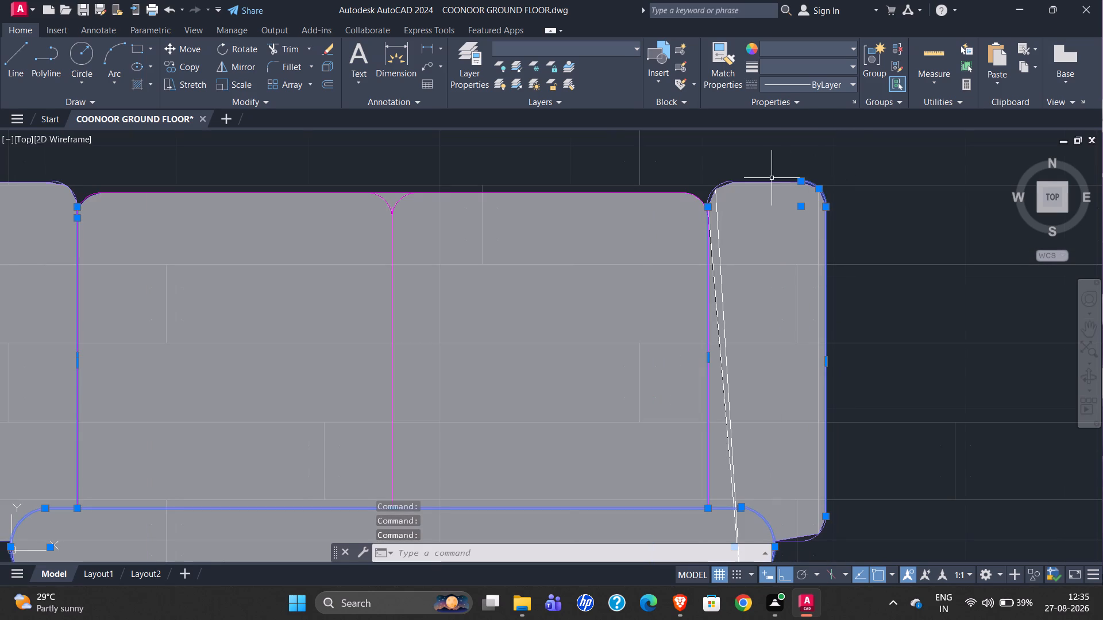
pyautogui.click(769, 181)
pyautogui.click(712, 190)
pyautogui.scroll(-1, 745, 193)
pyautogui.scroll(3, 772, 421)
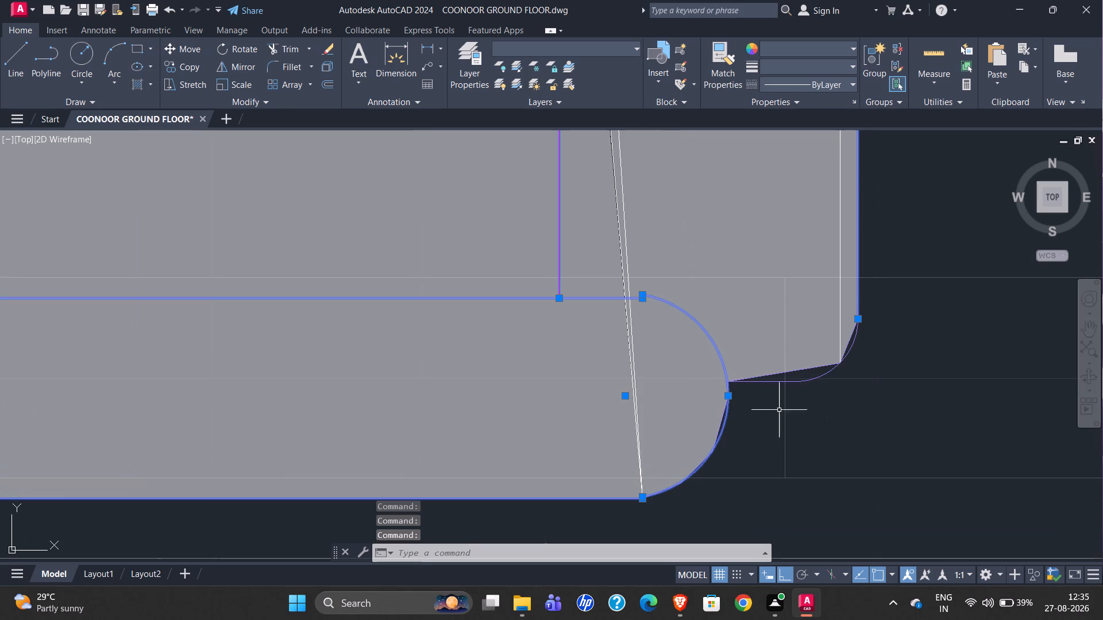
pyautogui.click(795, 379)
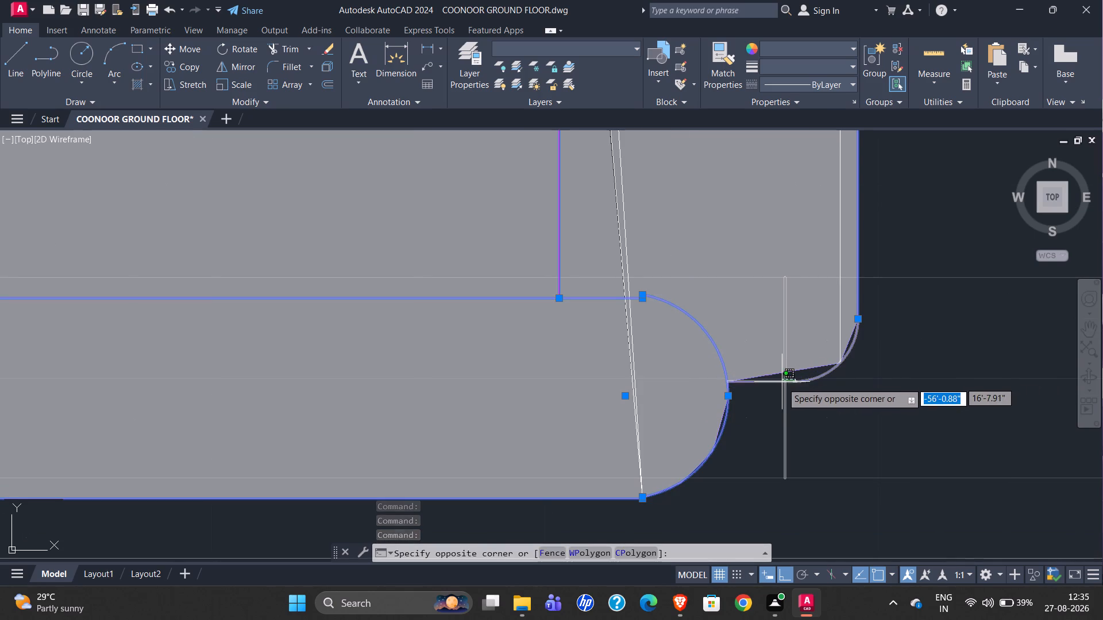
pyautogui.click(782, 383)
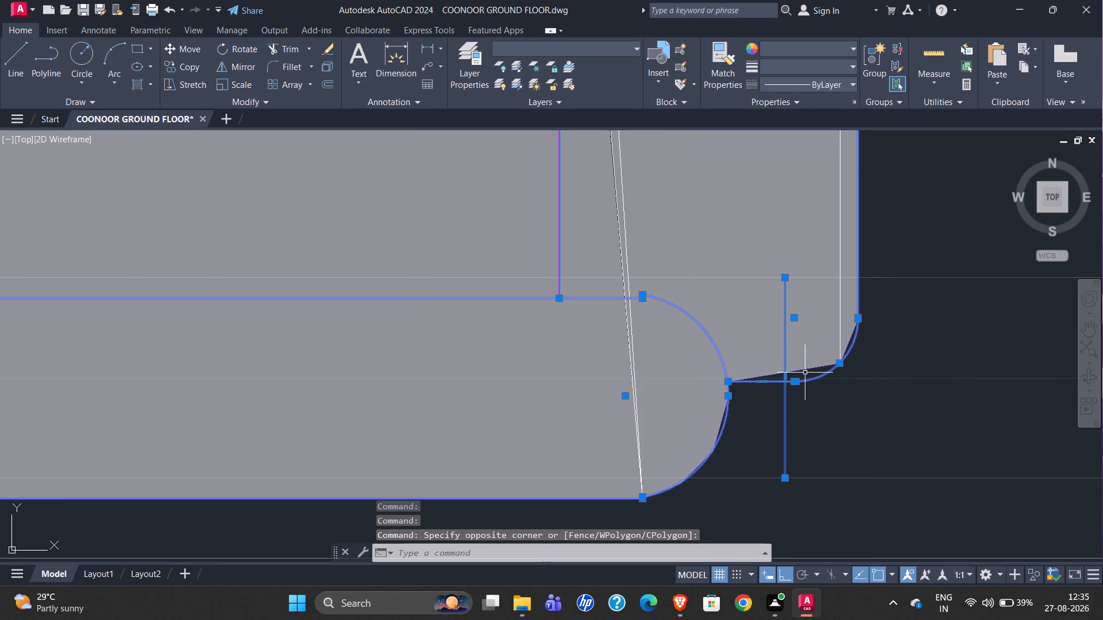
pyautogui.click(783, 355)
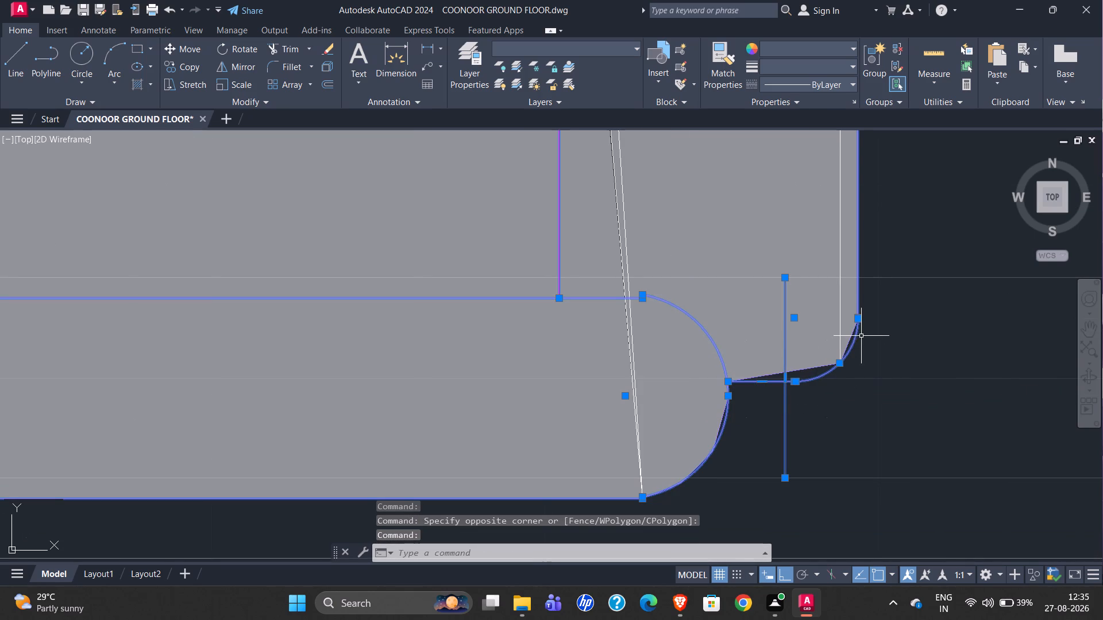
pyautogui.scroll(-2, 812, 326)
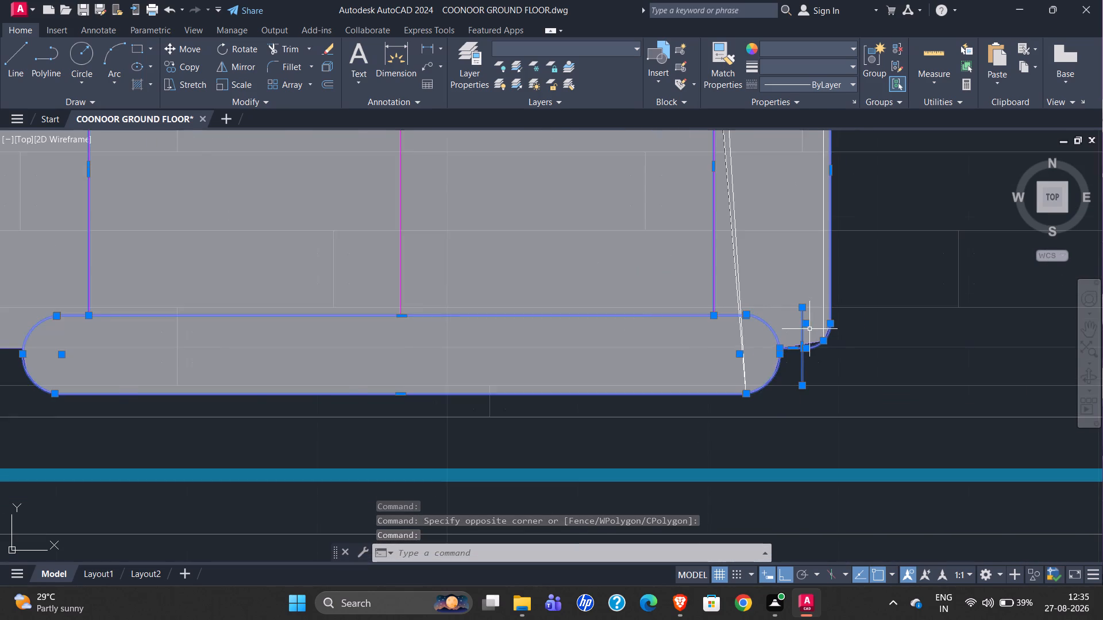
# Add the sofa's centre seat divider, the seat cushions' front edge and the curved corners where the cushions meet to the selection.
pyautogui.scroll(-1, 807, 332)
pyautogui.click(551, 272)
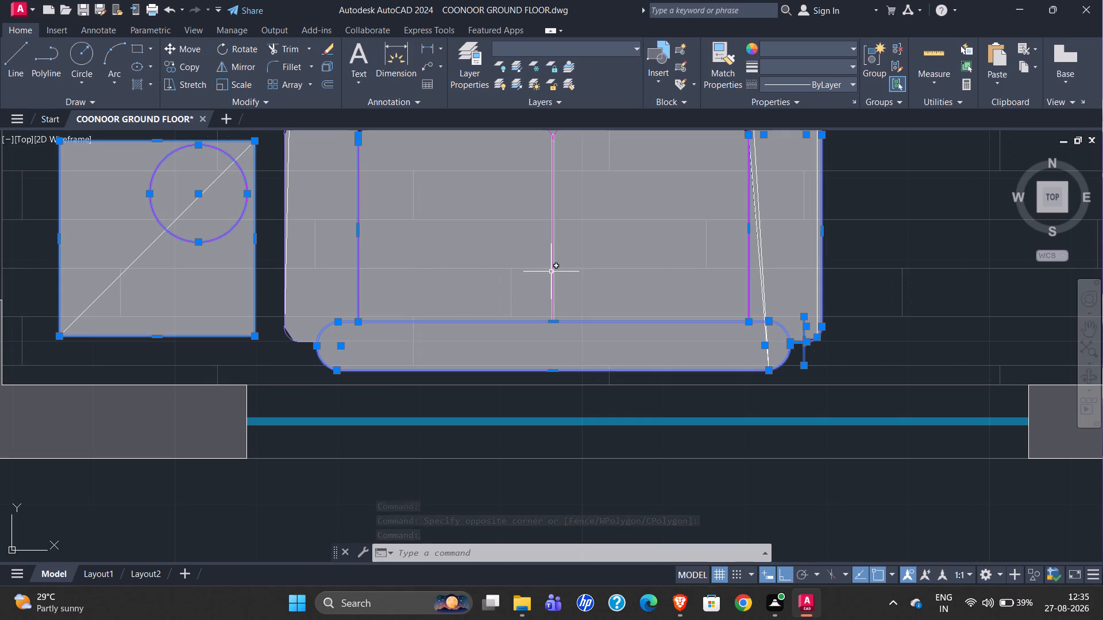
pyautogui.scroll(-2, 500, 371)
pyautogui.scroll(2, 489, 275)
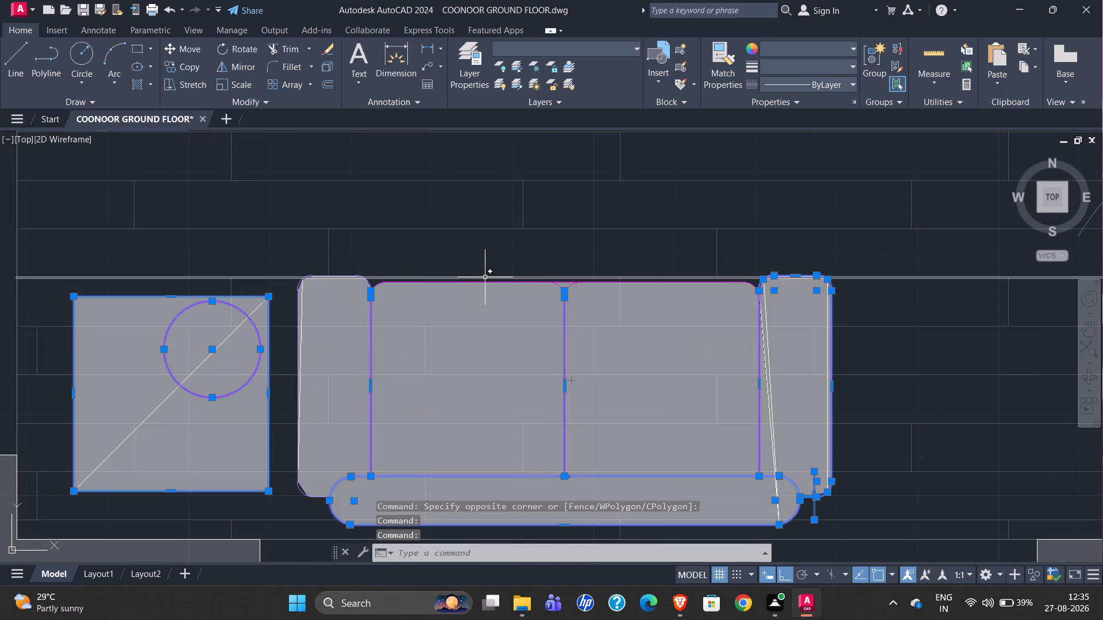
pyautogui.scroll(3, 485, 280)
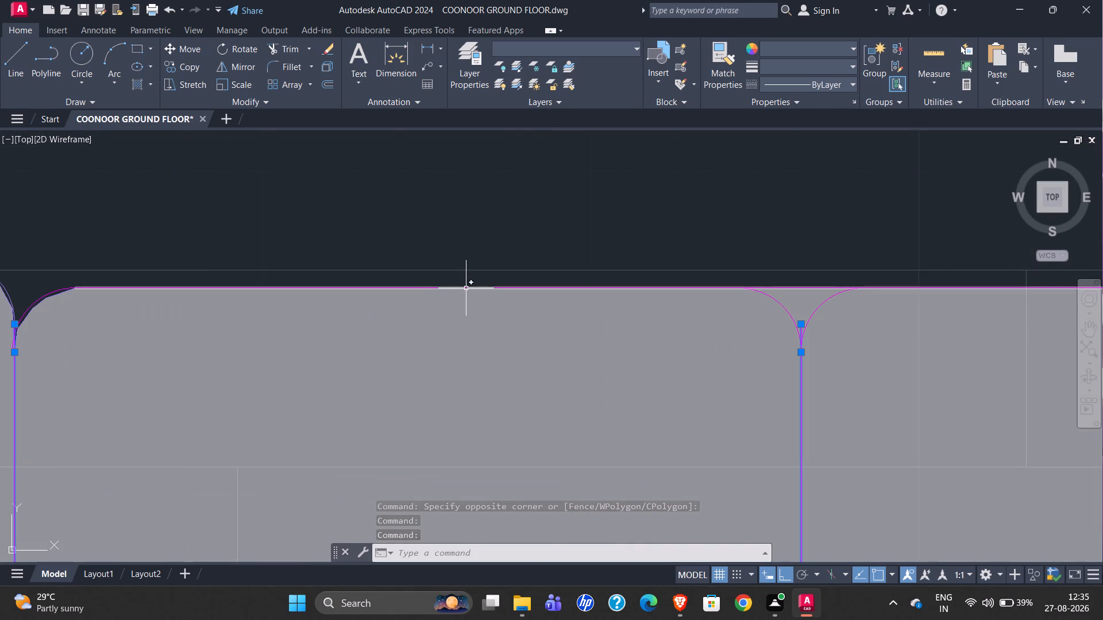
pyautogui.click(466, 287)
pyautogui.scroll(-1, 421, 301)
pyautogui.scroll(2, 699, 309)
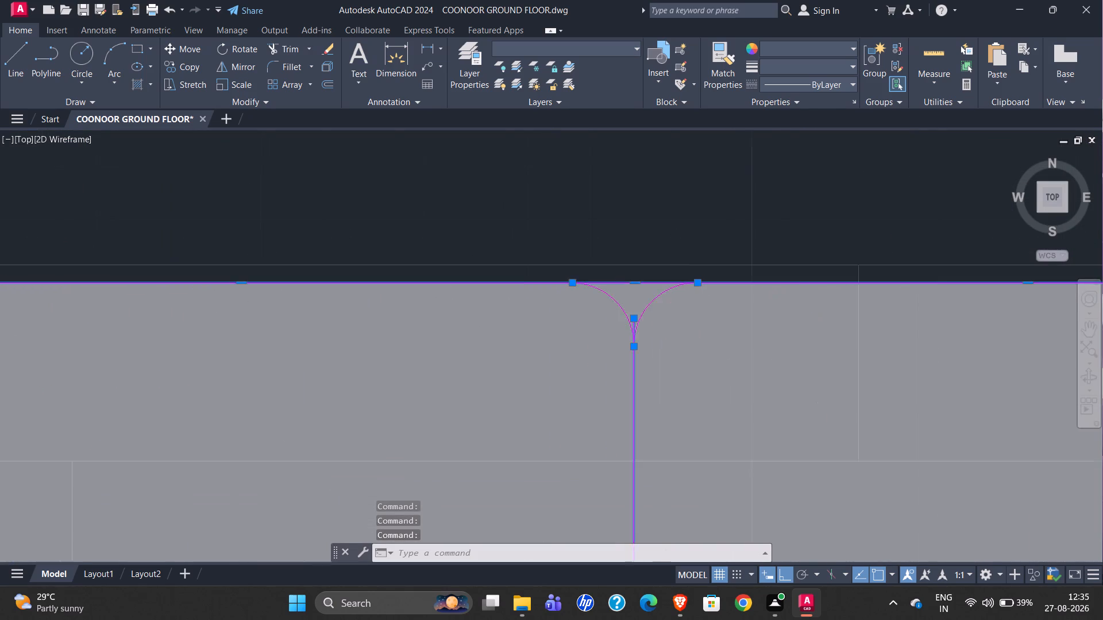
pyautogui.click(630, 288)
pyautogui.scroll(-2, 599, 319)
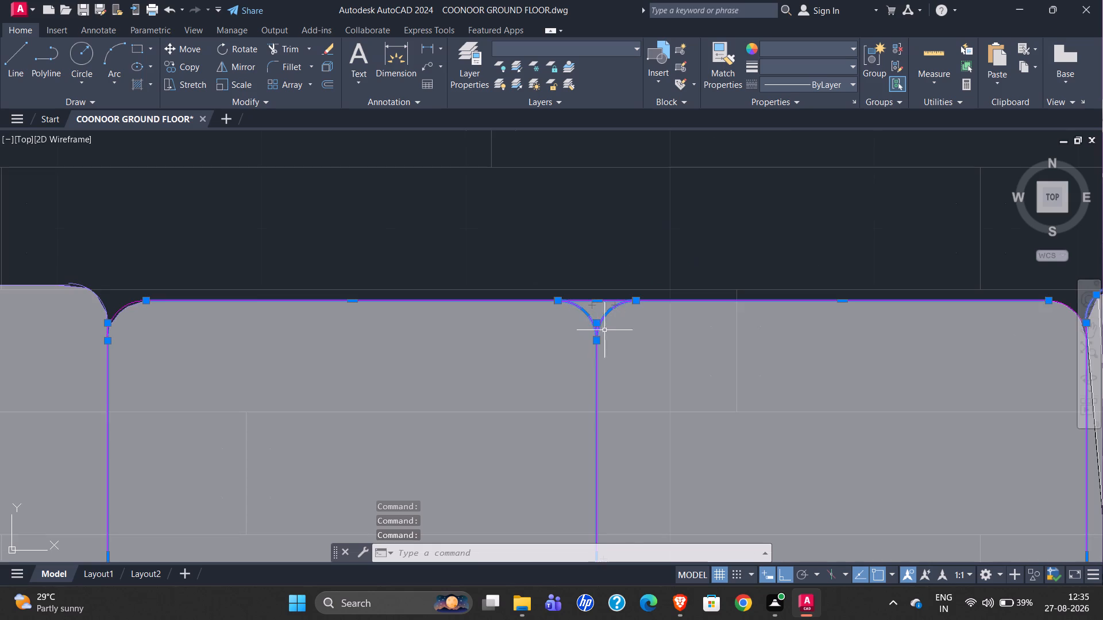
# Add the rounded front corners at both outer ends of the sofa's seat cushions to the selection.
pyautogui.scroll(-1, 694, 354)
pyautogui.scroll(4, 948, 332)
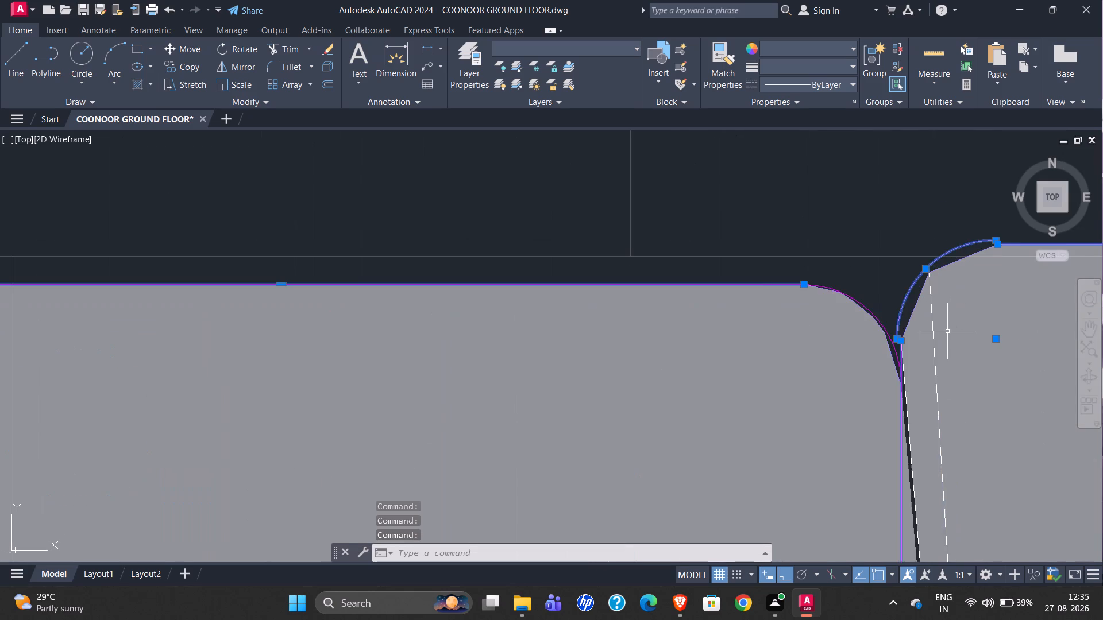
pyautogui.click(846, 330)
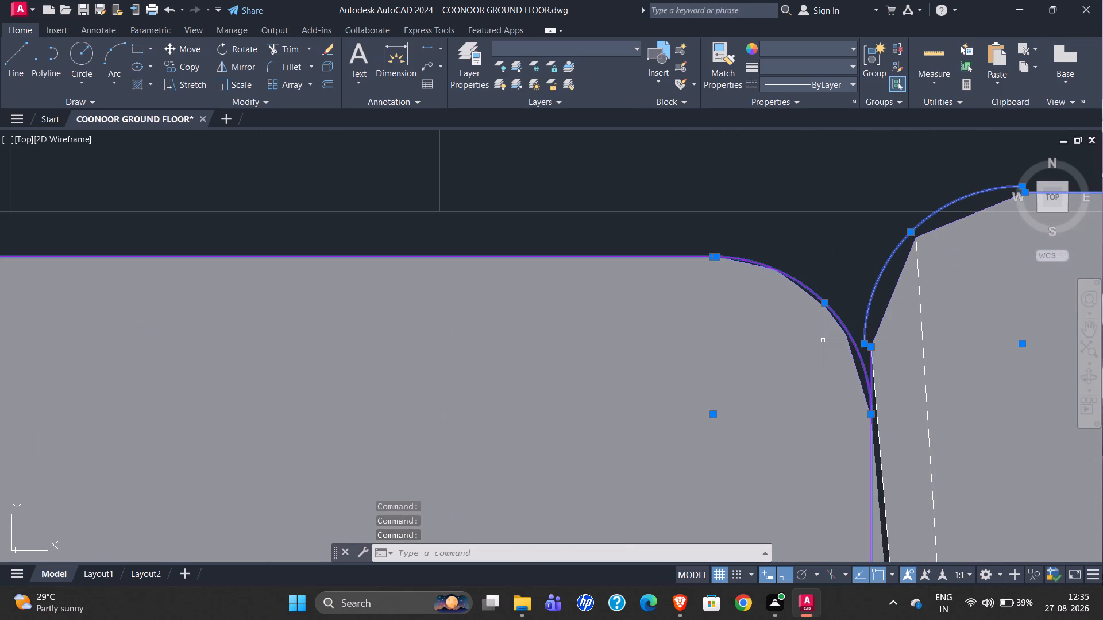
pyautogui.scroll(-3, 764, 355)
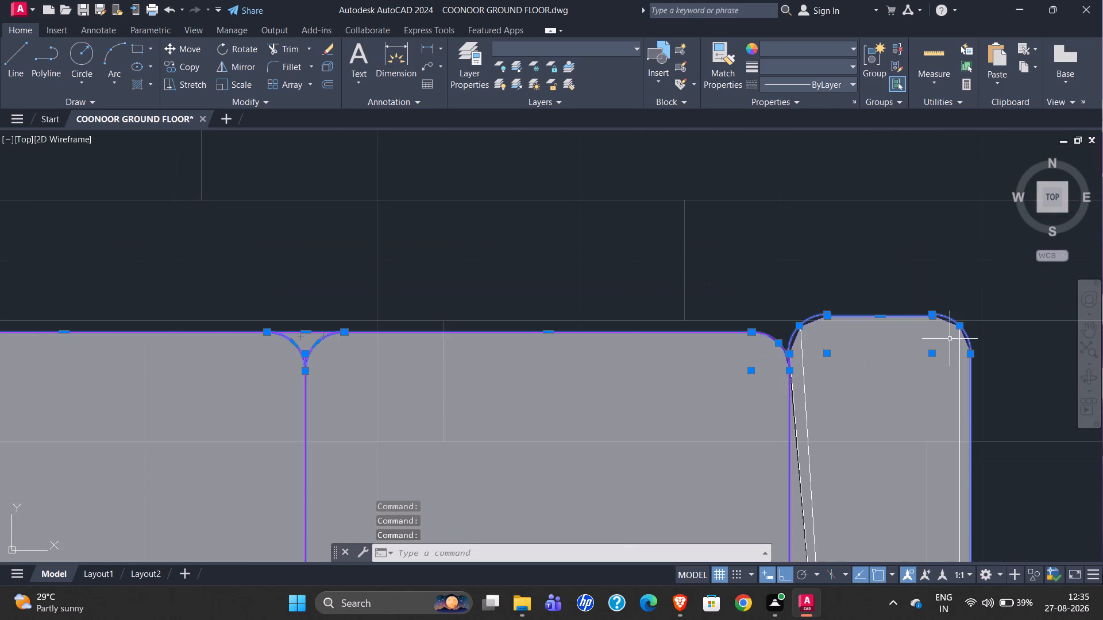
pyautogui.scroll(-1, 950, 338)
pyautogui.scroll(3, 230, 340)
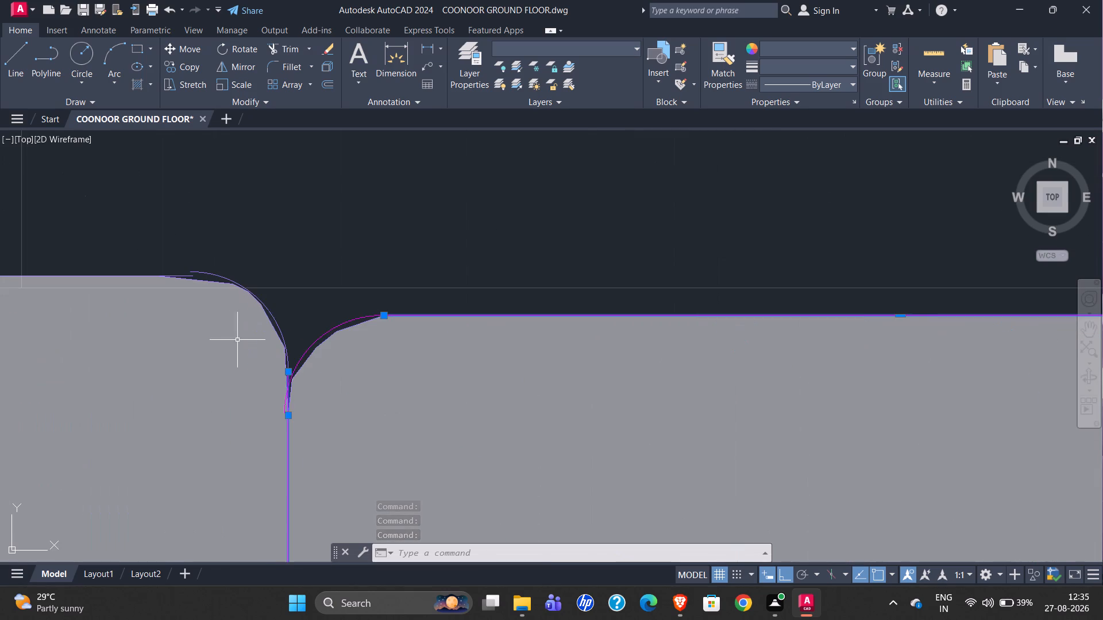
pyautogui.click(319, 338)
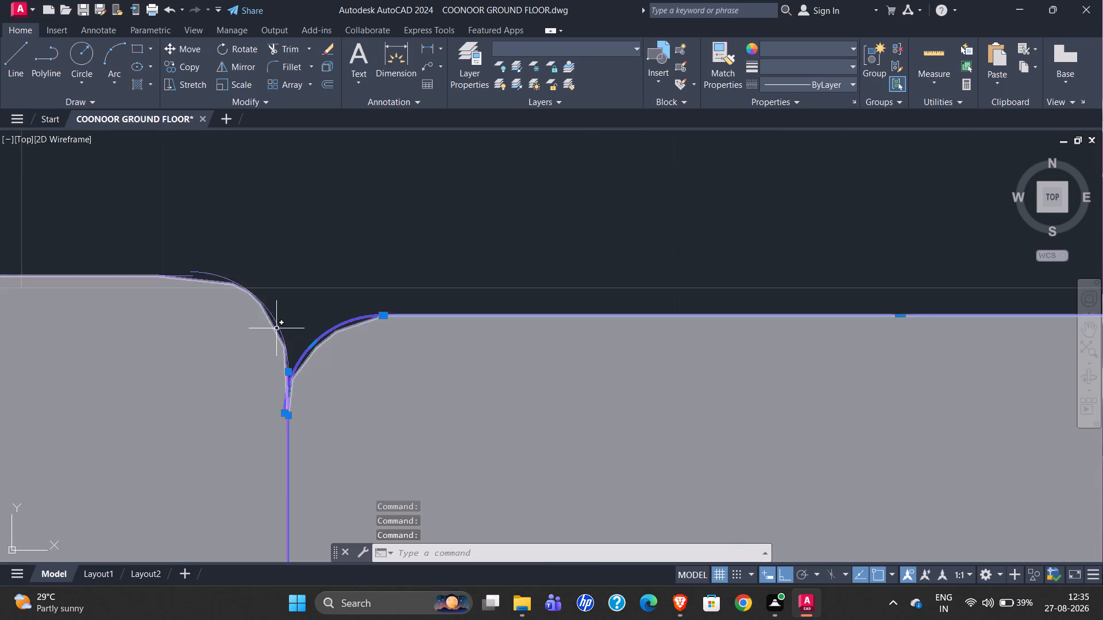
# Add the sofa armrest nearest the side table to the selection, including its rounded corners, front edge, outer side and back edge.
pyautogui.click(277, 328)
pyautogui.scroll(-1, 411, 370)
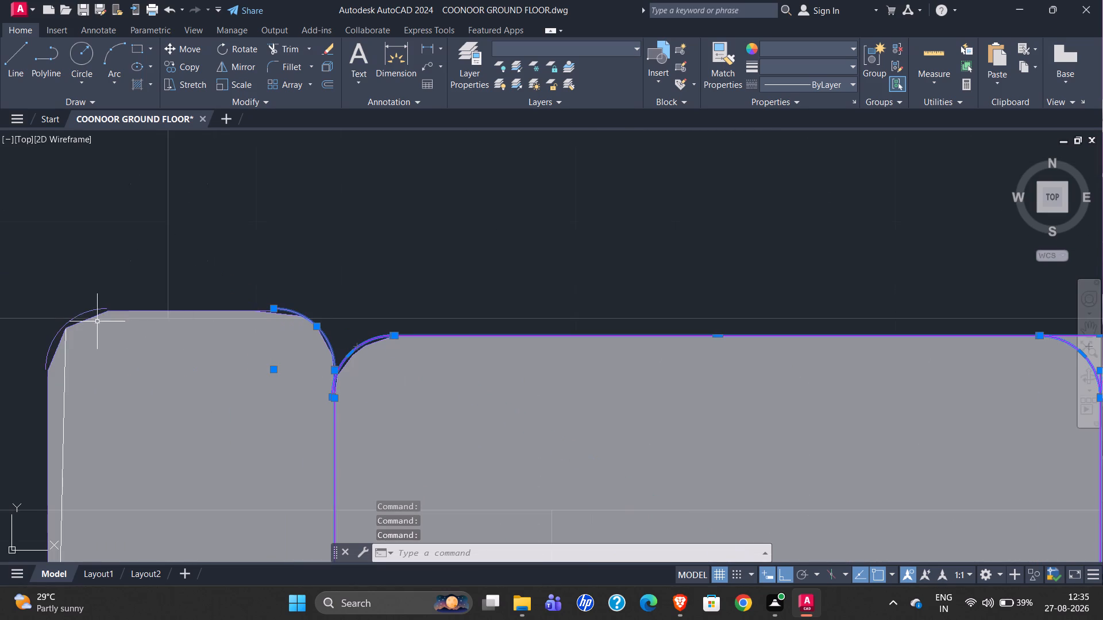
pyautogui.click(72, 317)
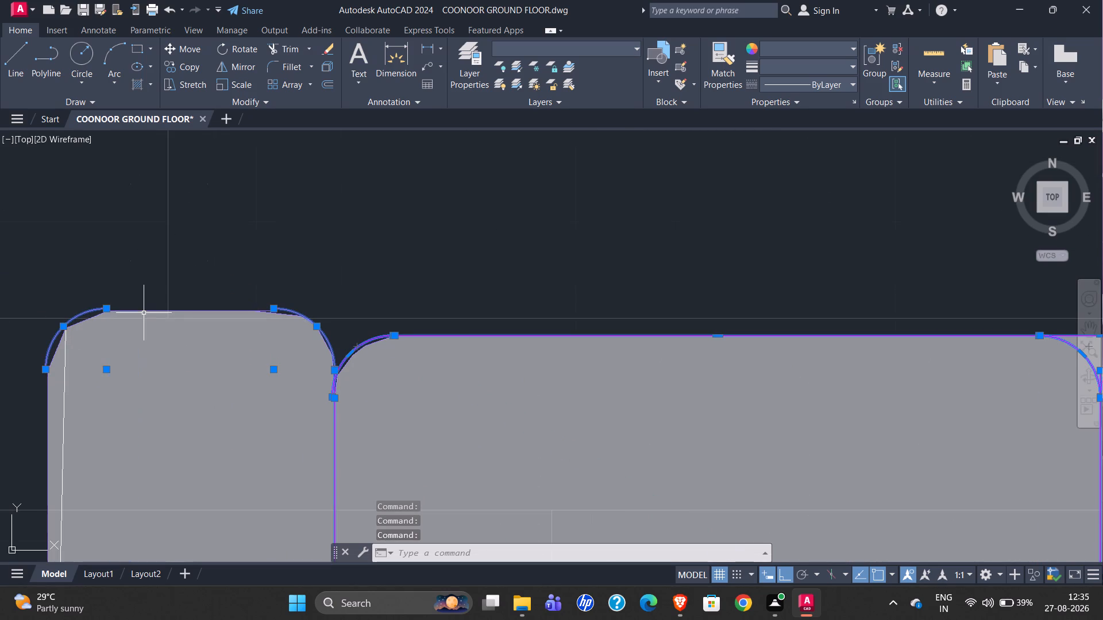
pyautogui.click(151, 311)
pyautogui.scroll(-2, 242, 295)
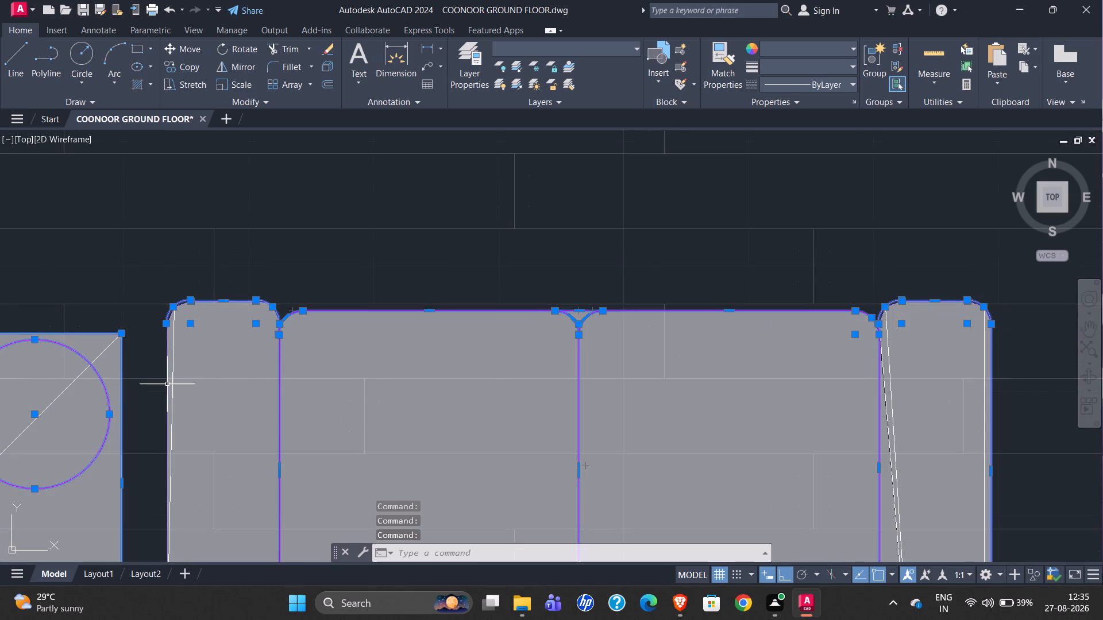
pyautogui.scroll(2, 164, 371)
pyautogui.click(172, 346)
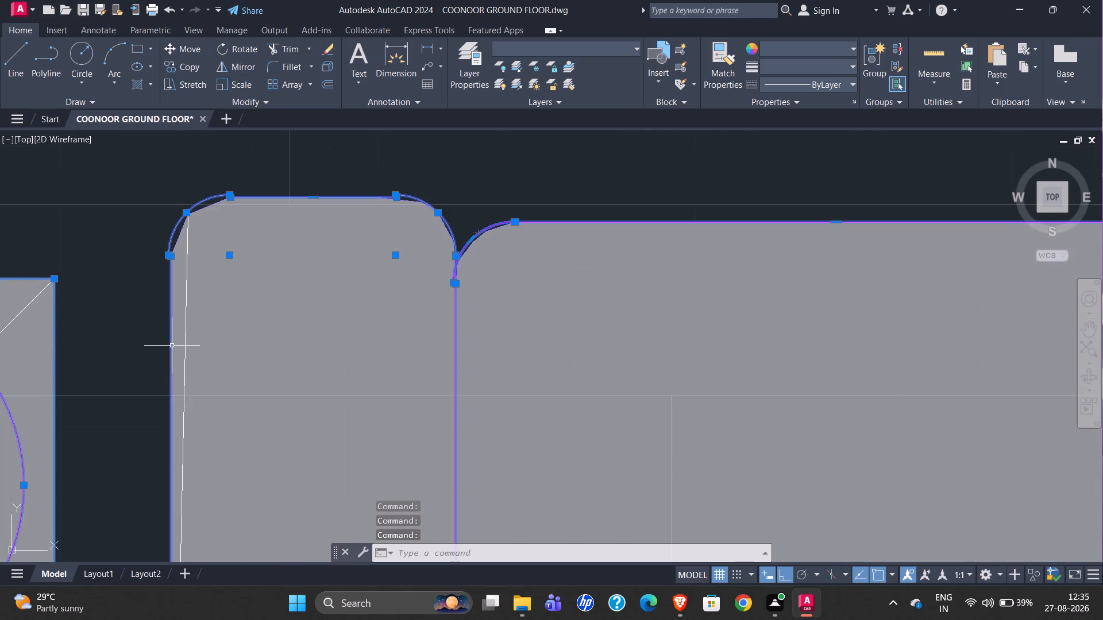
pyautogui.scroll(-3, 261, 289)
pyautogui.scroll(3, 232, 495)
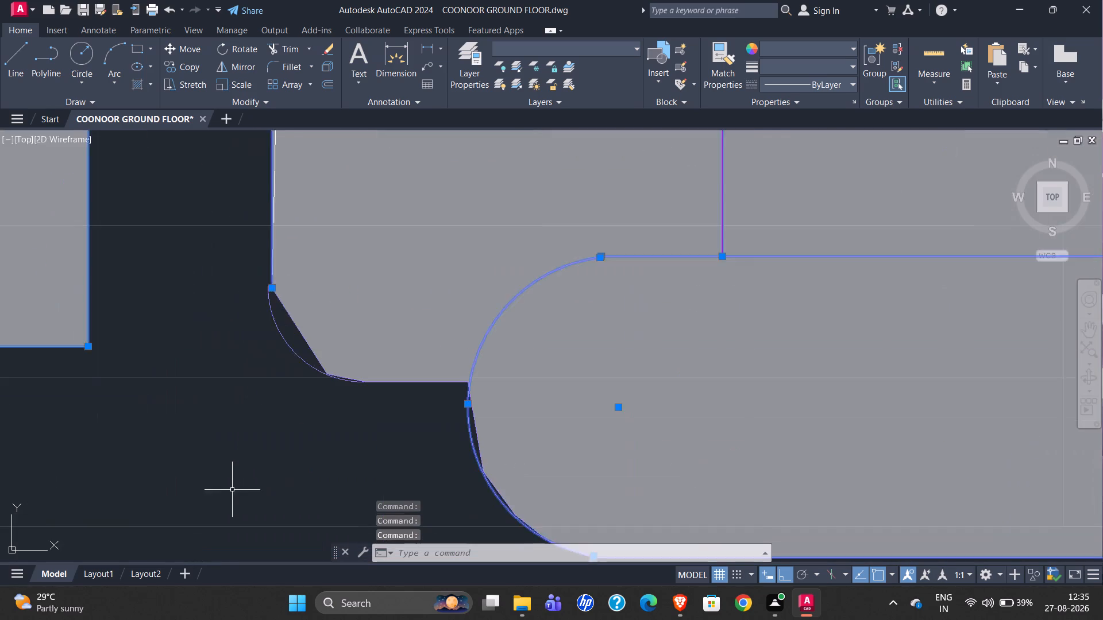
pyautogui.scroll(2, 232, 490)
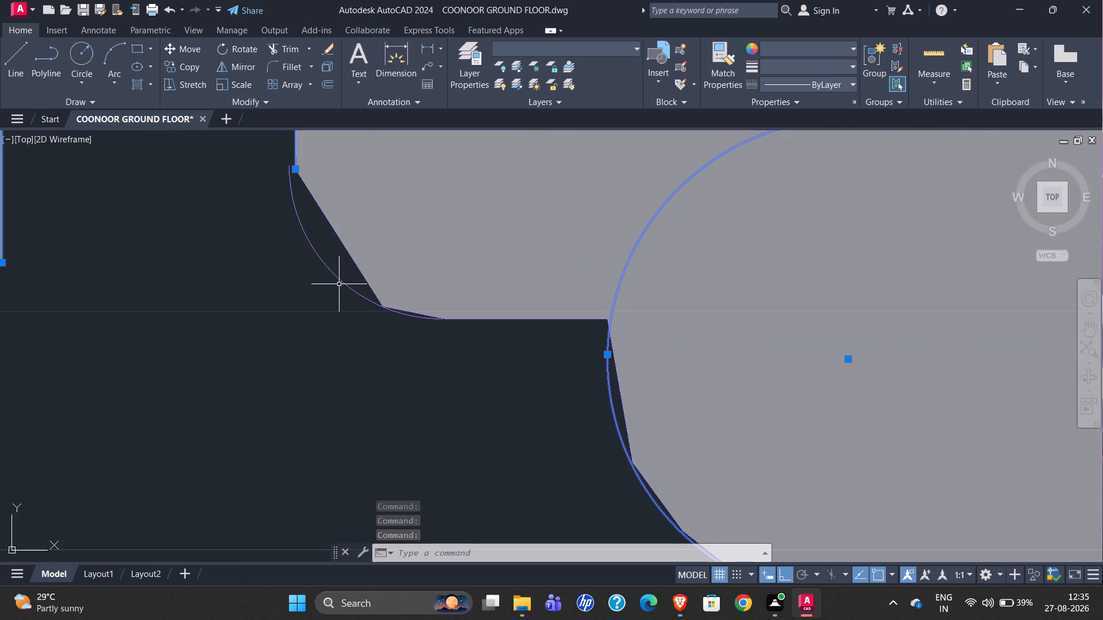
pyautogui.click(342, 281)
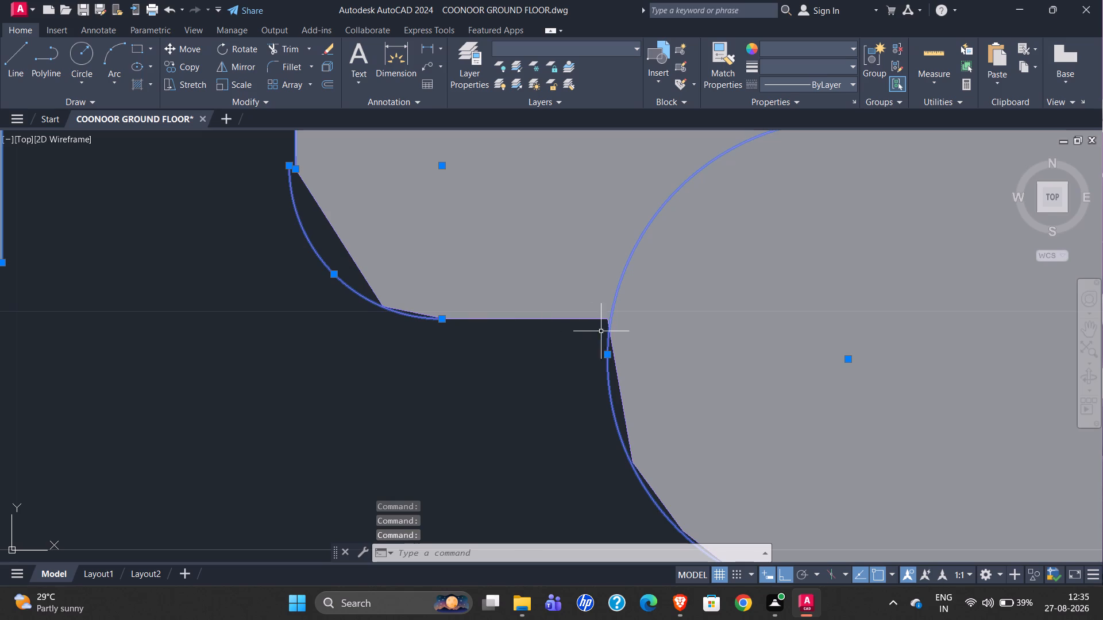
pyautogui.click(553, 319)
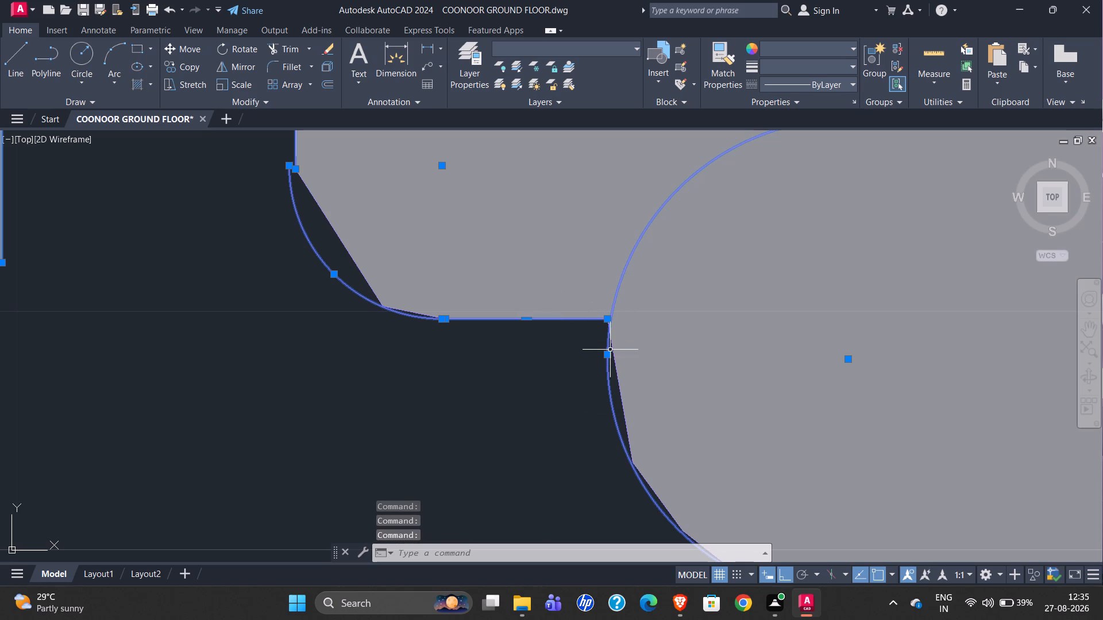
# Add the boundary outline of the sofa's grey fill and the backrest's rear edge to the selection.
pyautogui.click(616, 366)
pyautogui.scroll(-3, 333, 285)
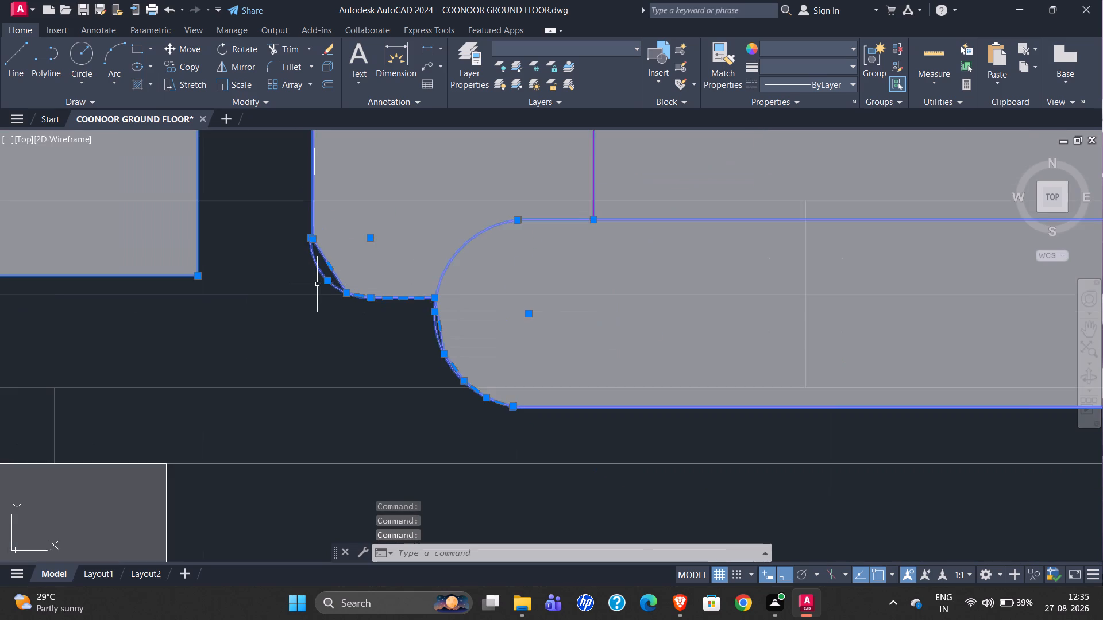
pyautogui.scroll(3, 469, 372)
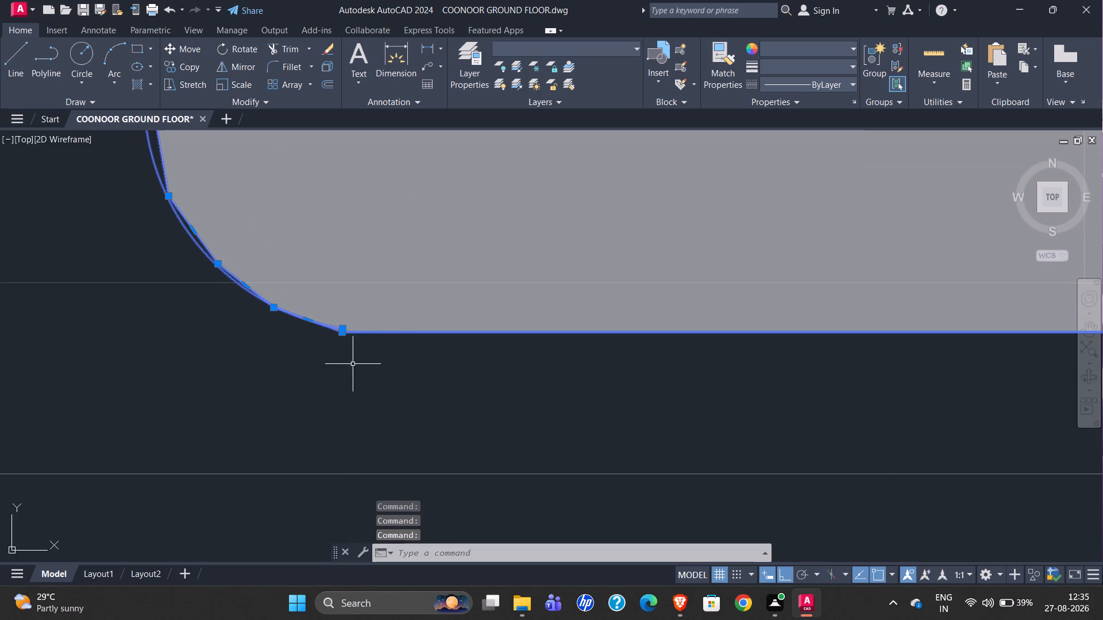
pyautogui.scroll(-4, 267, 362)
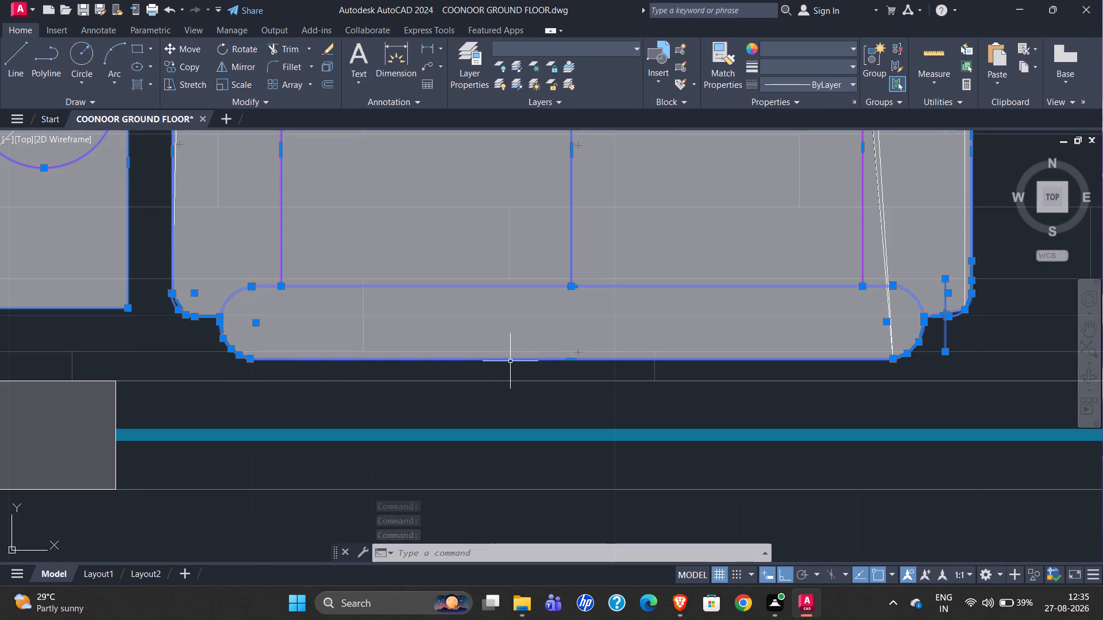
pyautogui.click(510, 359)
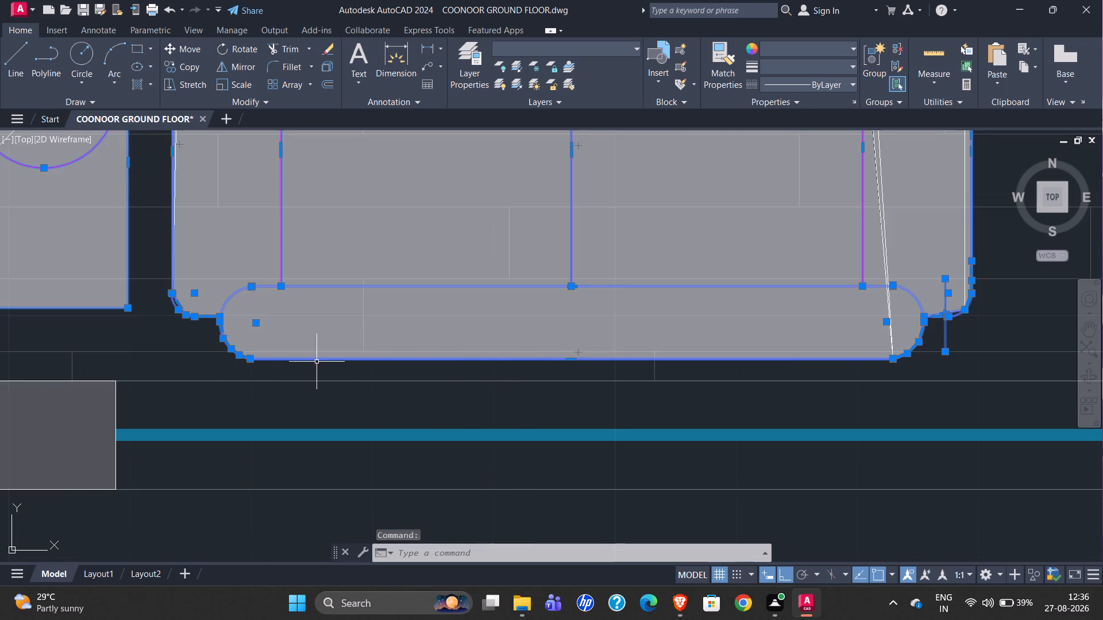
pyautogui.scroll(4, 295, 356)
pyautogui.click(251, 388)
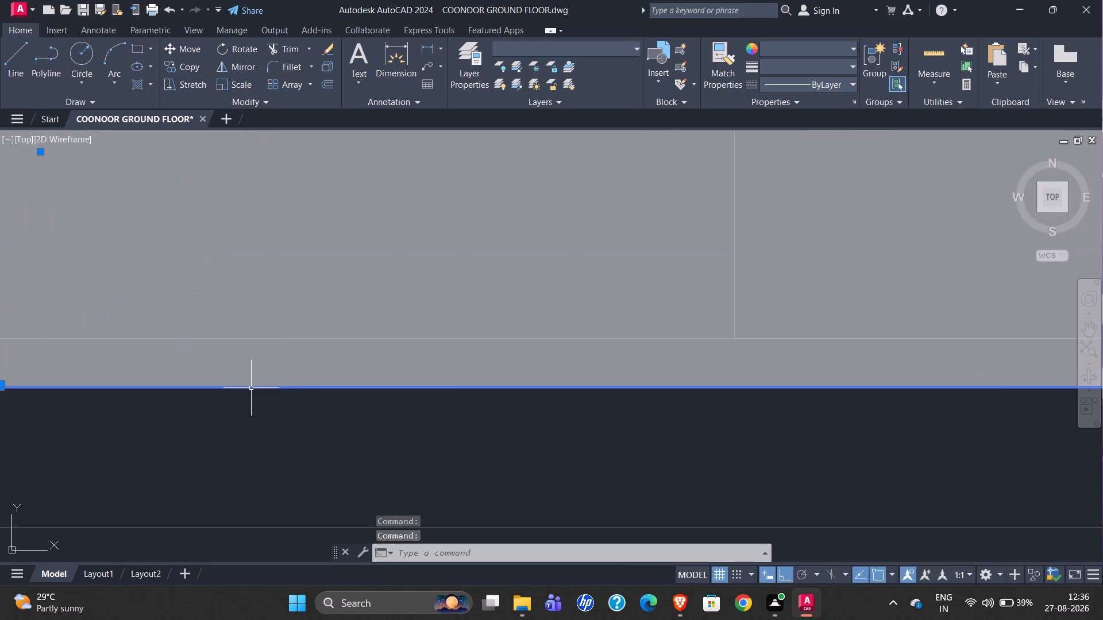
pyautogui.scroll(-2, 257, 357)
pyautogui.scroll(-1, 207, 378)
pyautogui.scroll(-1, 379, 406)
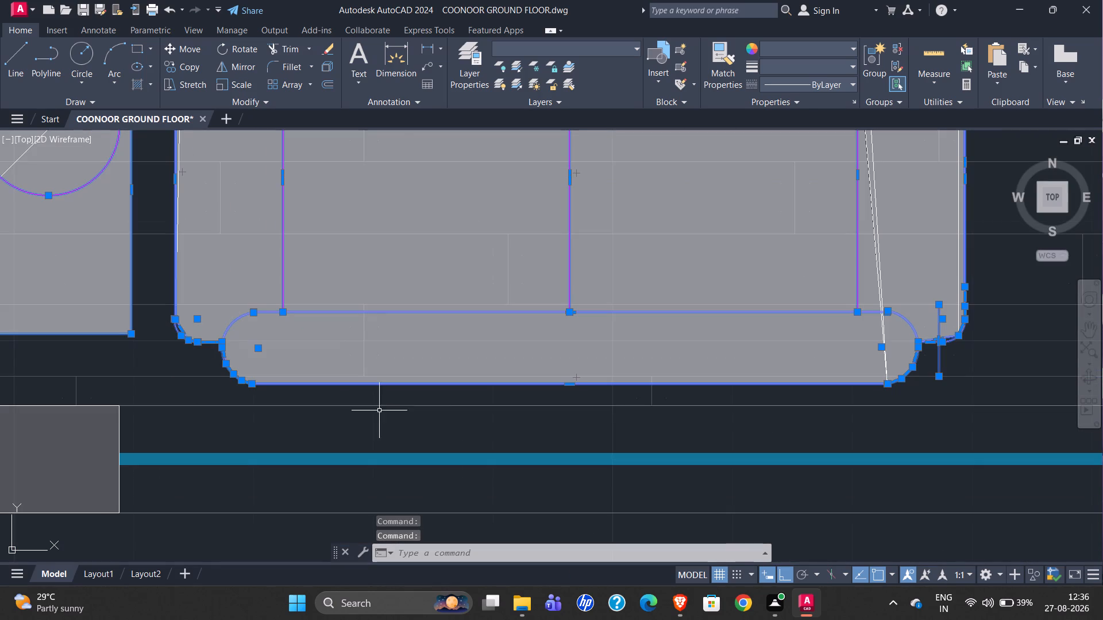
pyautogui.scroll(-1, 440, 423)
pyautogui.scroll(-3, 341, 429)
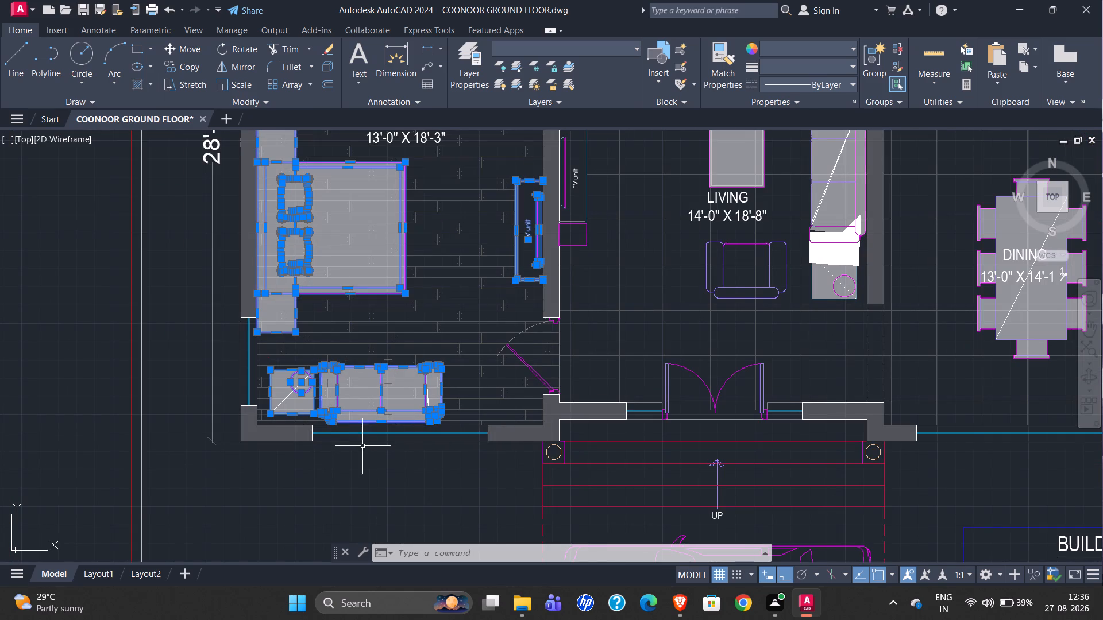
pyautogui.scroll(-1, 349, 454)
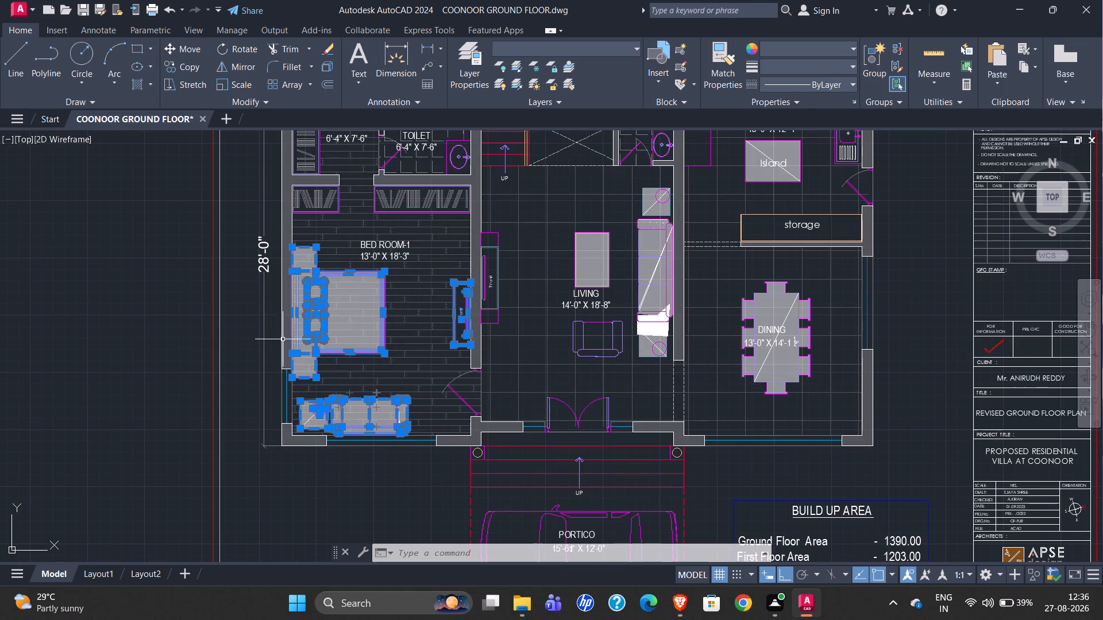
# Copy the selected Bed Room-1 furniture from the inner wall corner at the side window to the matching corner in the new plan, with Ortho off.
pyautogui.write('CO')
pyautogui.press('Return')
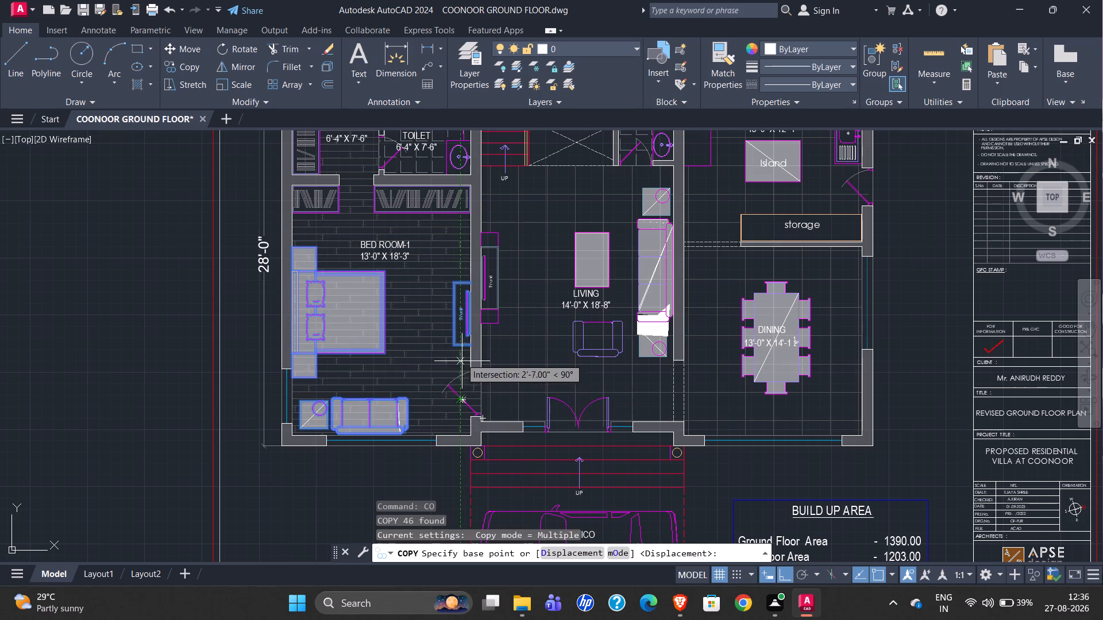
pyautogui.scroll(3, 470, 312)
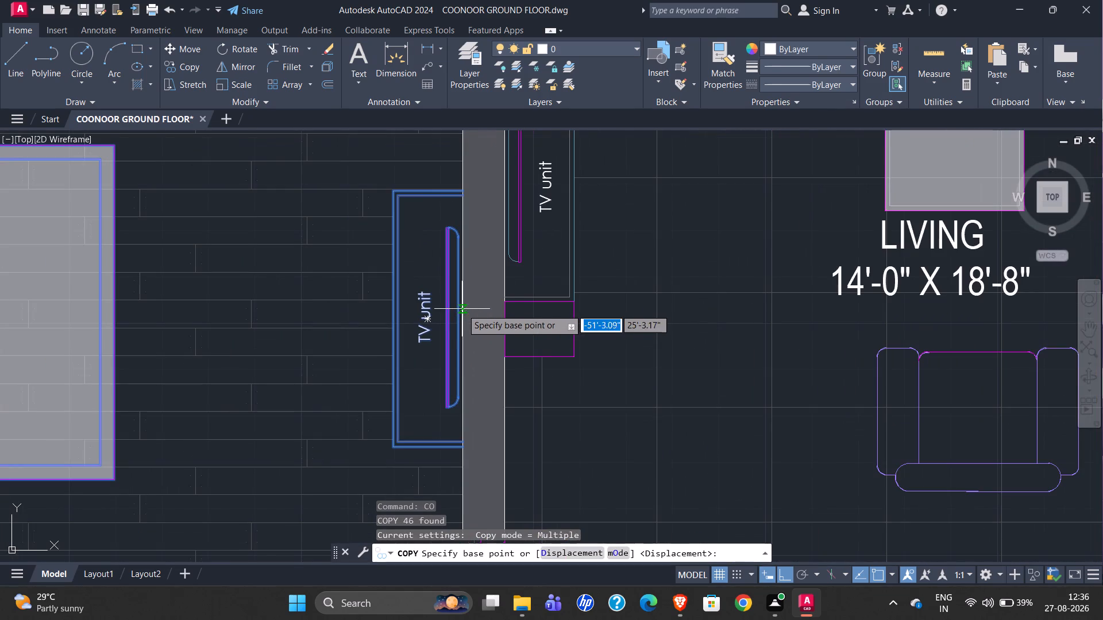
pyautogui.scroll(-2, 476, 276)
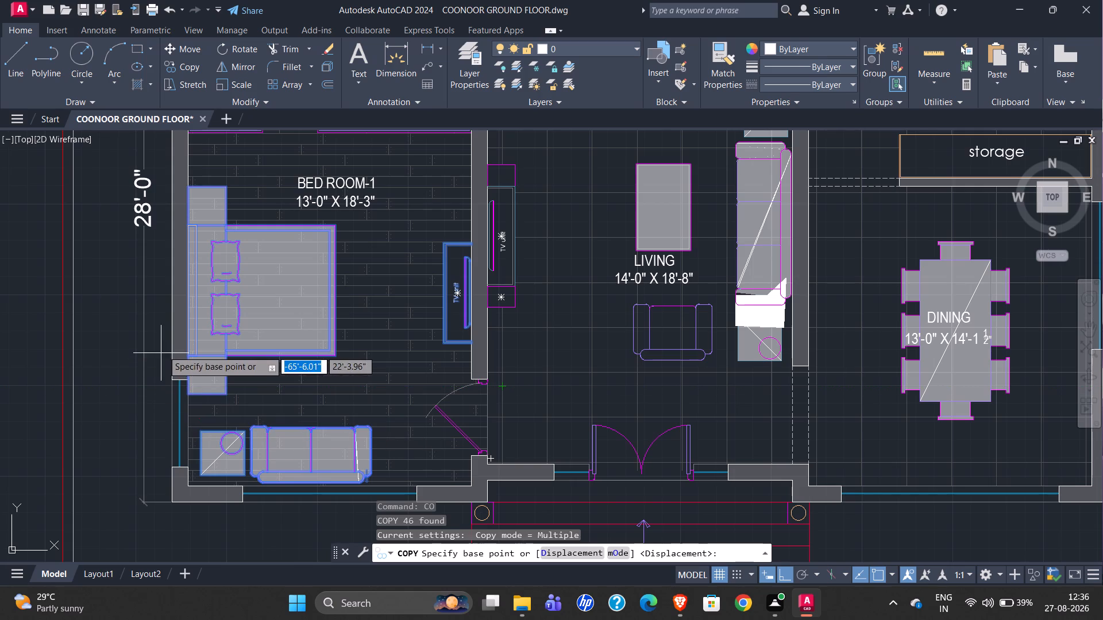
pyautogui.scroll(2, 169, 386)
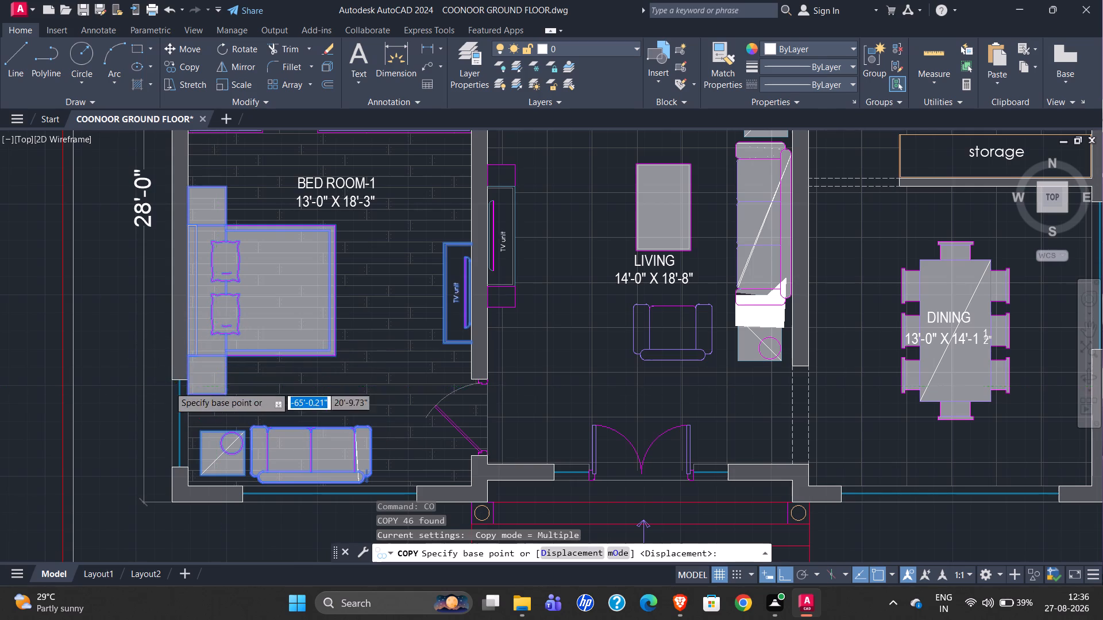
pyautogui.scroll(3, 169, 386)
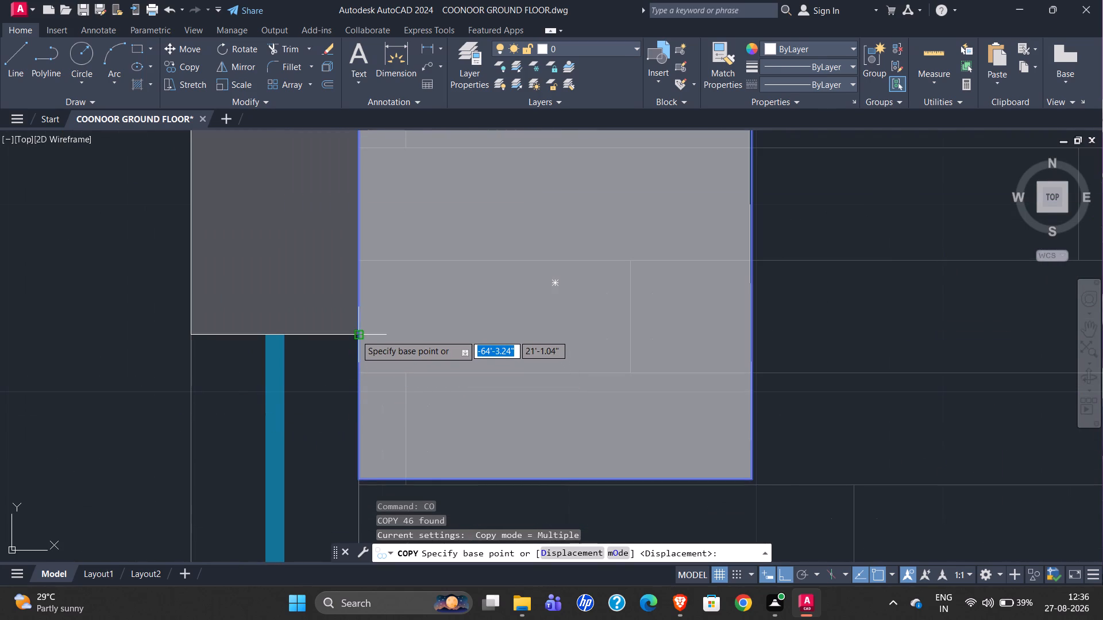
pyautogui.click(356, 335)
pyautogui.scroll(-6, 273, 298)
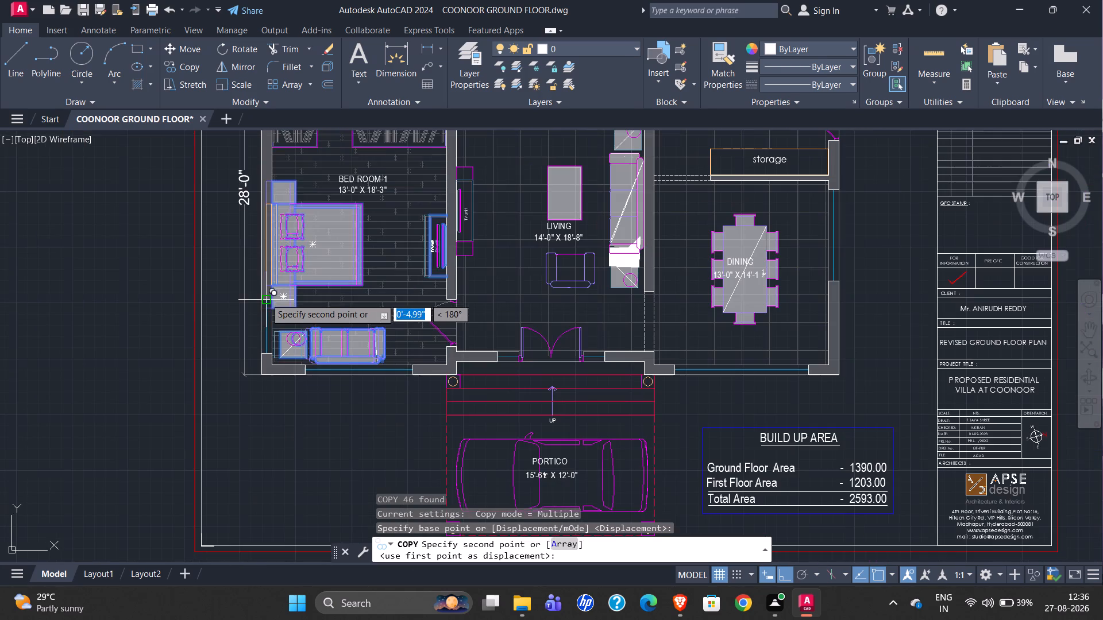
pyautogui.scroll(-2, 266, 323)
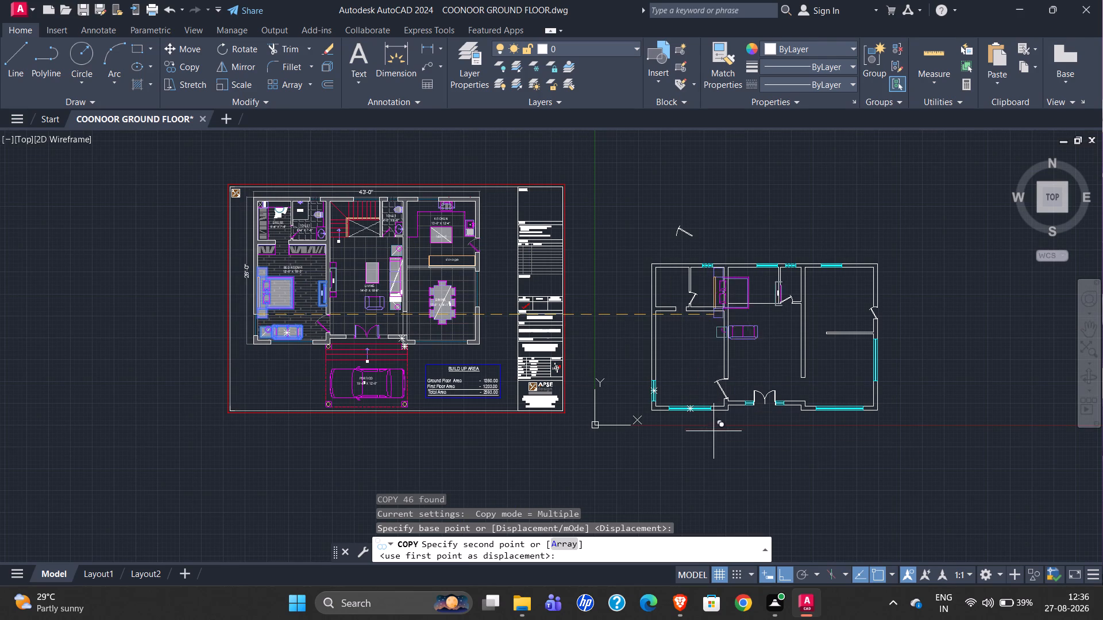
pyautogui.click(784, 574)
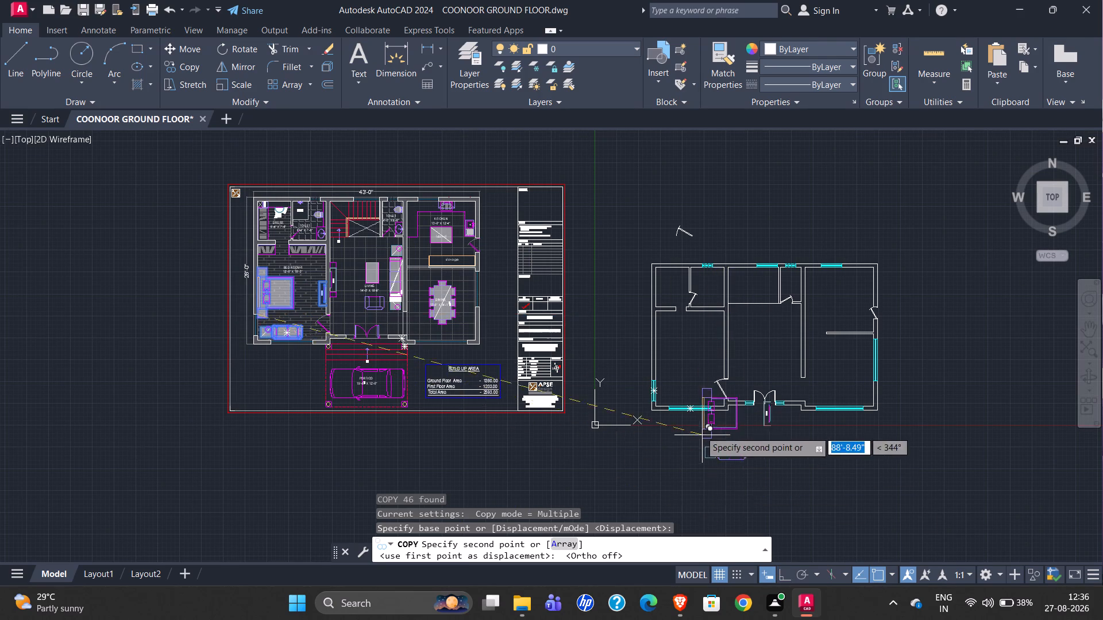
pyautogui.scroll(5, 683, 389)
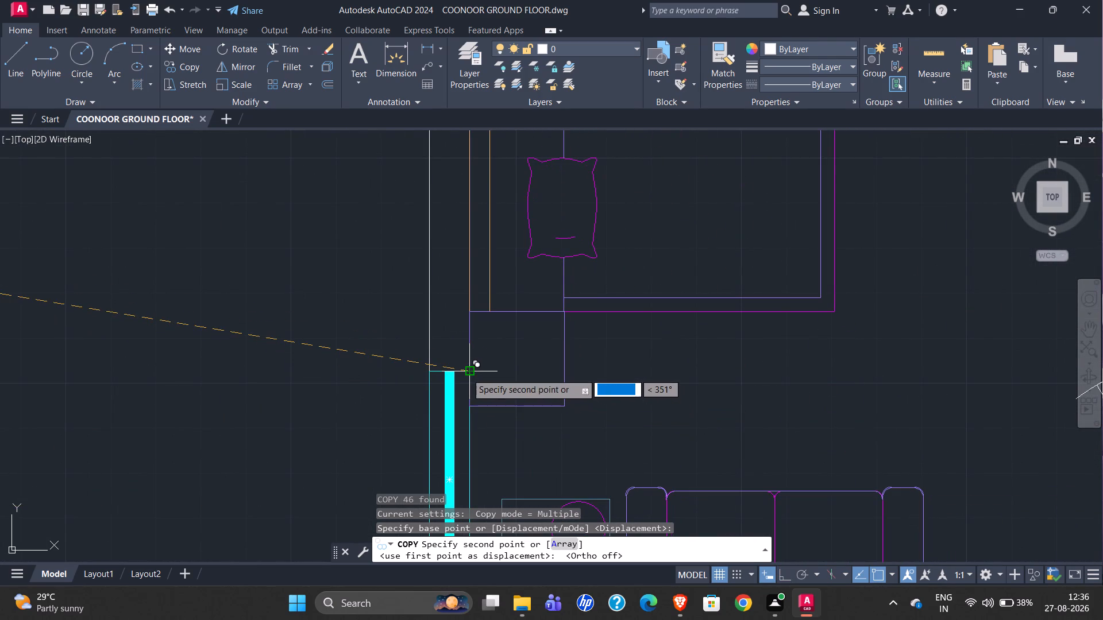
pyautogui.click(466, 373)
pyautogui.scroll(-3, 580, 361)
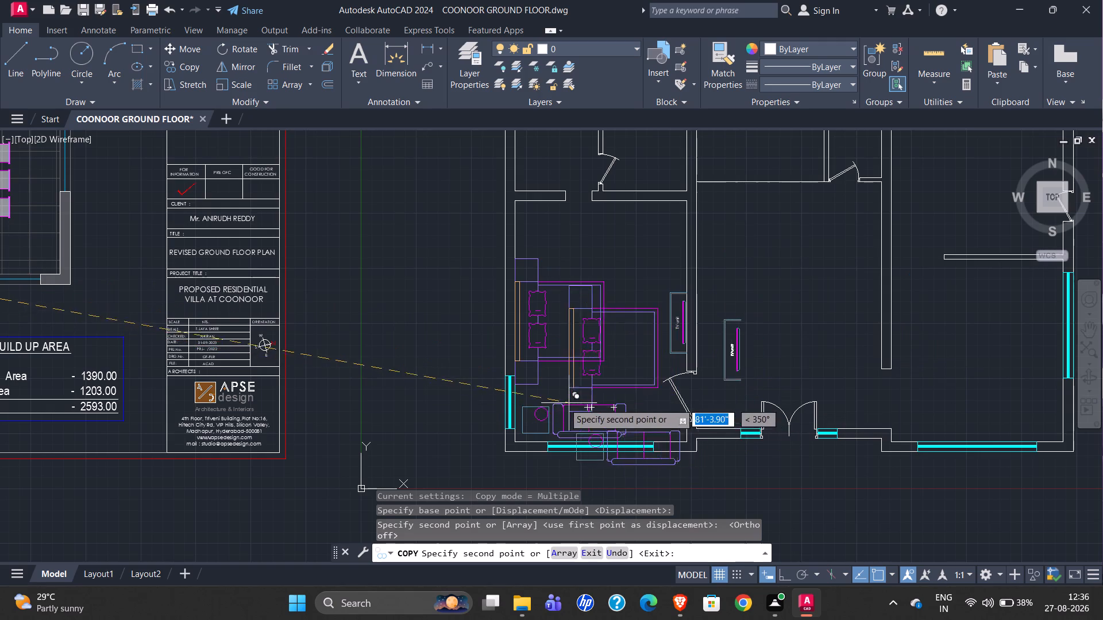
pyautogui.scroll(5, 554, 451)
pyautogui.scroll(-2, 392, 447)
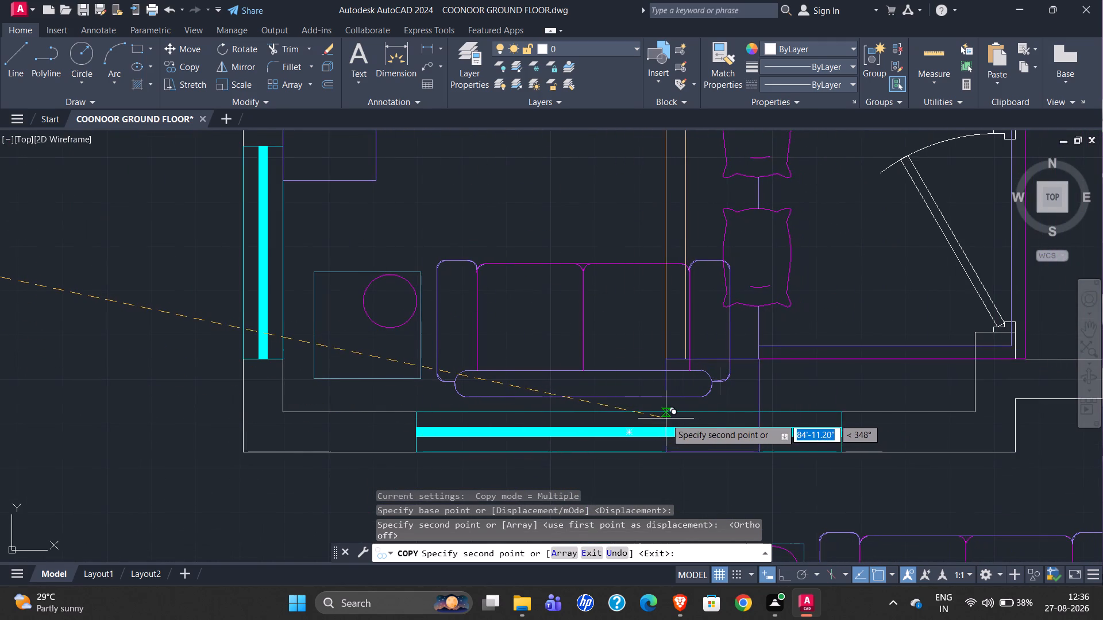
pyautogui.press('Escape')
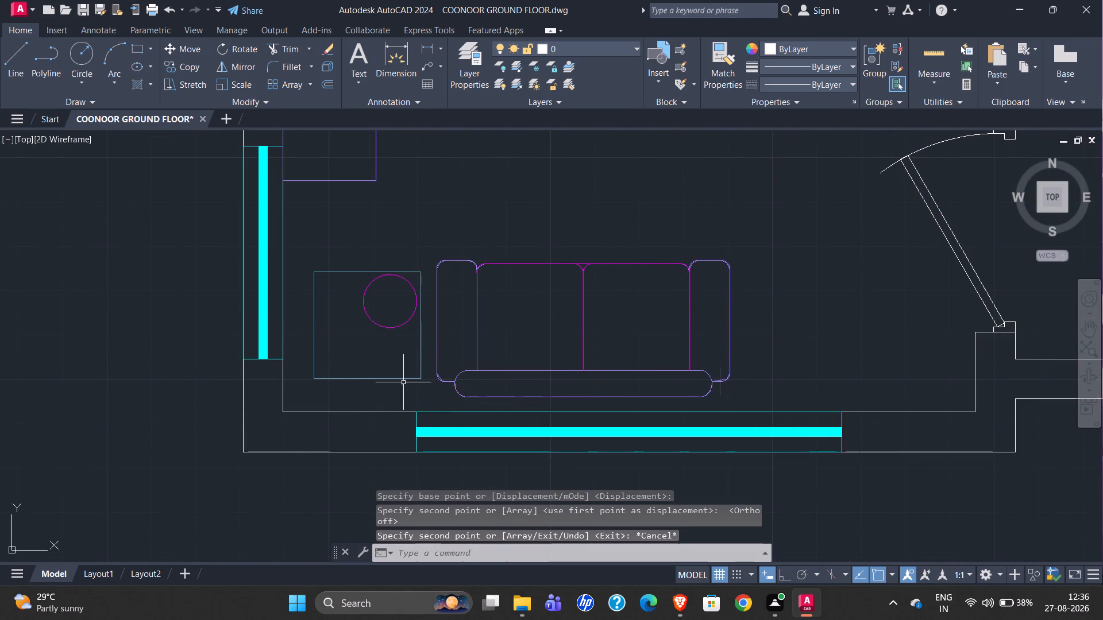
# Select the new plan's bedroom door, all similar doors and the toilet door beside the dressing area, and set their object colour to Green.
pyautogui.scroll(-3, 402, 382)
pyautogui.scroll(4, 372, 251)
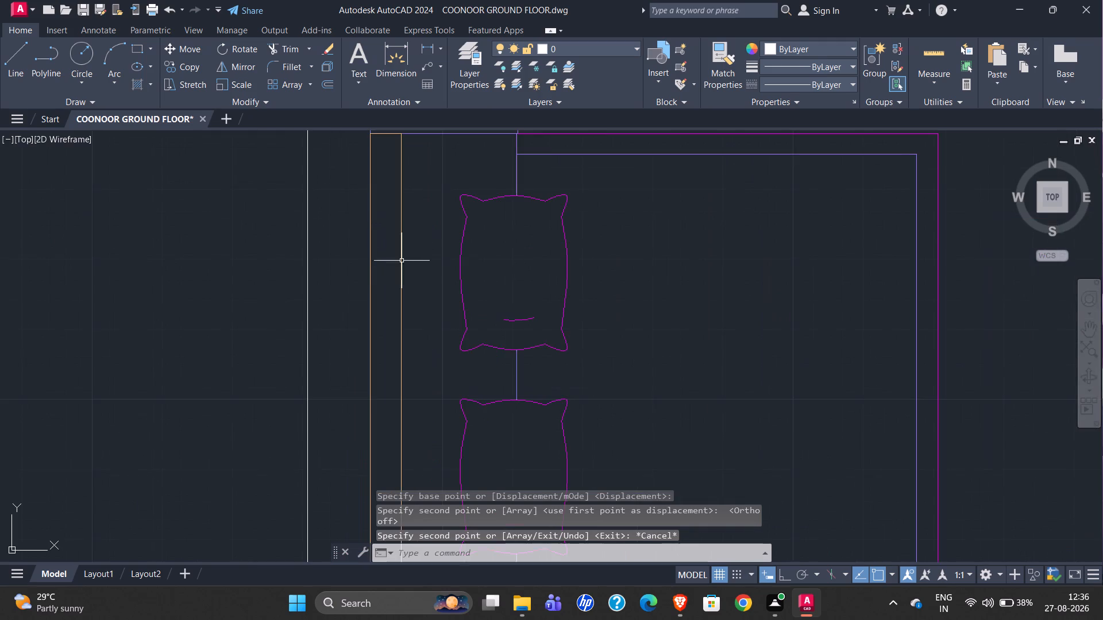
pyautogui.scroll(-3, 497, 280)
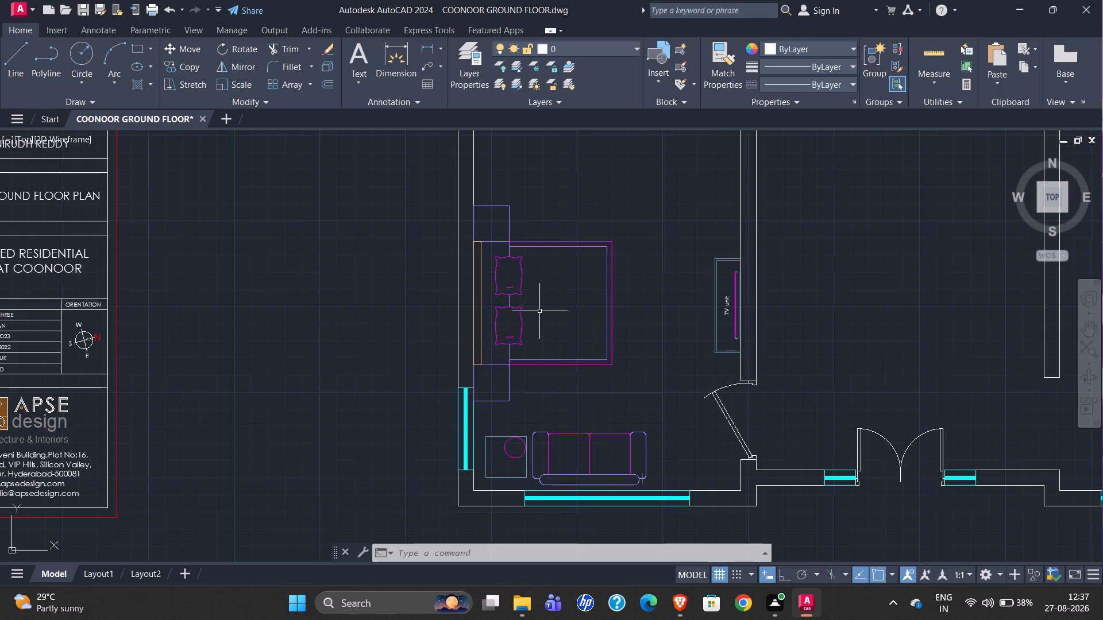
pyautogui.click(730, 414)
pyautogui.rightClick(730, 414)
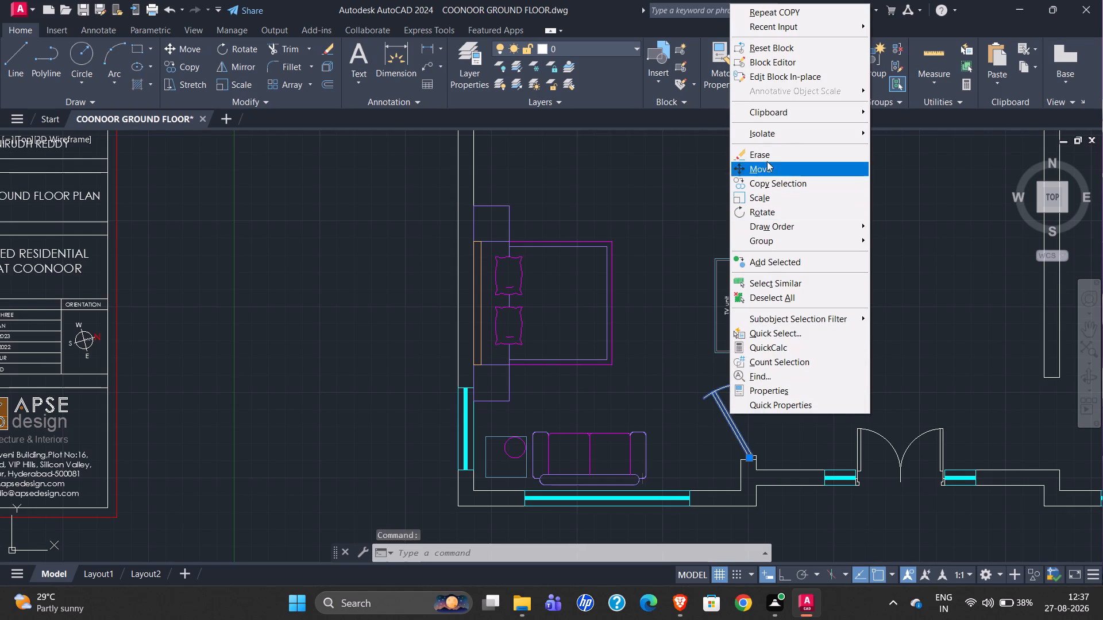
pyautogui.click(792, 280)
pyautogui.scroll(-1, 523, 388)
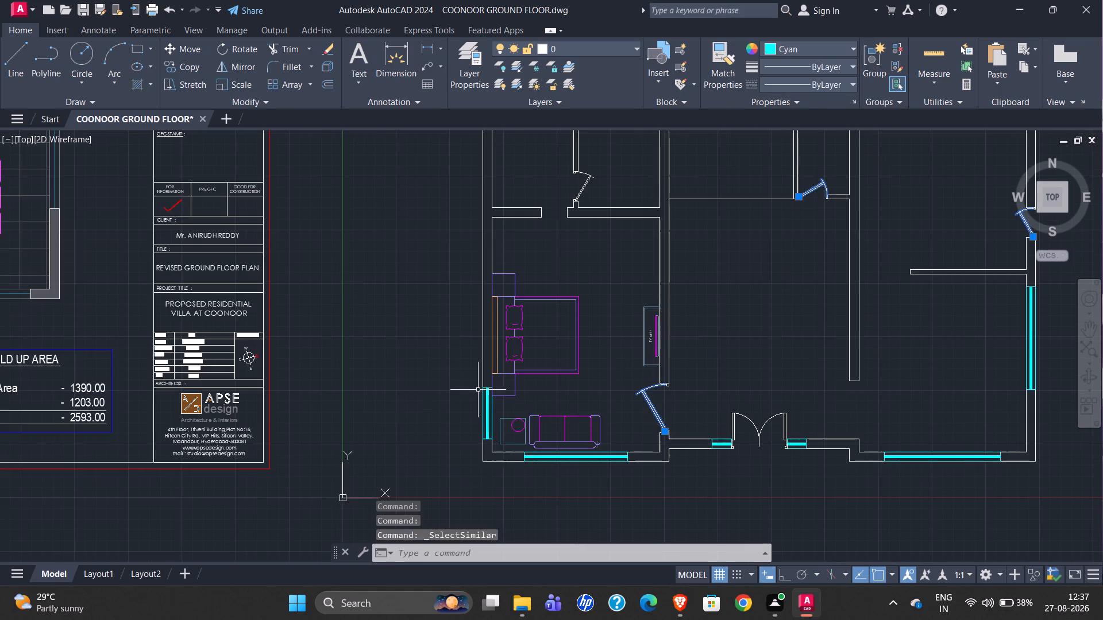
pyautogui.scroll(-1, 425, 382)
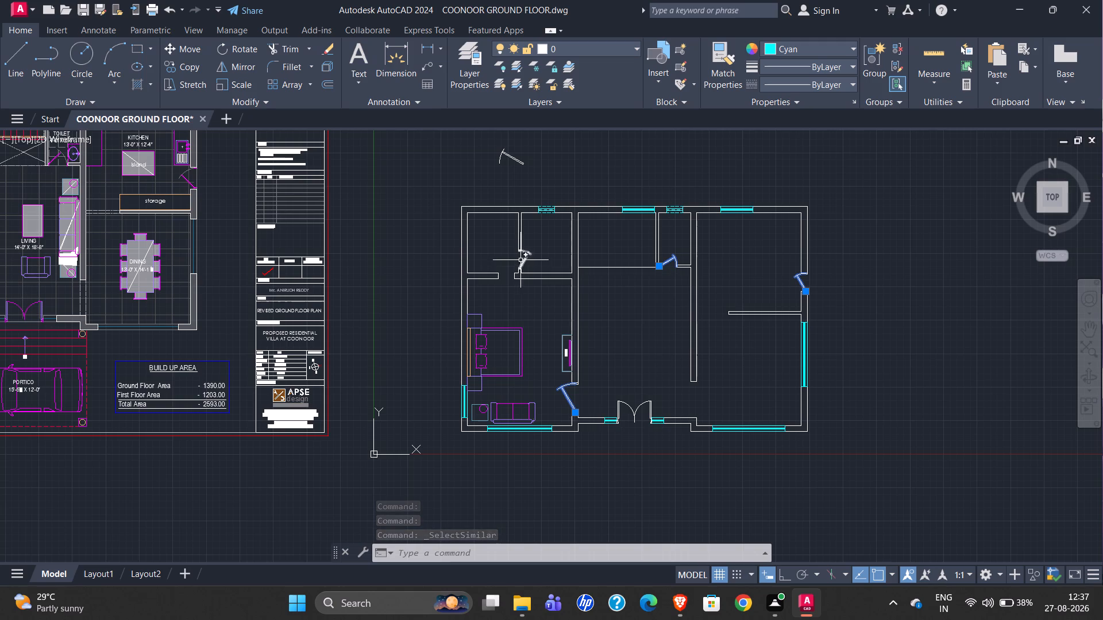
pyautogui.scroll(2, 523, 258)
pyautogui.click(521, 258)
pyautogui.scroll(-2, 478, 237)
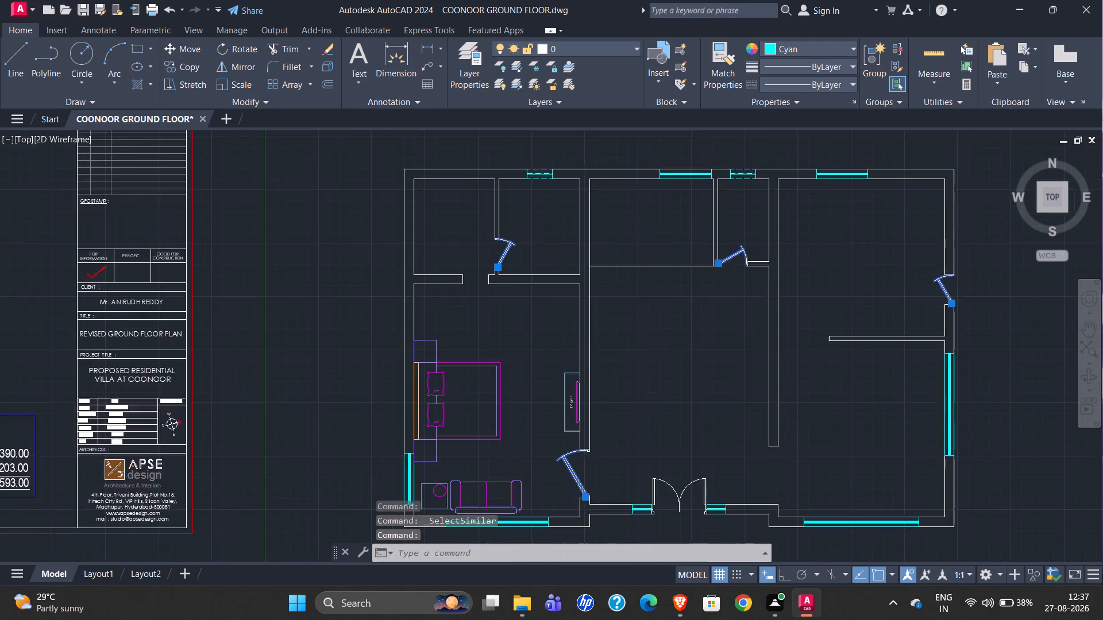
pyautogui.click(800, 46)
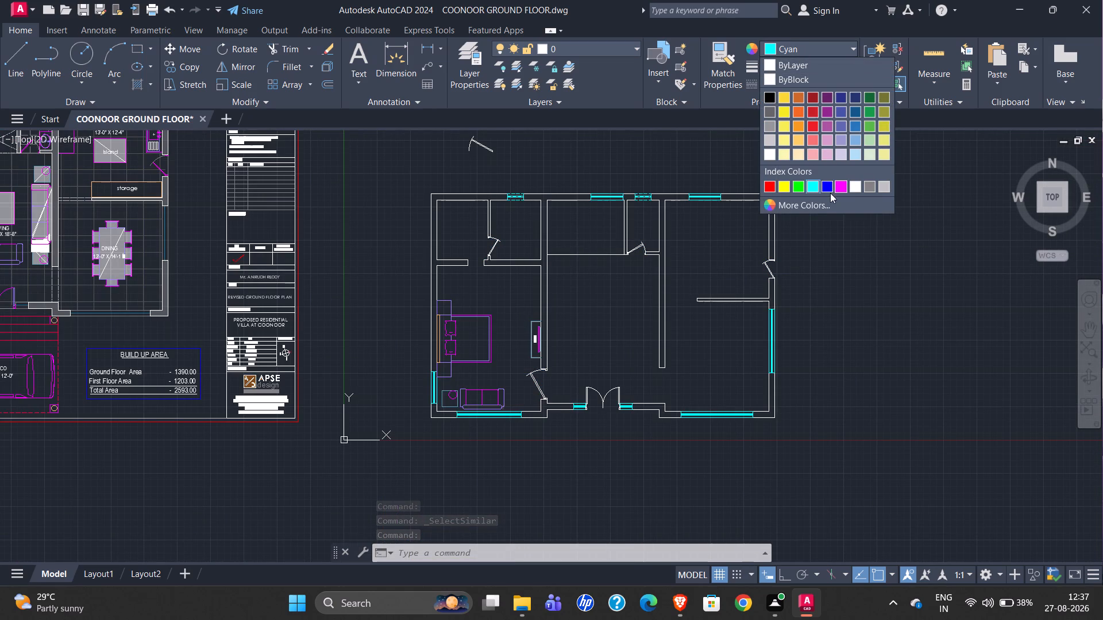
pyautogui.click(796, 189)
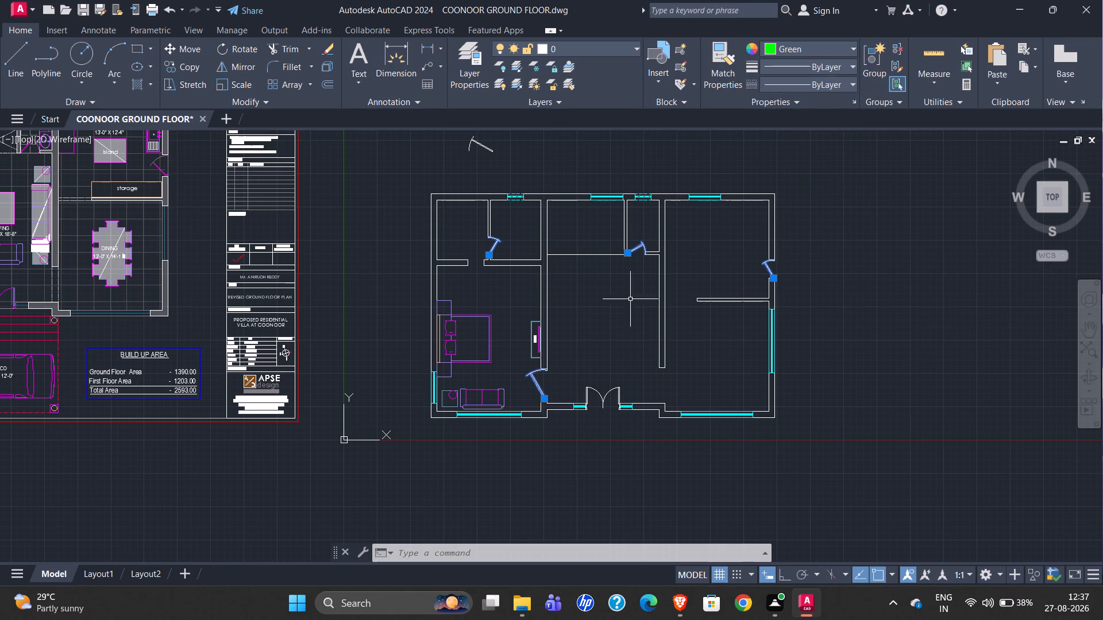
pyautogui.scroll(4, 532, 386)
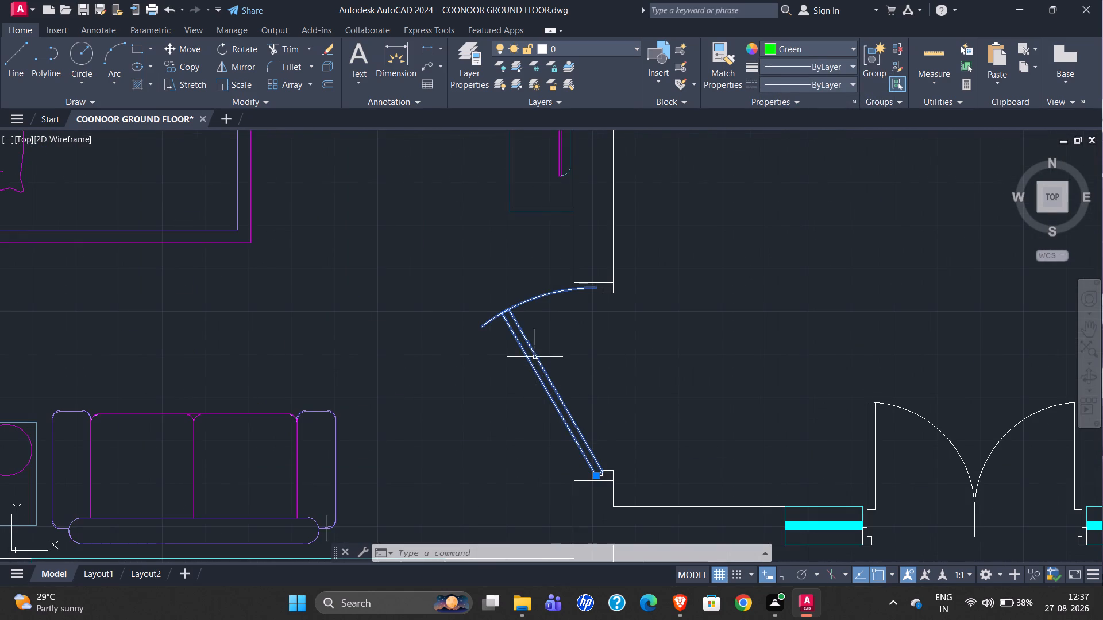
pyautogui.press('Escape')
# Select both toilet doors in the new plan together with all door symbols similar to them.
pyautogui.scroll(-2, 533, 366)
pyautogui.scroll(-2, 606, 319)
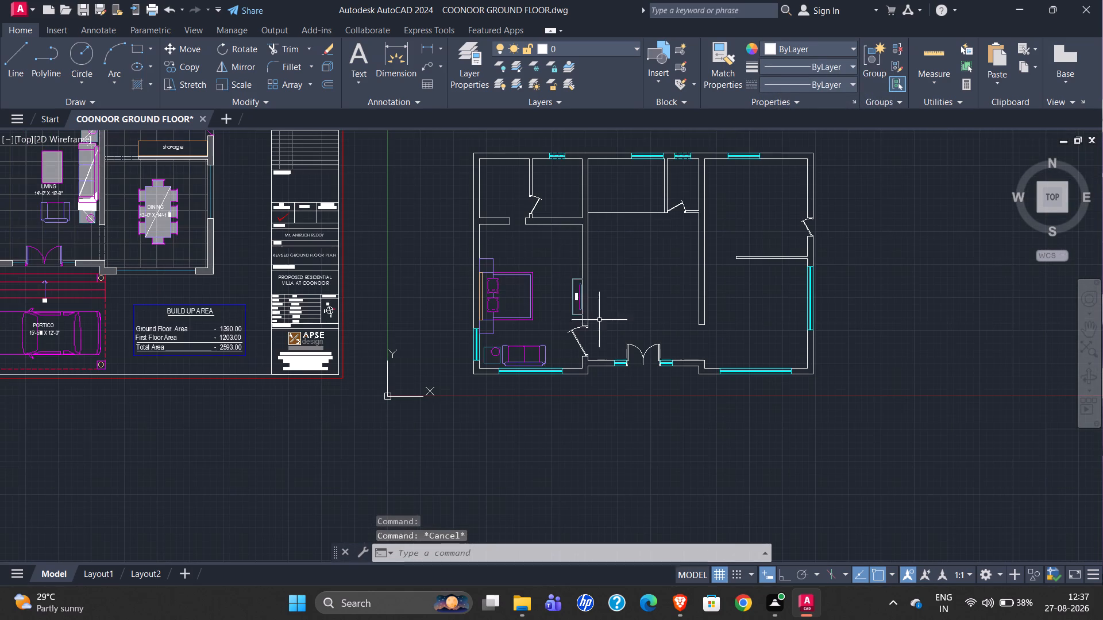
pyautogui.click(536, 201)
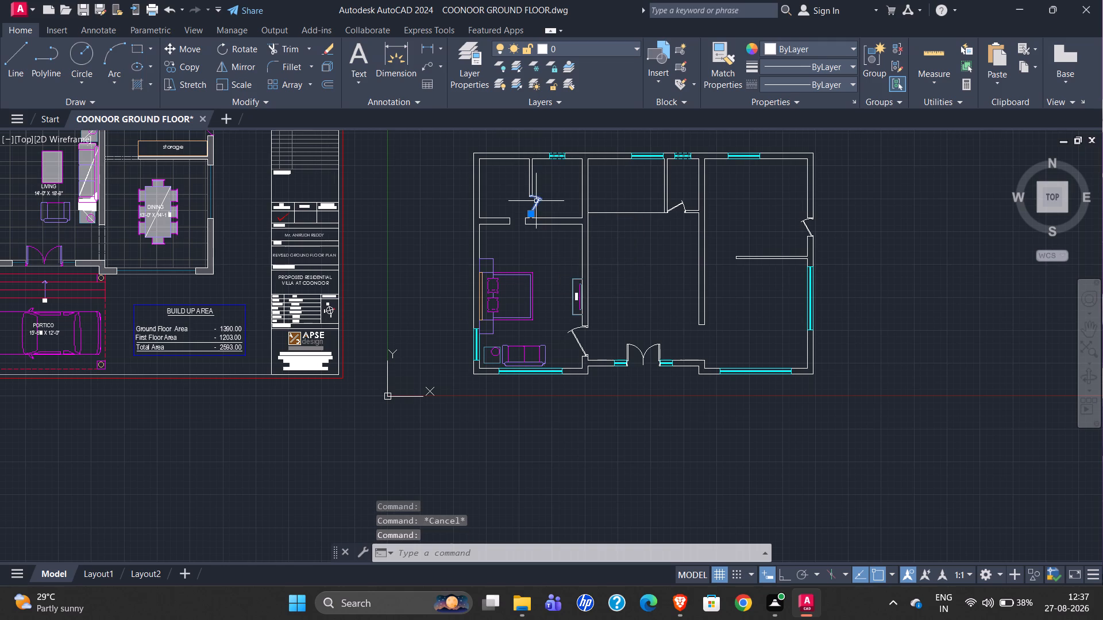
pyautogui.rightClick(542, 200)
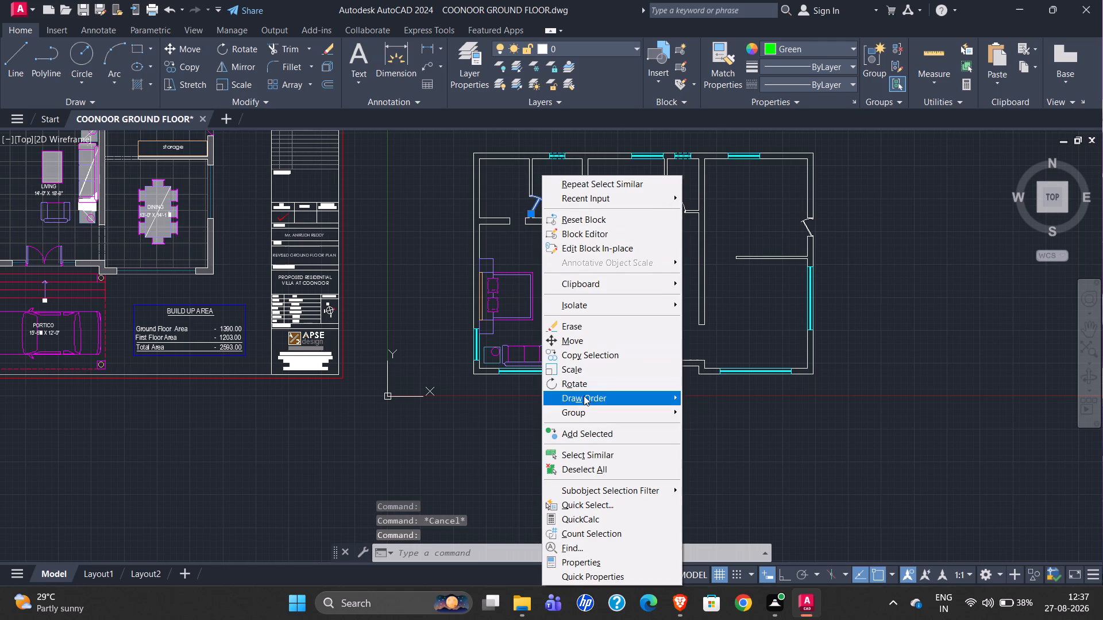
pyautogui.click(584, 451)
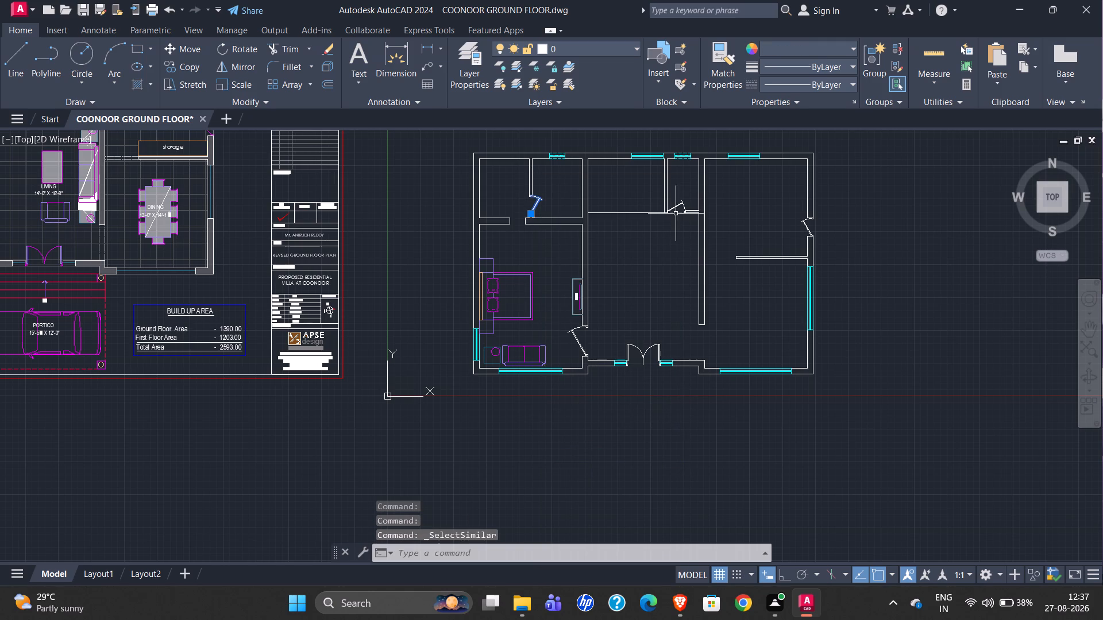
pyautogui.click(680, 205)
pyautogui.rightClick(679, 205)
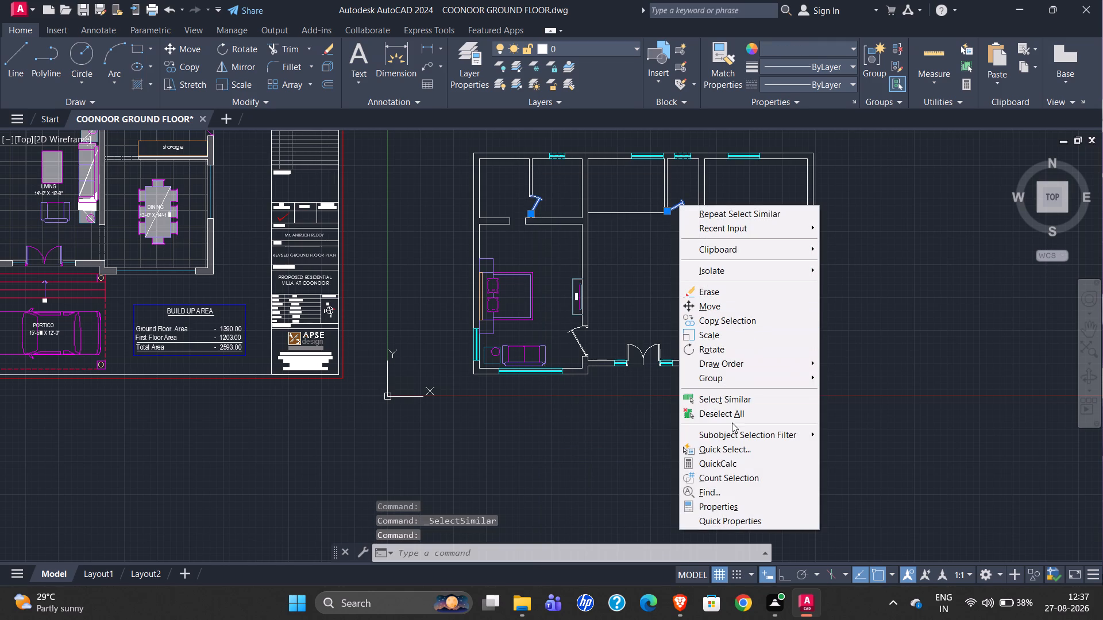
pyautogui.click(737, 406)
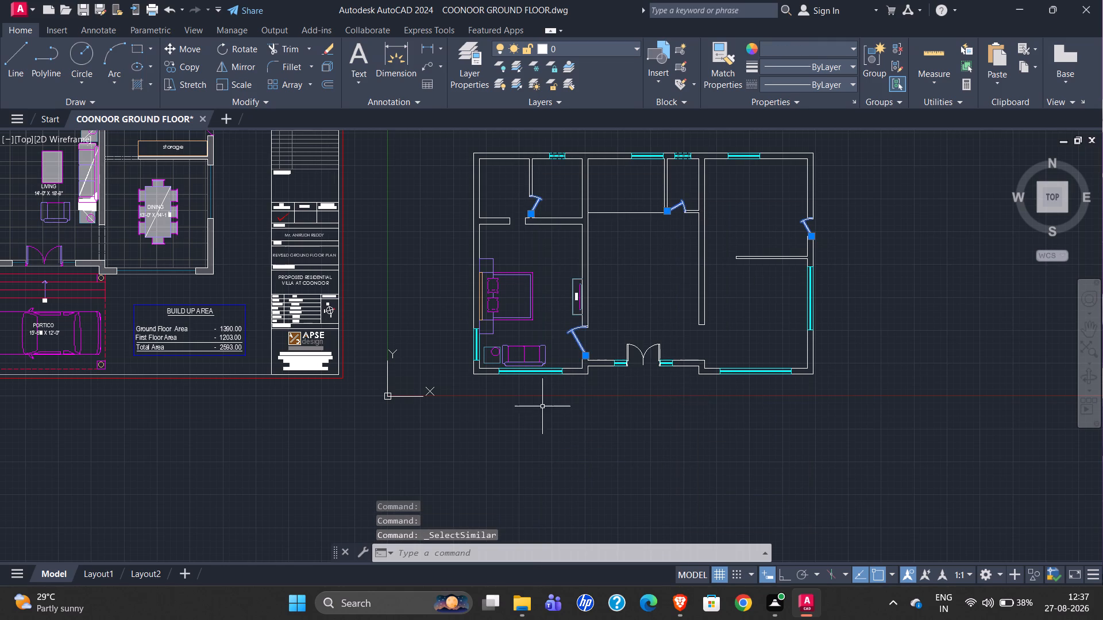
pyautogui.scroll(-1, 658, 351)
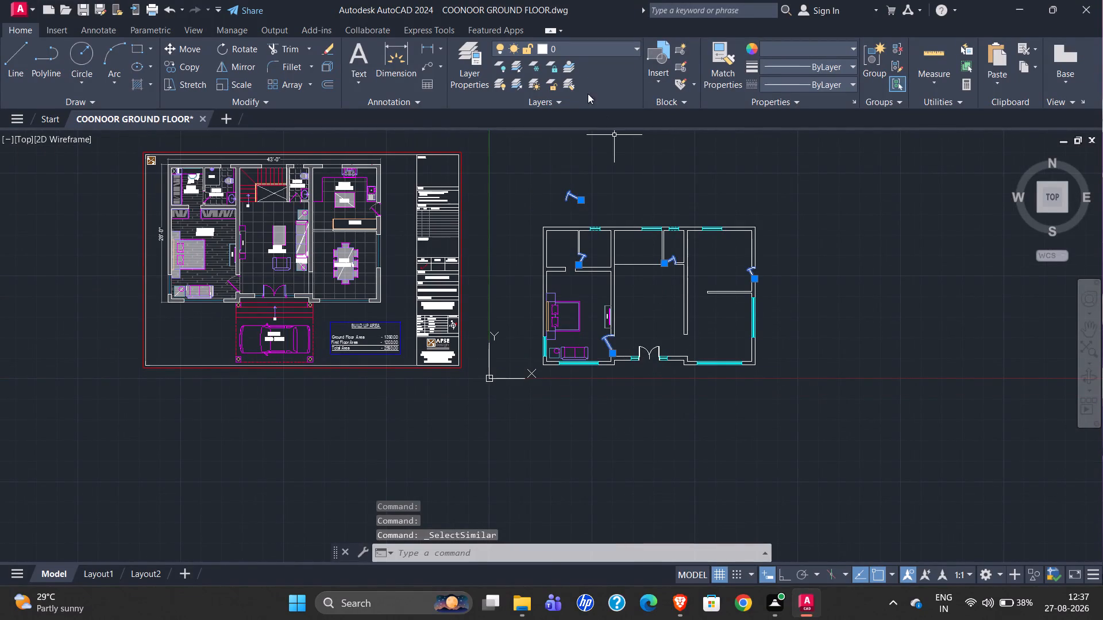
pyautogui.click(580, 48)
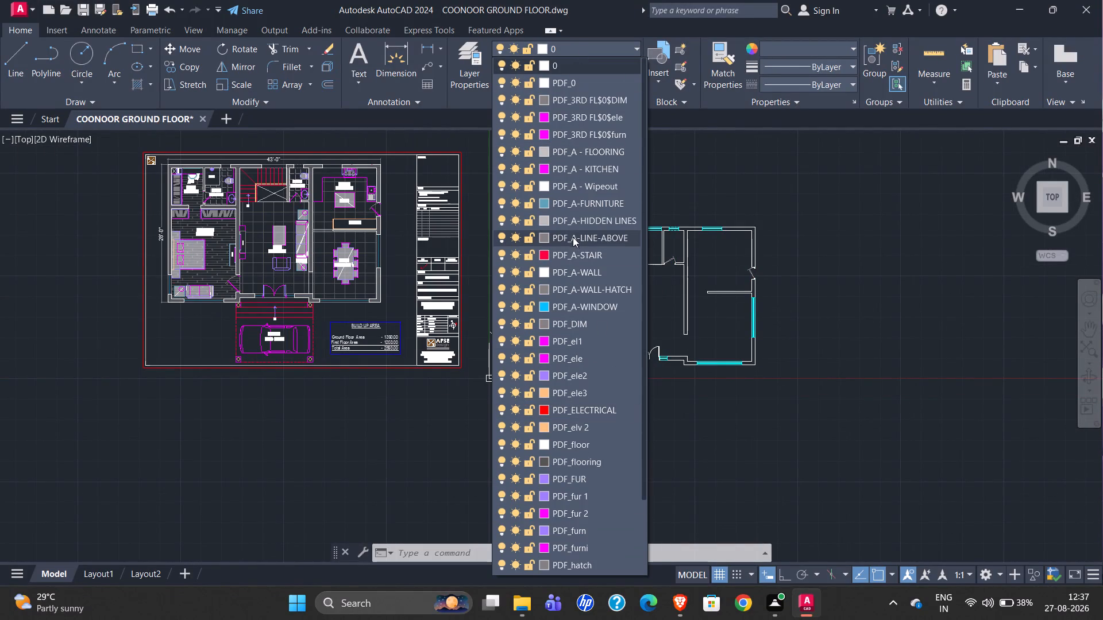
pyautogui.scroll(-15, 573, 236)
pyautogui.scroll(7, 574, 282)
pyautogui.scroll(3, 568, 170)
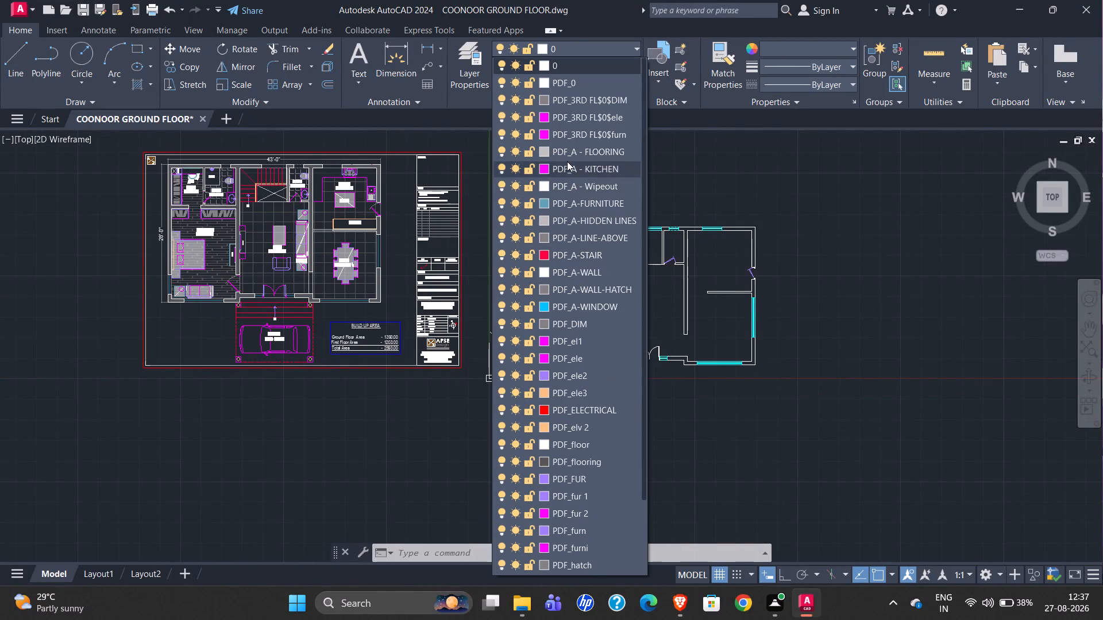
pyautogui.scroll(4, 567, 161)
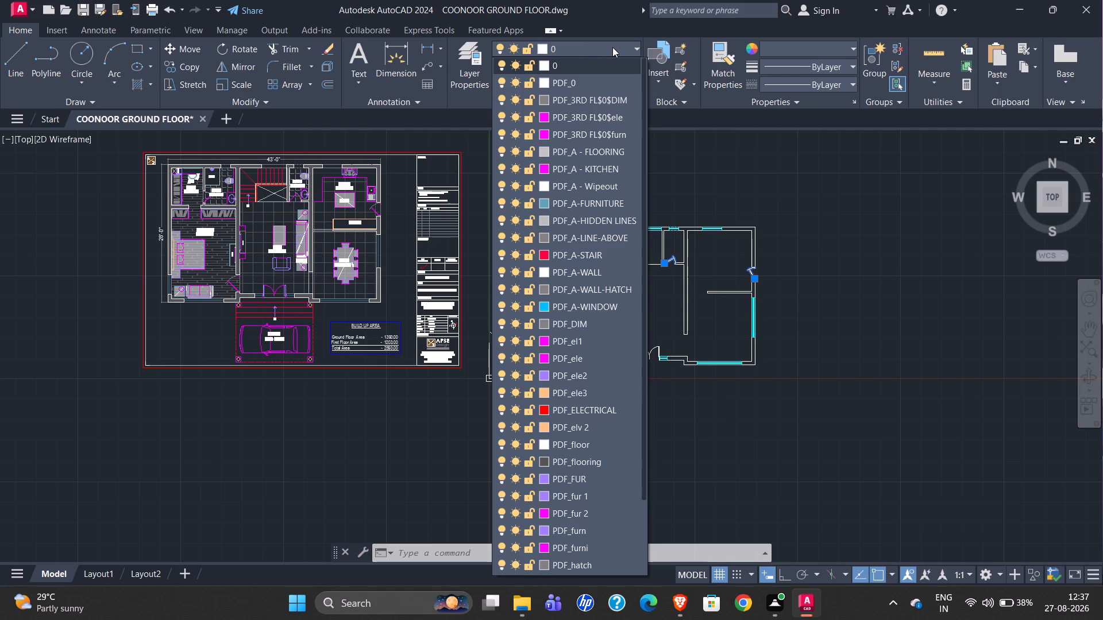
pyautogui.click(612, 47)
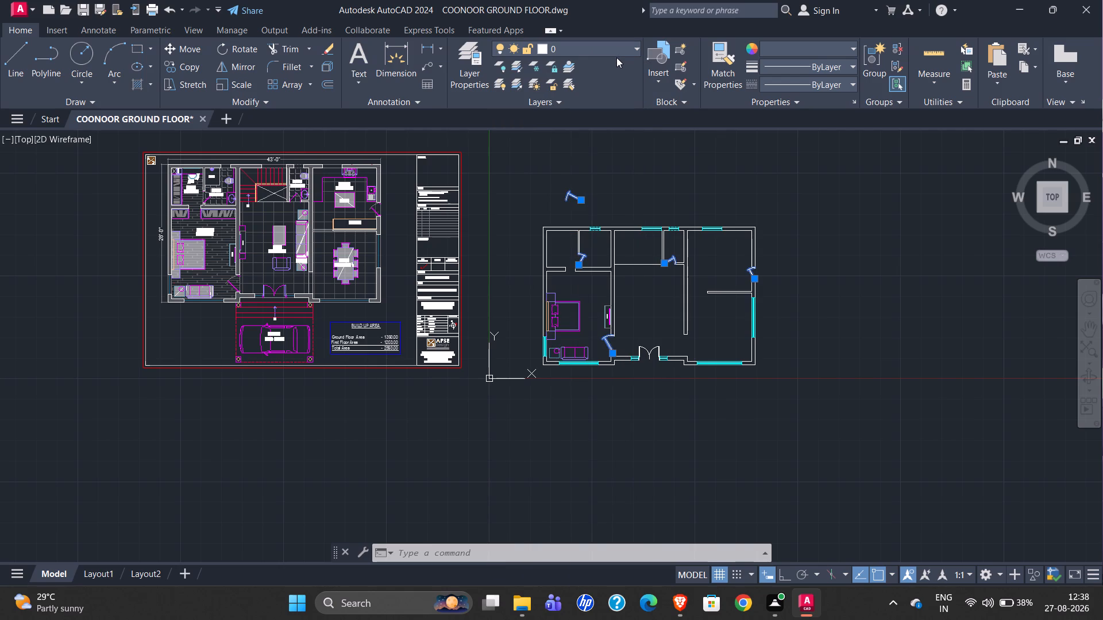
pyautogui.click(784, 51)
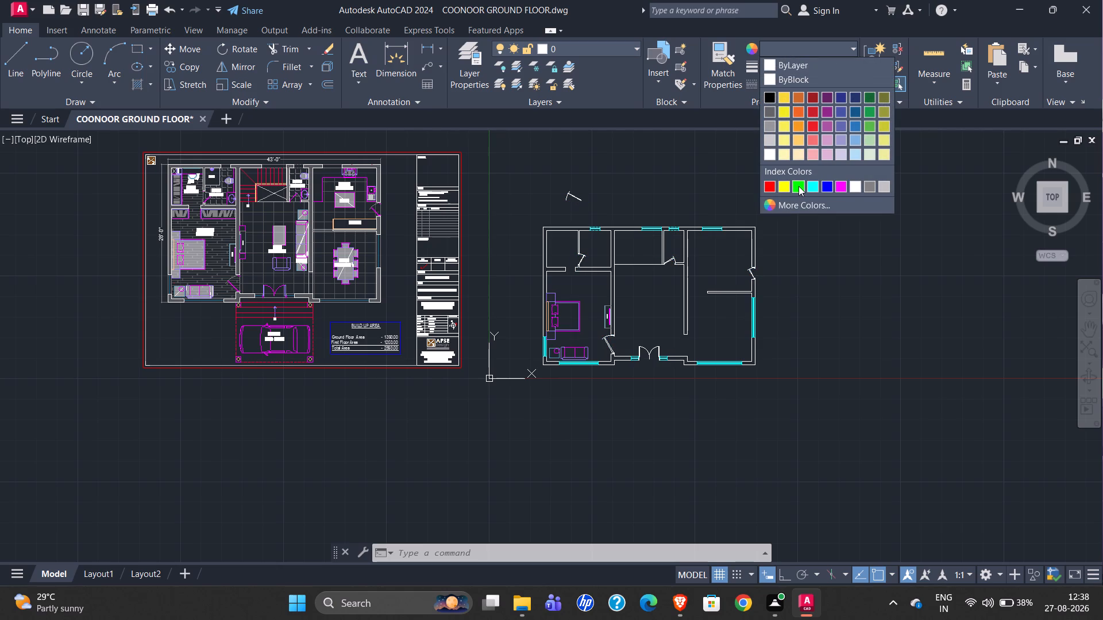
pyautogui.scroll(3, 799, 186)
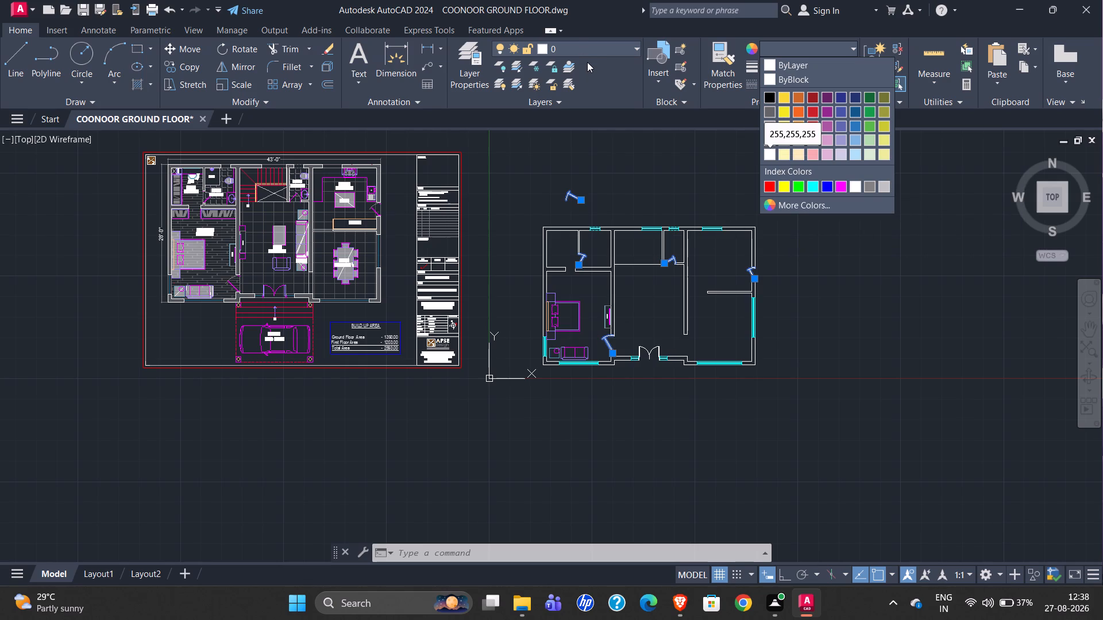
# Create five new layers in the drawing.
pyautogui.click(472, 60)
pyautogui.click(472, 61)
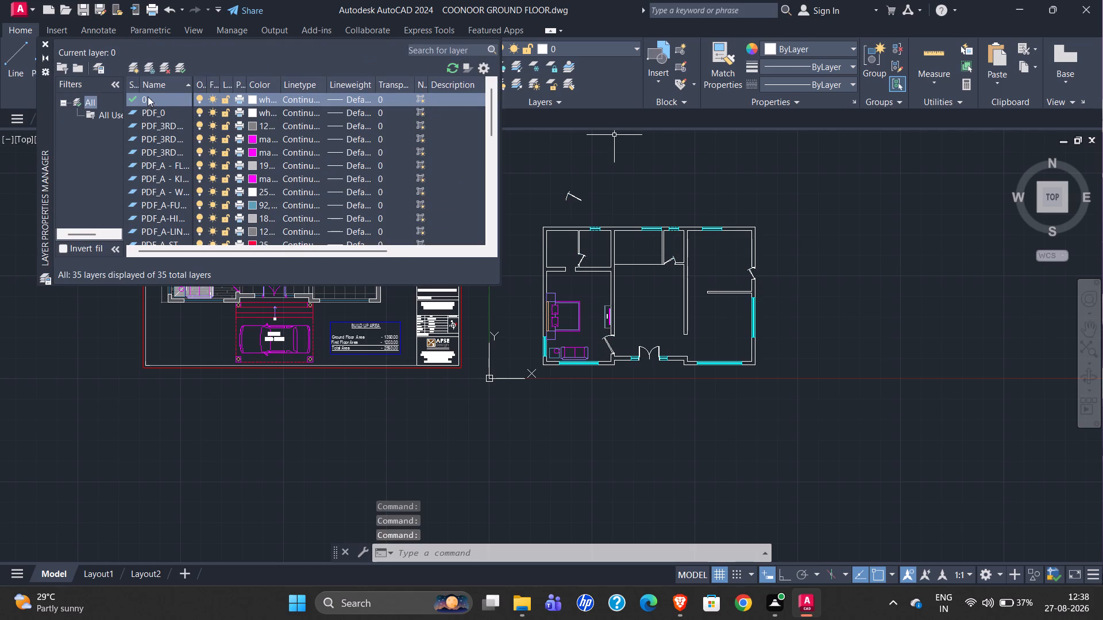
pyautogui.tripleClick(132, 68)
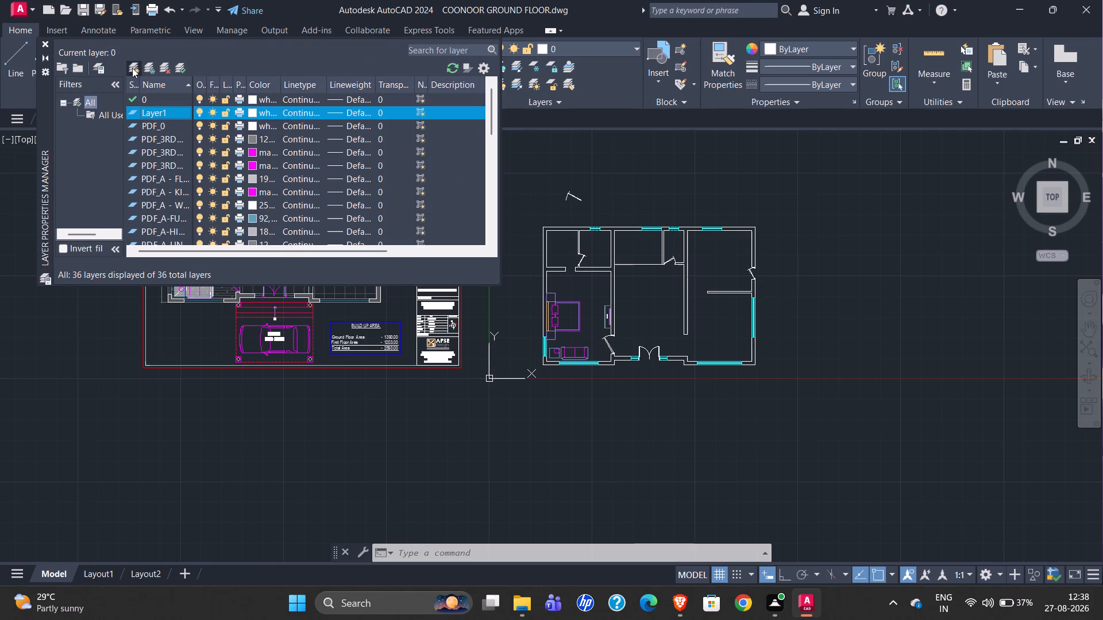
pyautogui.tripleClick(132, 68)
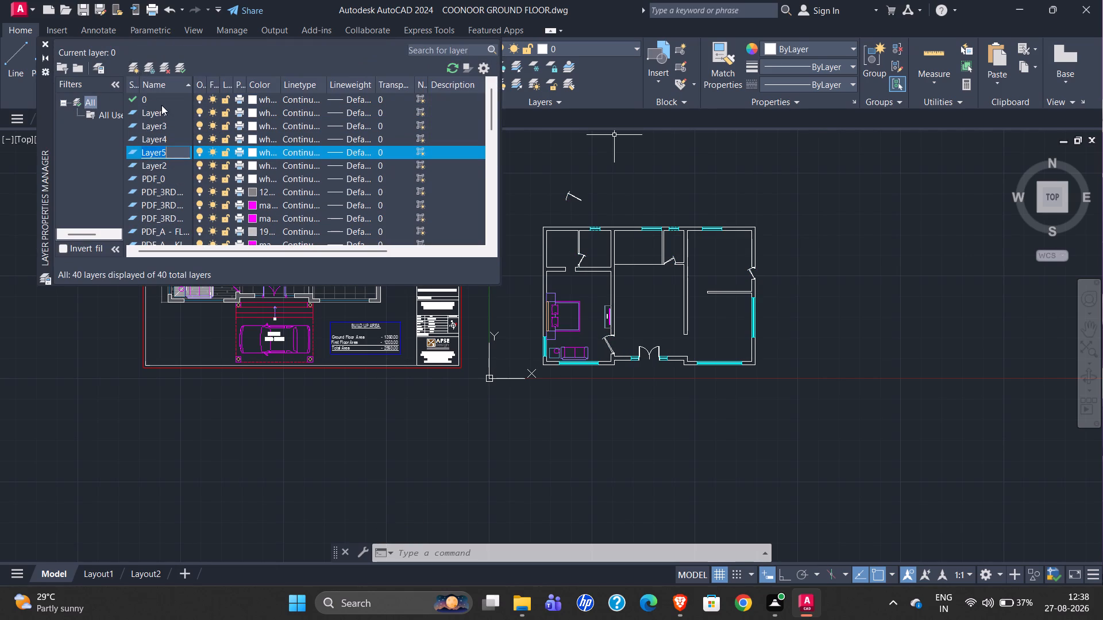
# Rename the new layer Layer1 as WALLS.
pyautogui.click(161, 105)
pyautogui.doubleClick(162, 111)
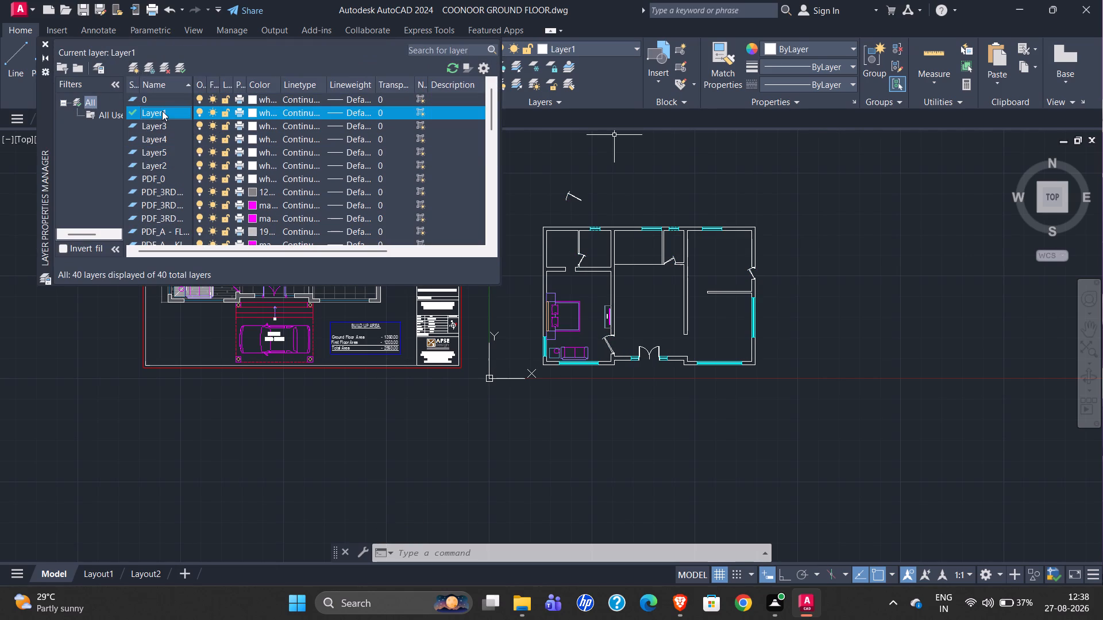
pyautogui.click(162, 111)
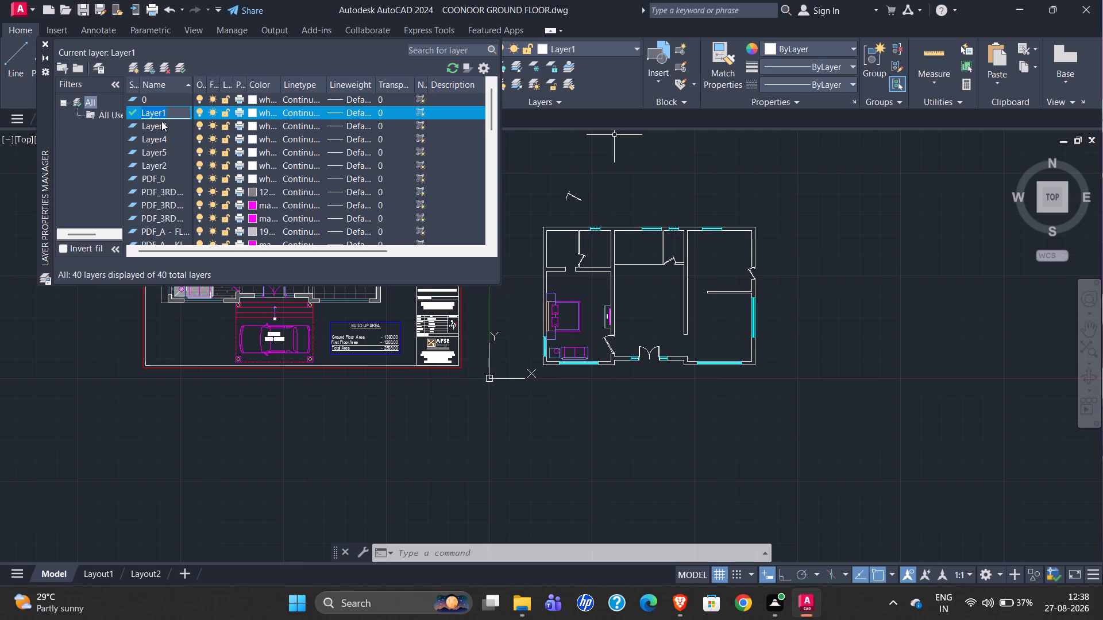
pyautogui.write('WALLS')
pyautogui.press('Return')
# Rename the new layer Layer3 as DOORS and set its layer colour to green.
pyautogui.doubleClick(165, 128)
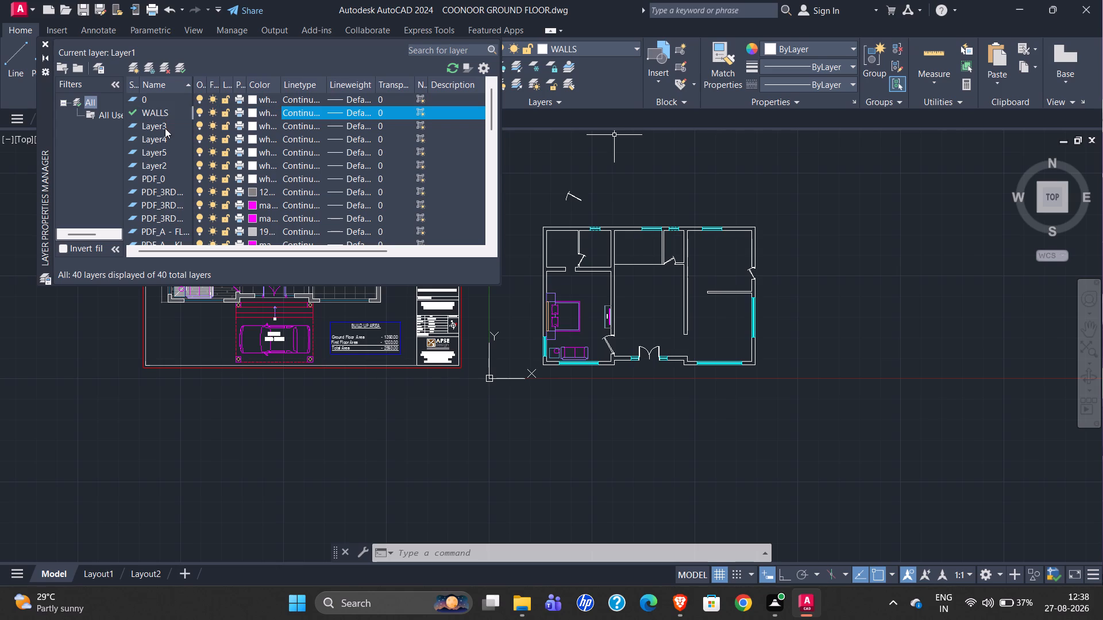
pyautogui.click(165, 128)
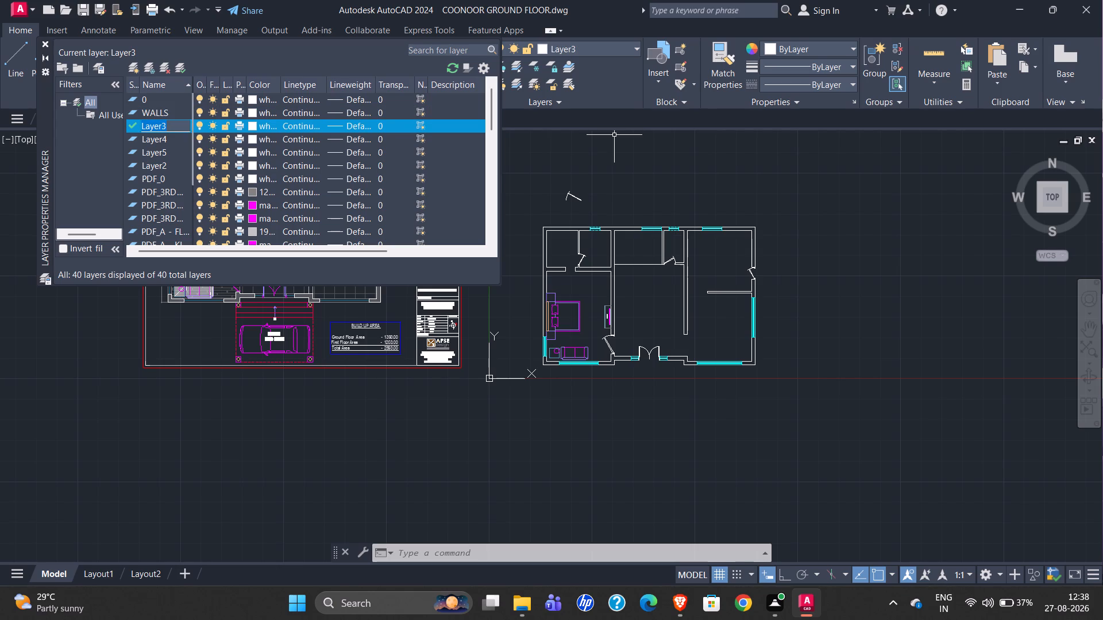
pyautogui.write('DOORS')
pyautogui.press('Return')
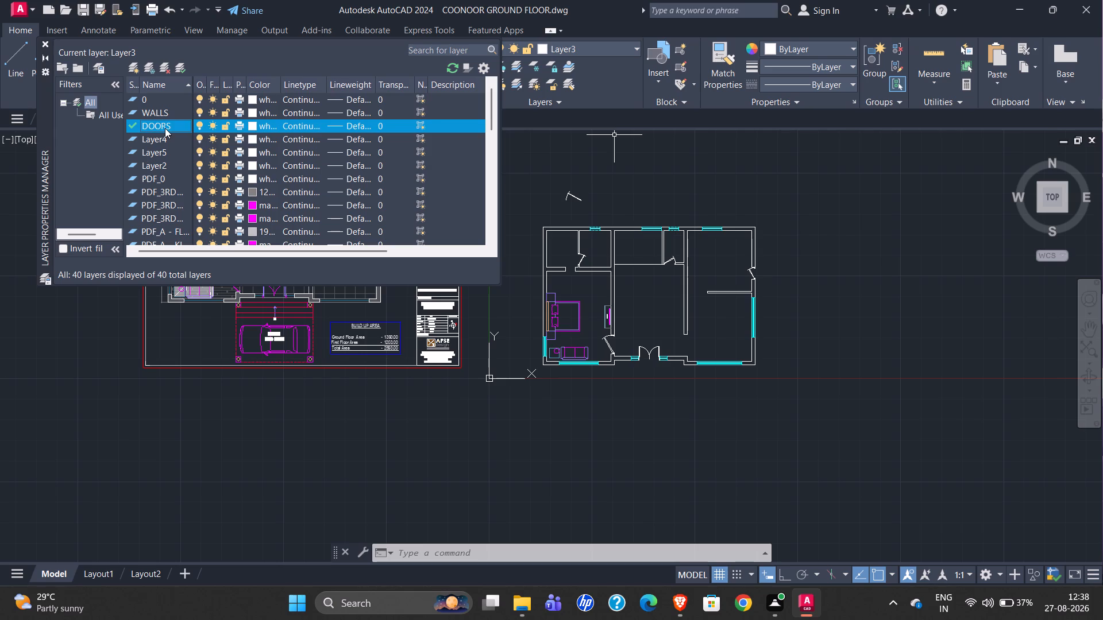
pyautogui.click(251, 127)
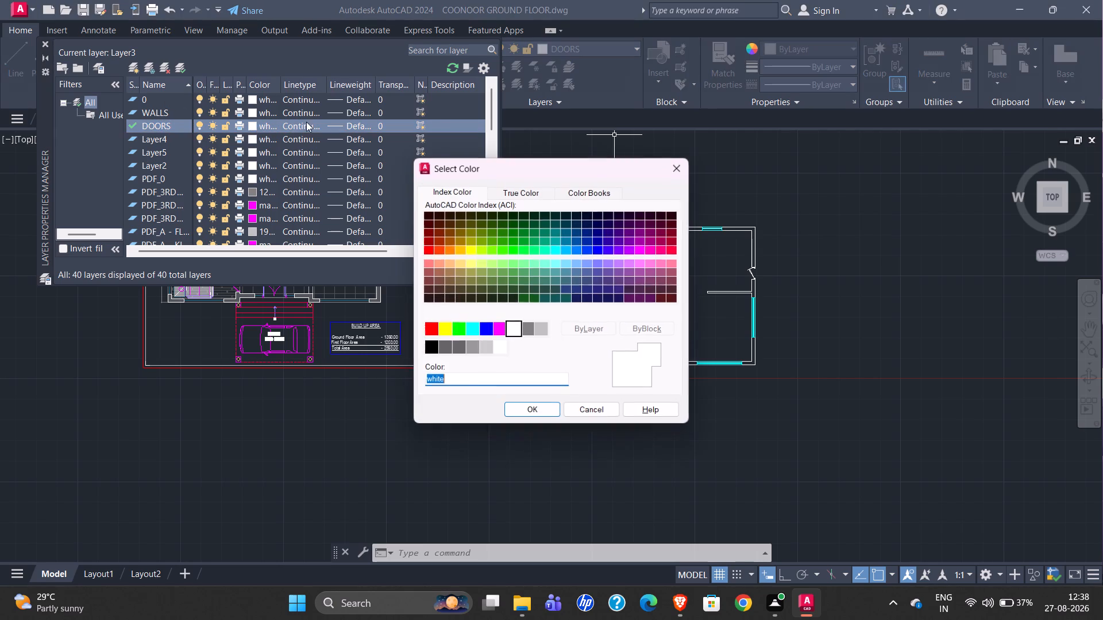
pyautogui.click(461, 330)
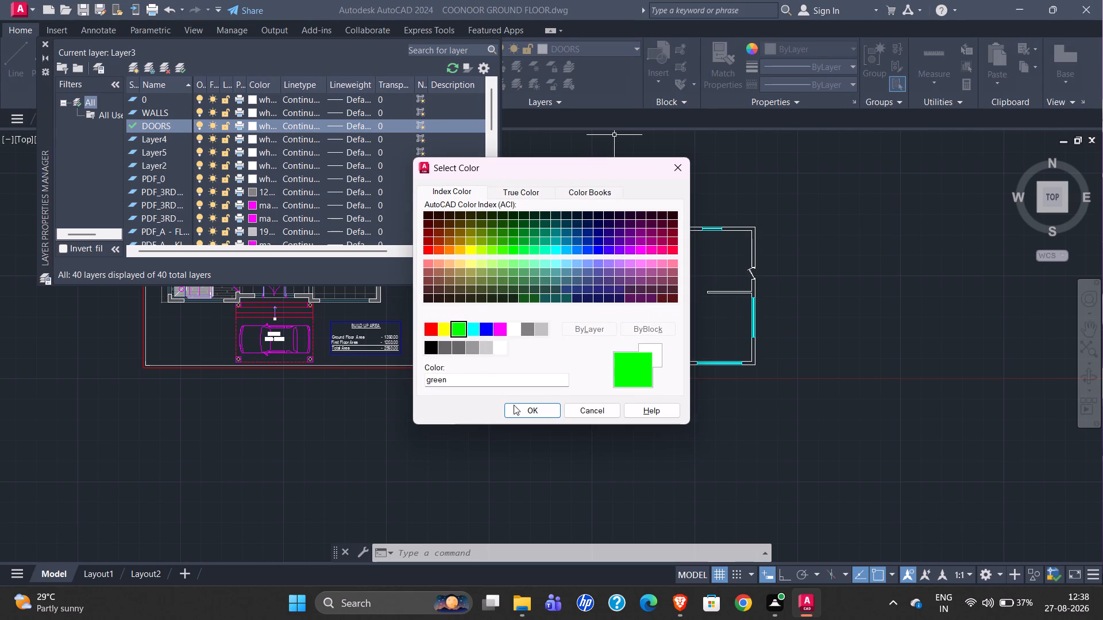
pyautogui.click(519, 409)
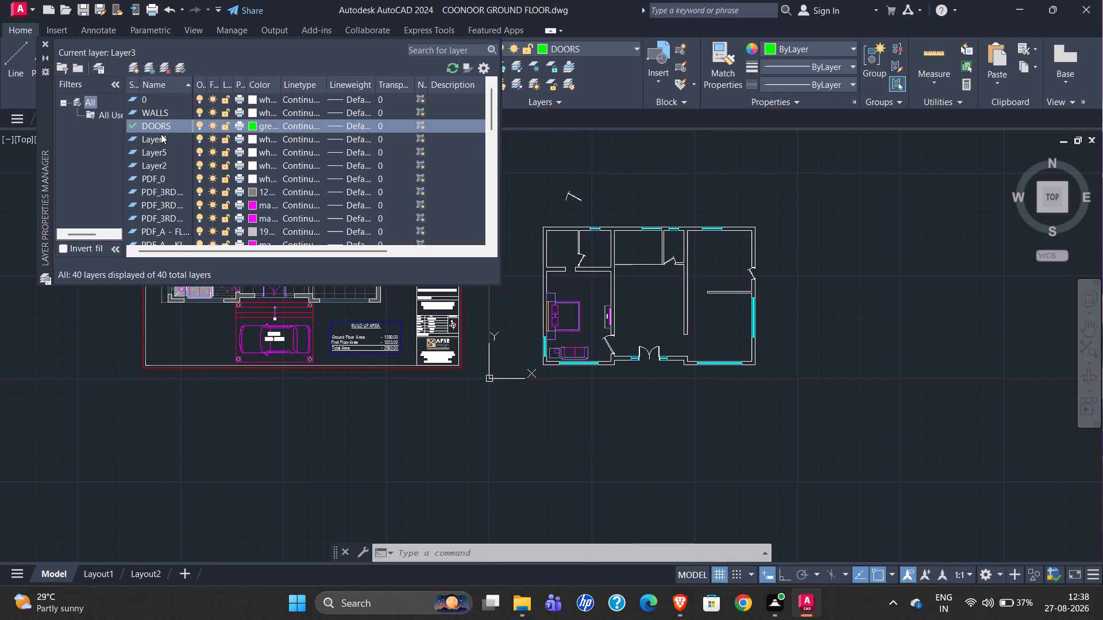
# Rename the new layer Layer4 as FUR and set its layer colour to yellow.
pyautogui.doubleClick(161, 134)
pyautogui.click(161, 134)
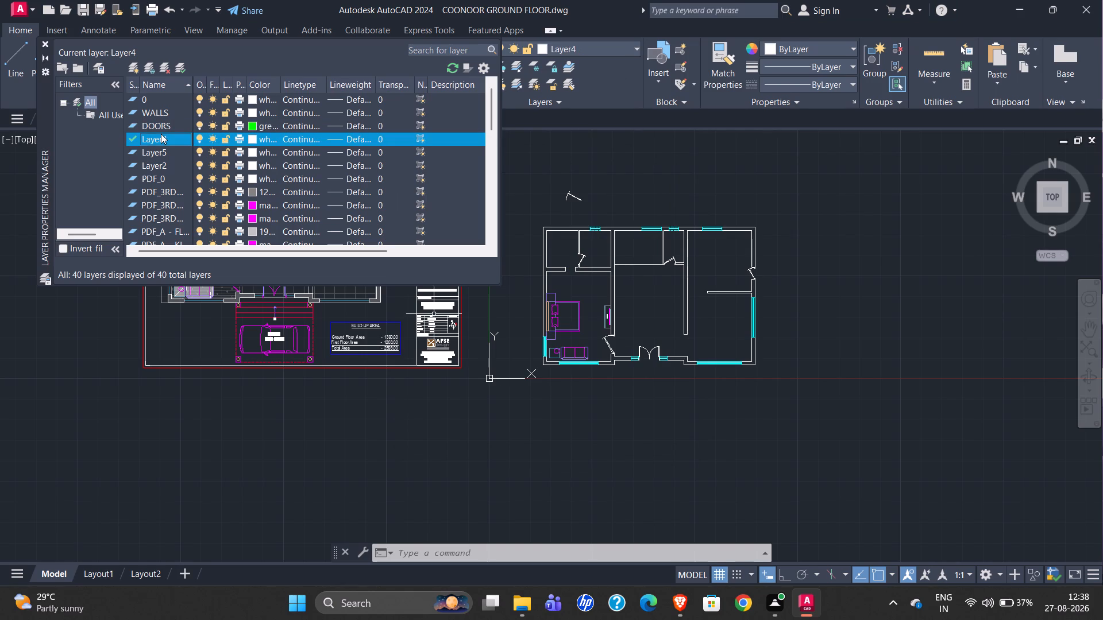
pyautogui.write('FUR')
pyautogui.press('Return')
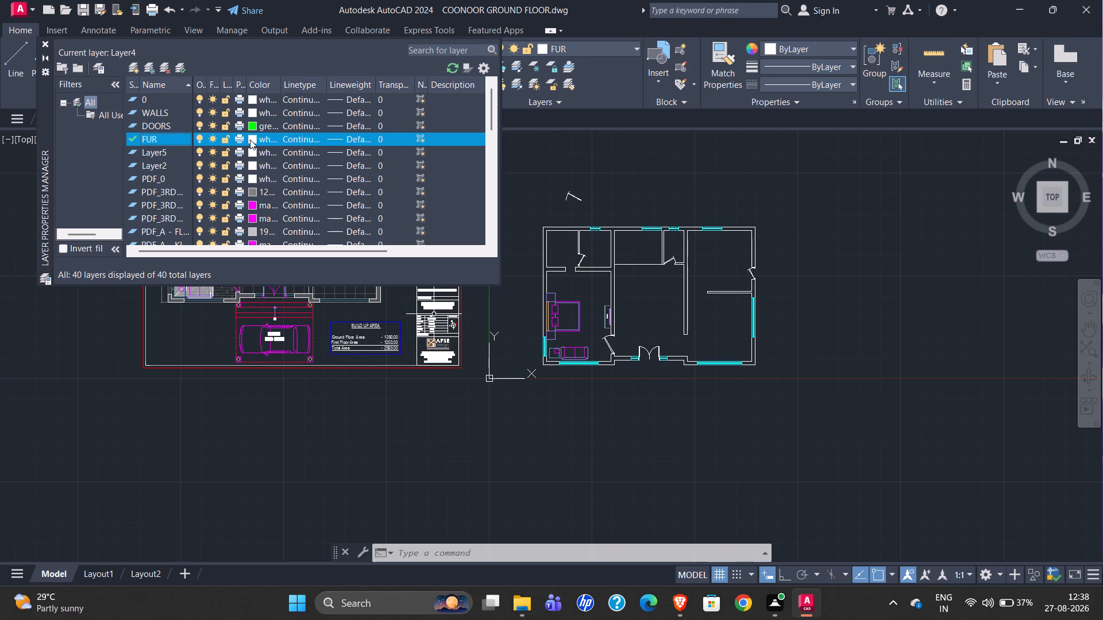
pyautogui.doubleClick(250, 139)
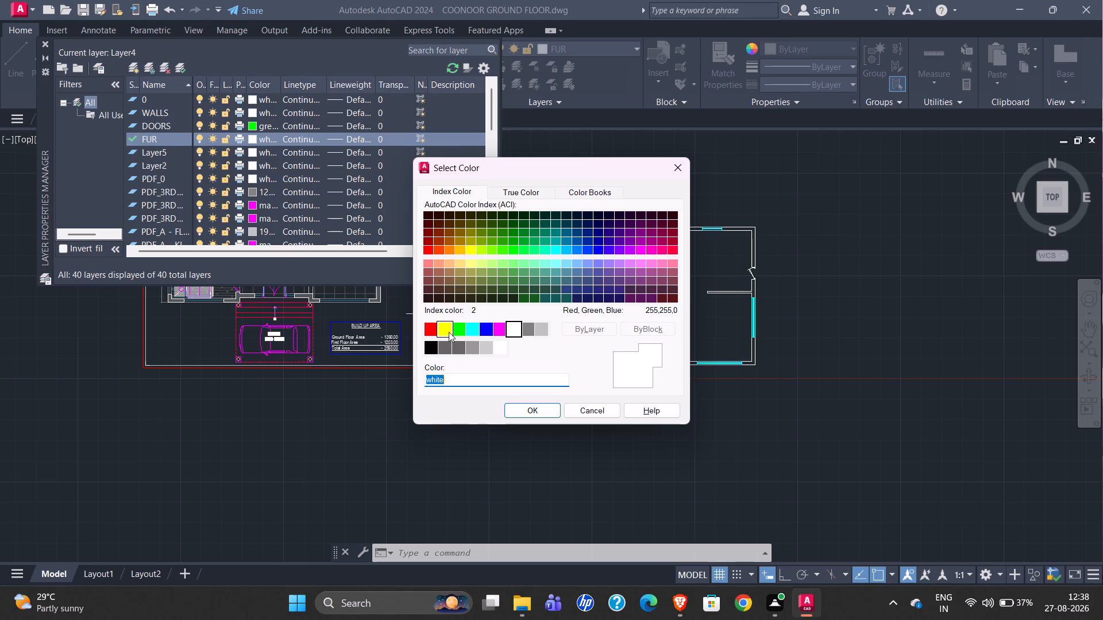
pyautogui.click(449, 332)
pyautogui.click(531, 410)
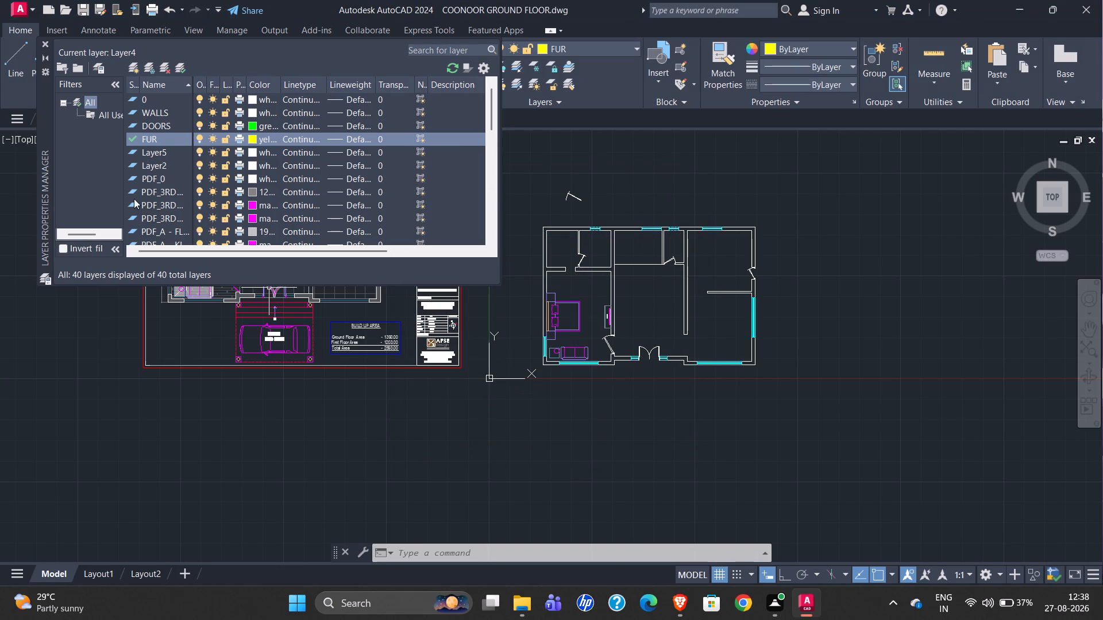
# Rename the new layer Layer5 as STAIRS and set its layer colour to red.
pyautogui.doubleClick(163, 151)
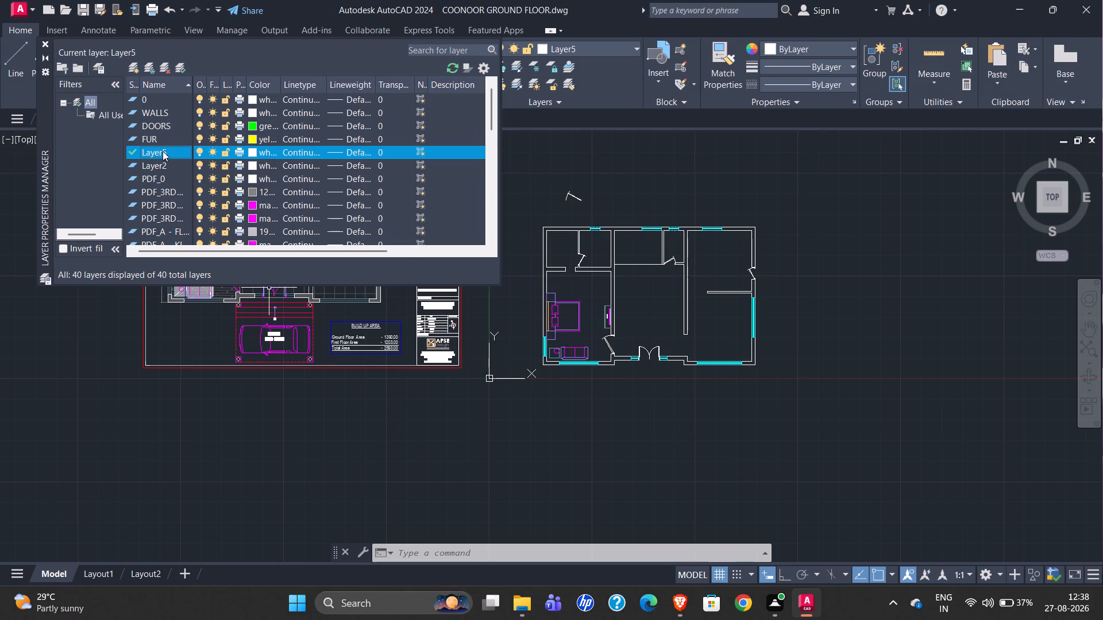
pyautogui.click(171, 151)
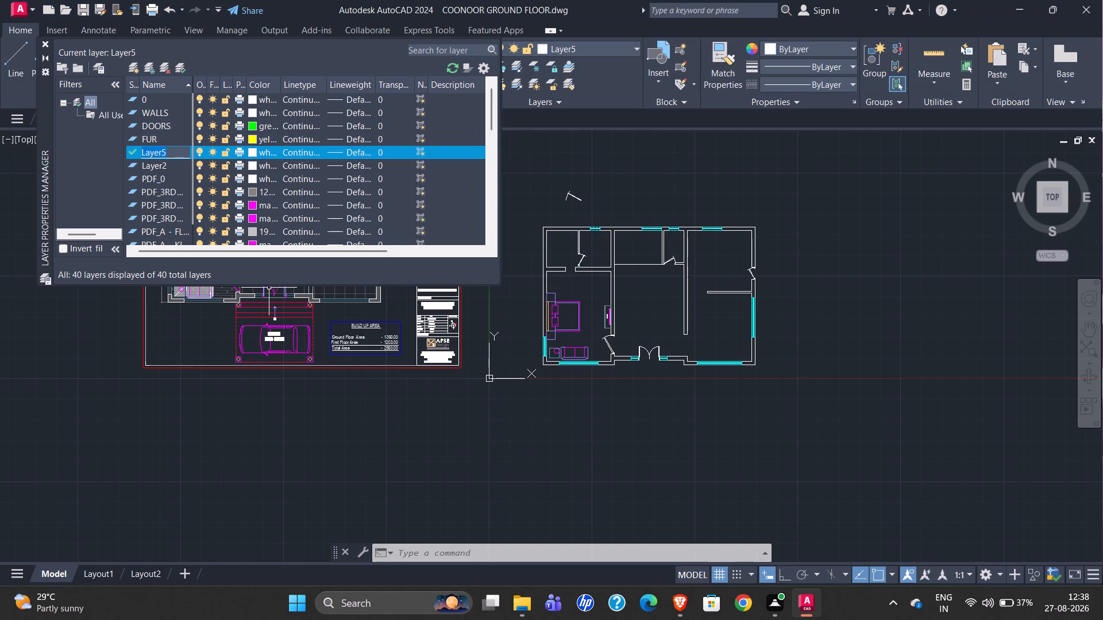
pyautogui.write('STA')
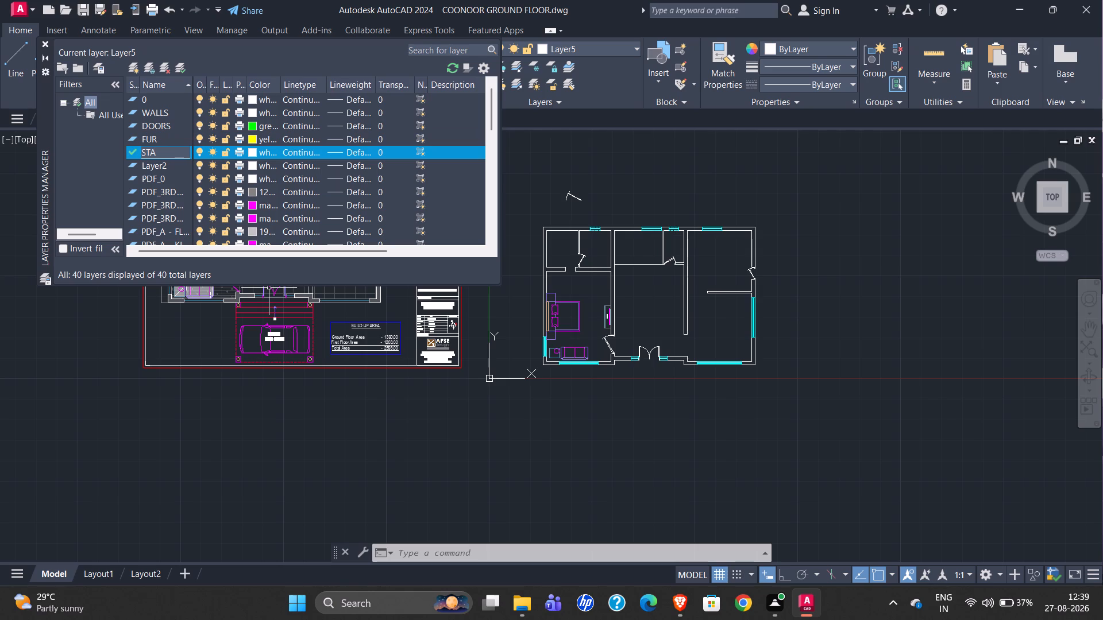
pyautogui.write('IRS')
pyautogui.press('Return')
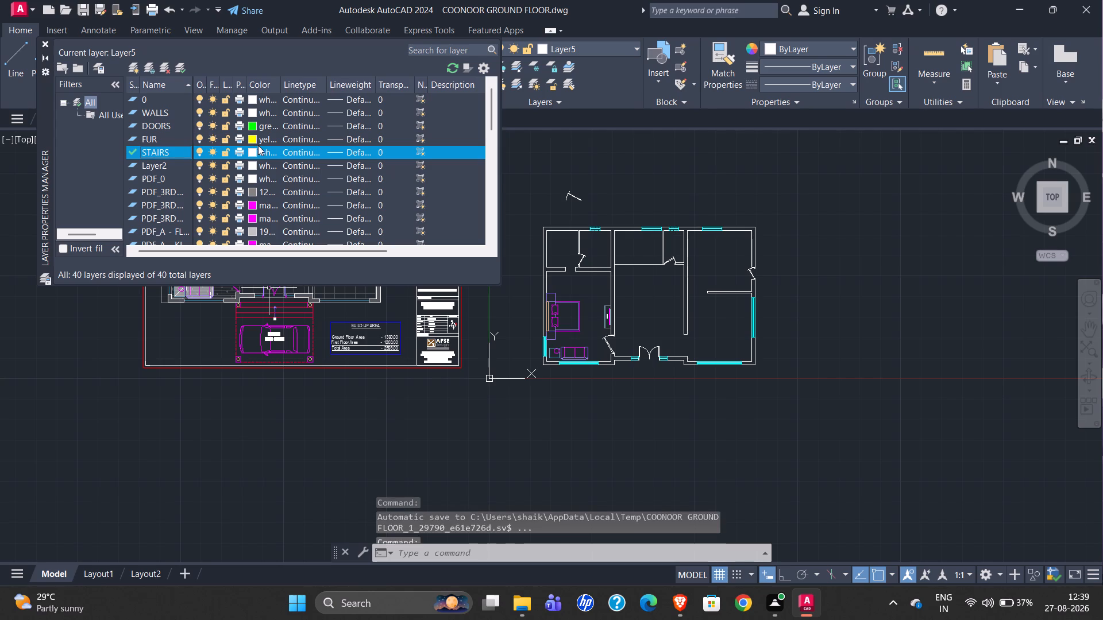
pyautogui.click(251, 153)
pyautogui.click(251, 153)
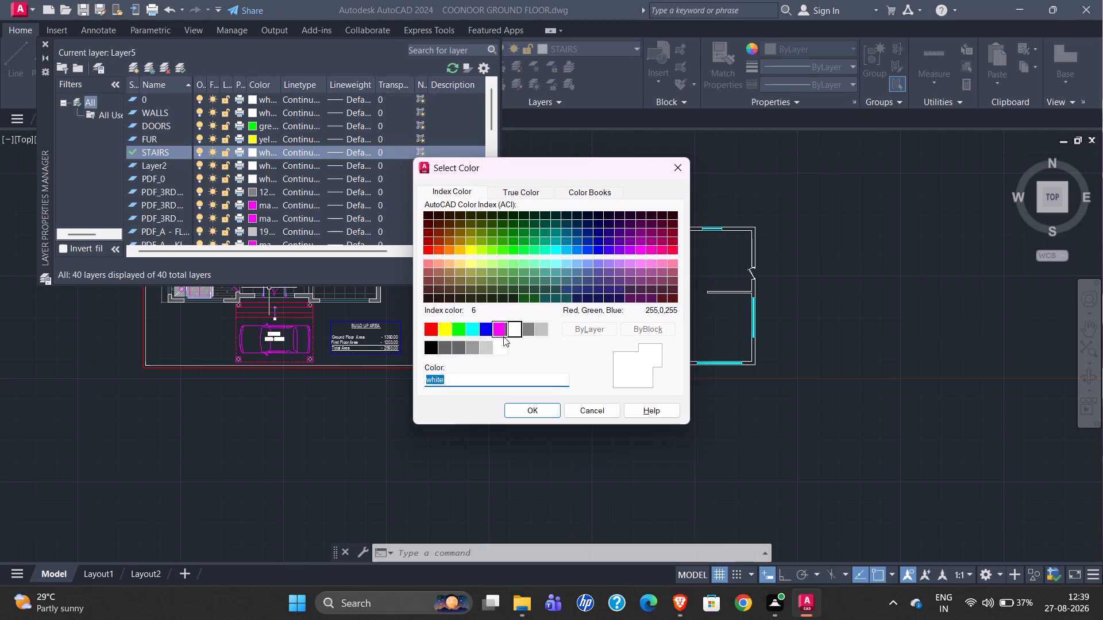
pyautogui.click(430, 330)
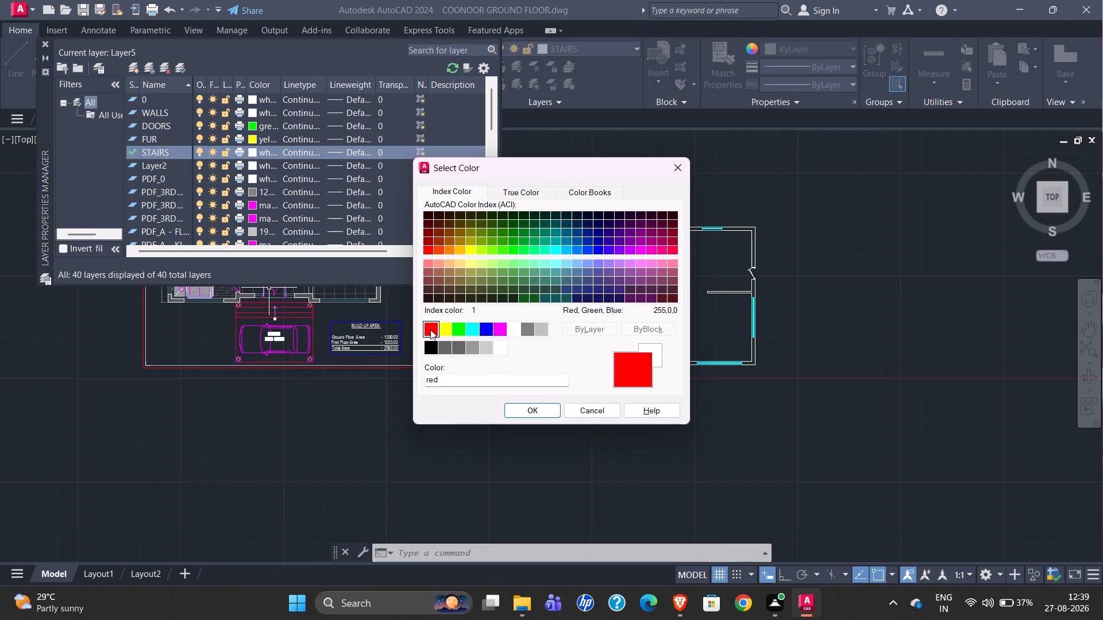
pyautogui.click(523, 412)
# Rename the new layer Layer2 as WINDOWS, make it the current layer and set its layer colour to cyan.
pyautogui.doubleClick(164, 162)
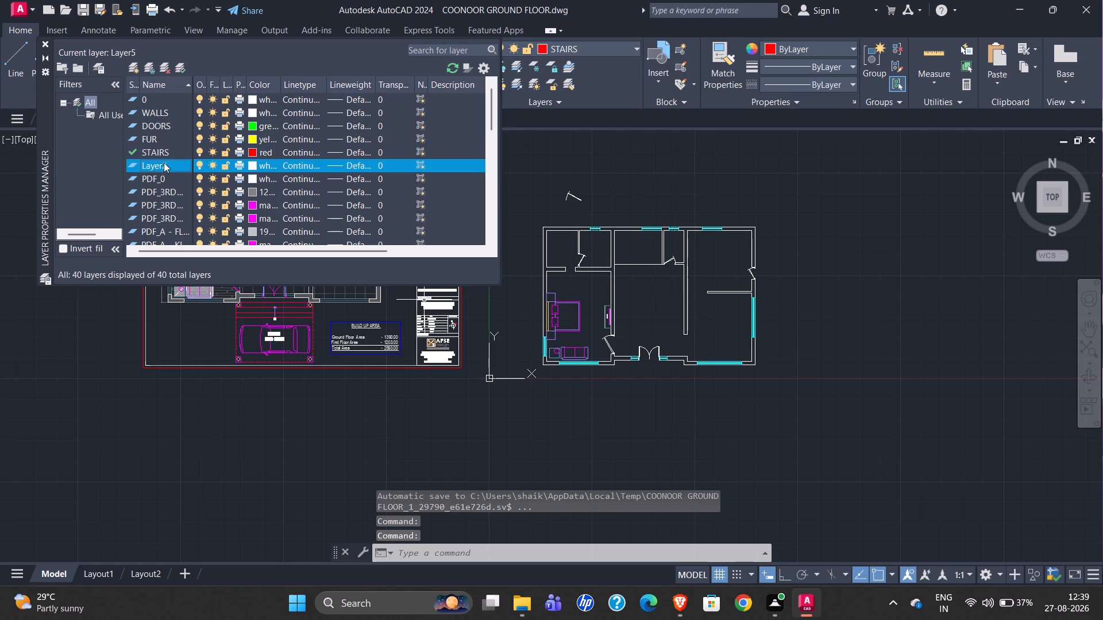
pyautogui.click(177, 163)
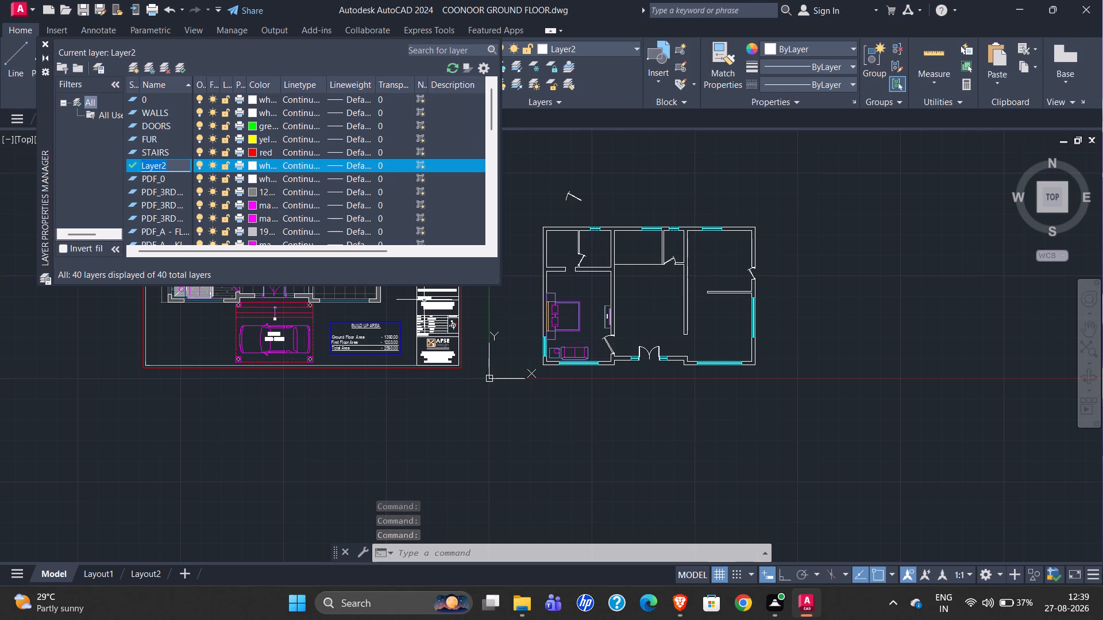
pyautogui.write('WINDOWS')
pyautogui.press('Return')
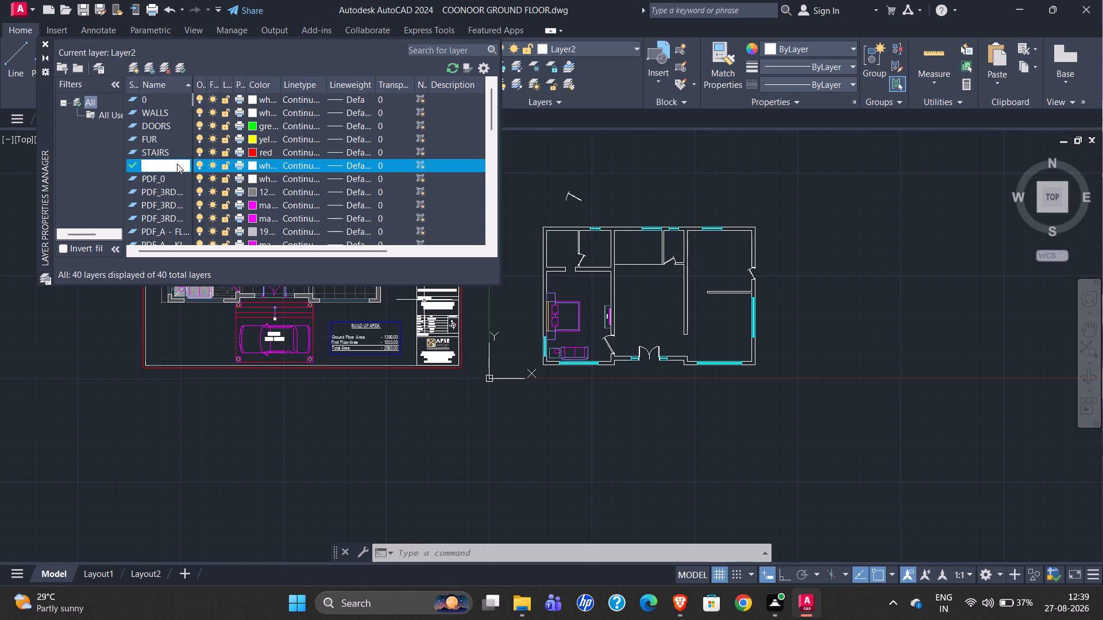
pyautogui.click(254, 166)
pyautogui.click(254, 166)
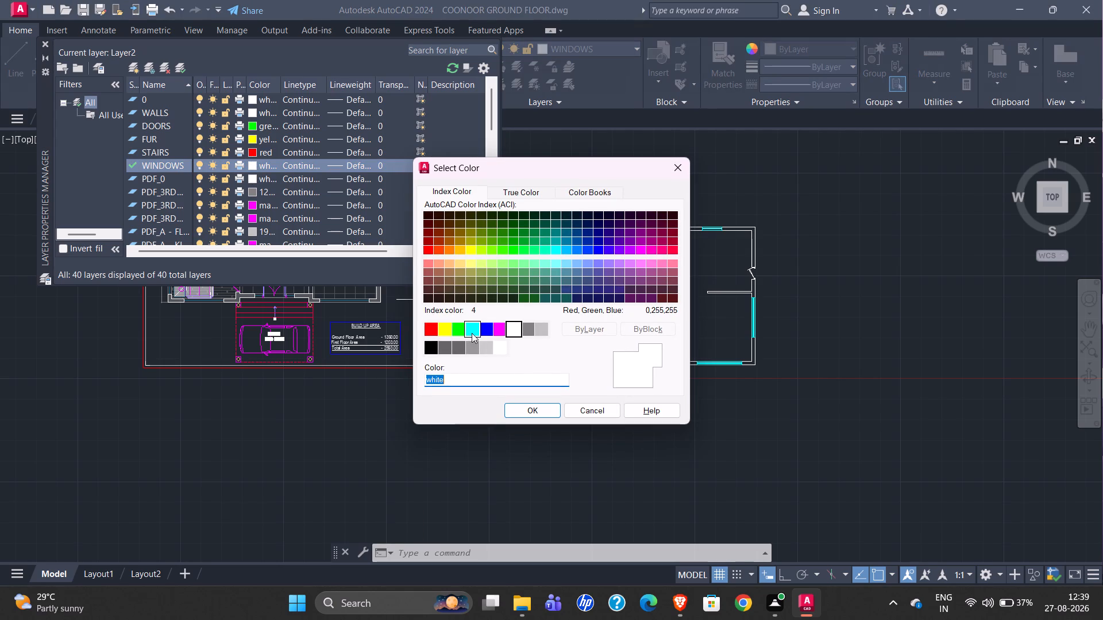
pyautogui.click(472, 333)
pyautogui.click(537, 412)
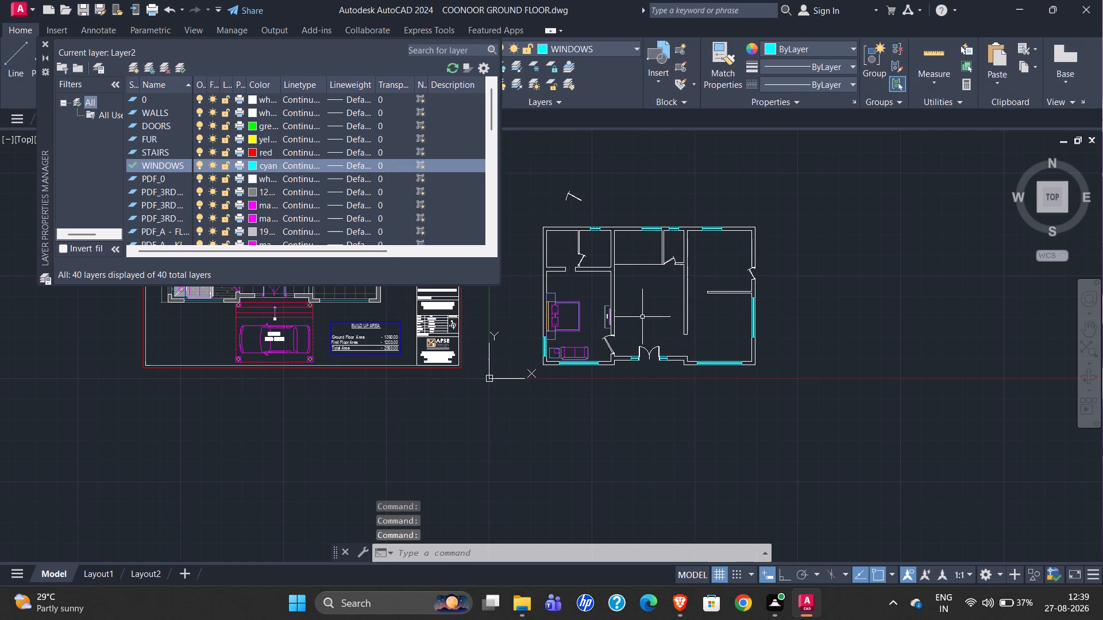
pyautogui.scroll(1, 612, 263)
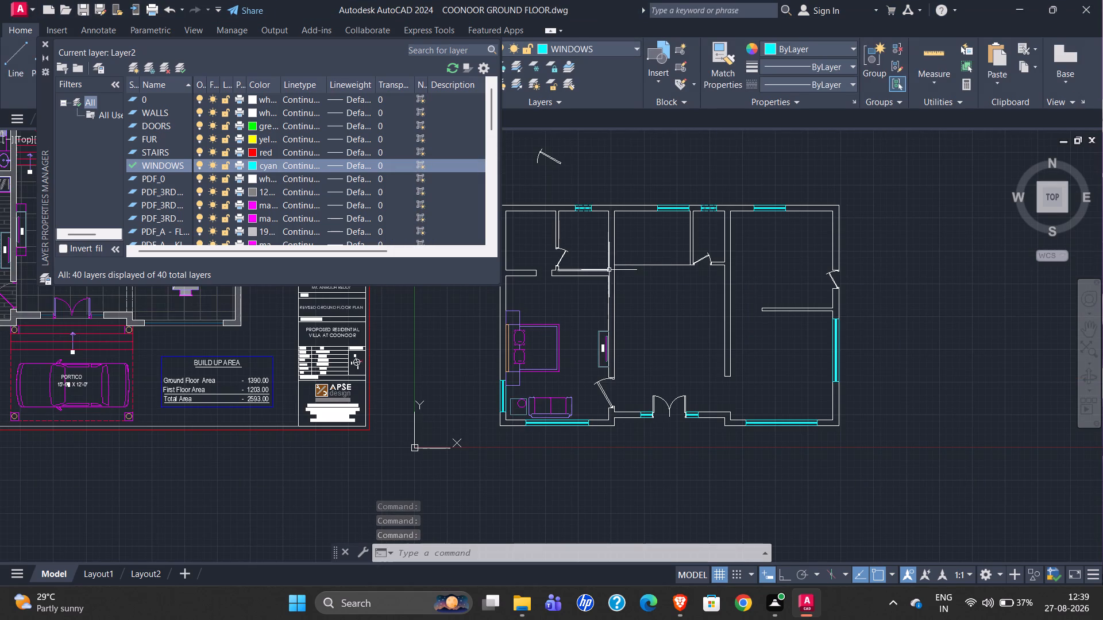
pyautogui.click(47, 44)
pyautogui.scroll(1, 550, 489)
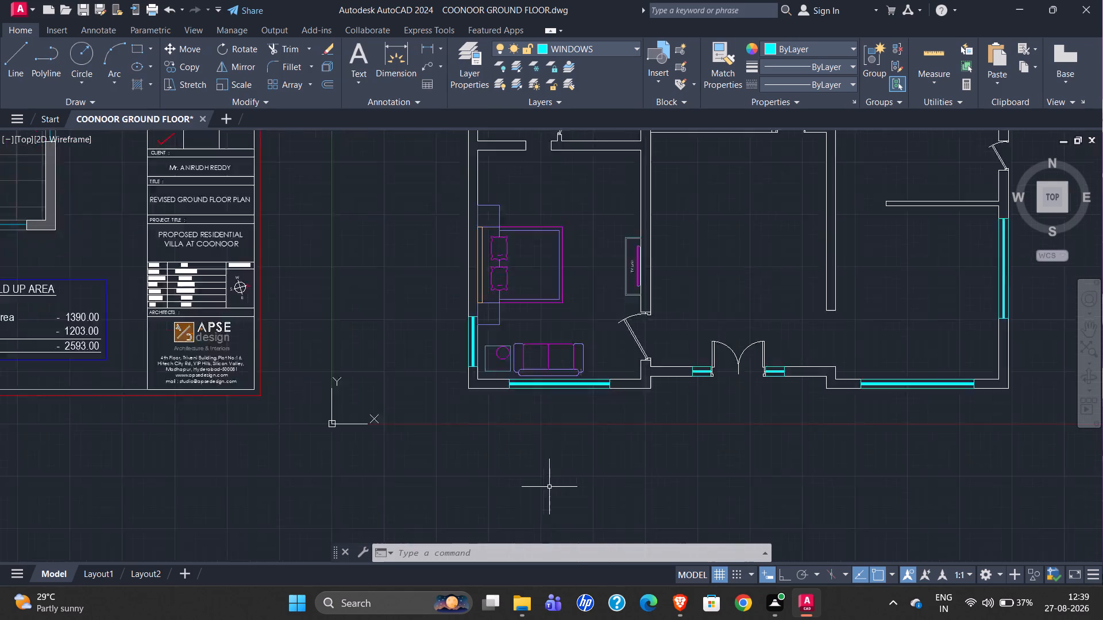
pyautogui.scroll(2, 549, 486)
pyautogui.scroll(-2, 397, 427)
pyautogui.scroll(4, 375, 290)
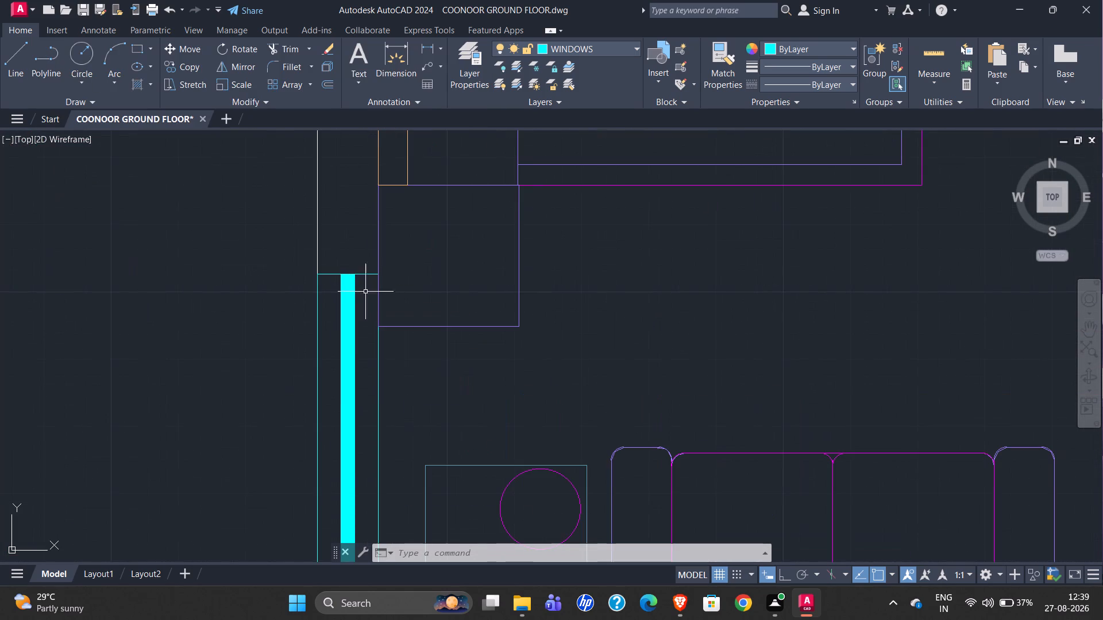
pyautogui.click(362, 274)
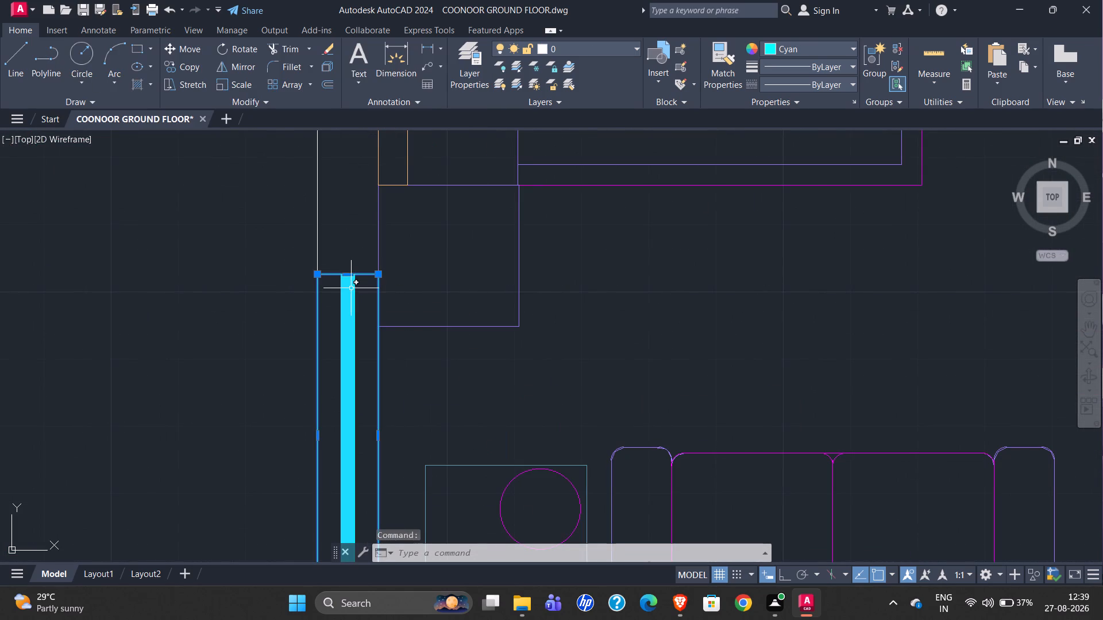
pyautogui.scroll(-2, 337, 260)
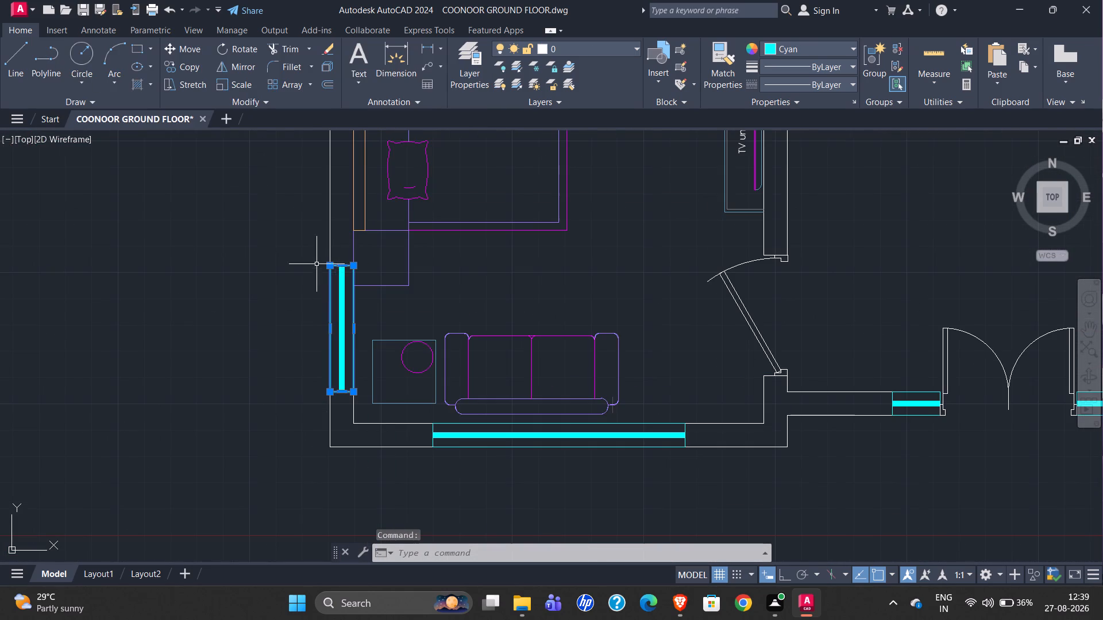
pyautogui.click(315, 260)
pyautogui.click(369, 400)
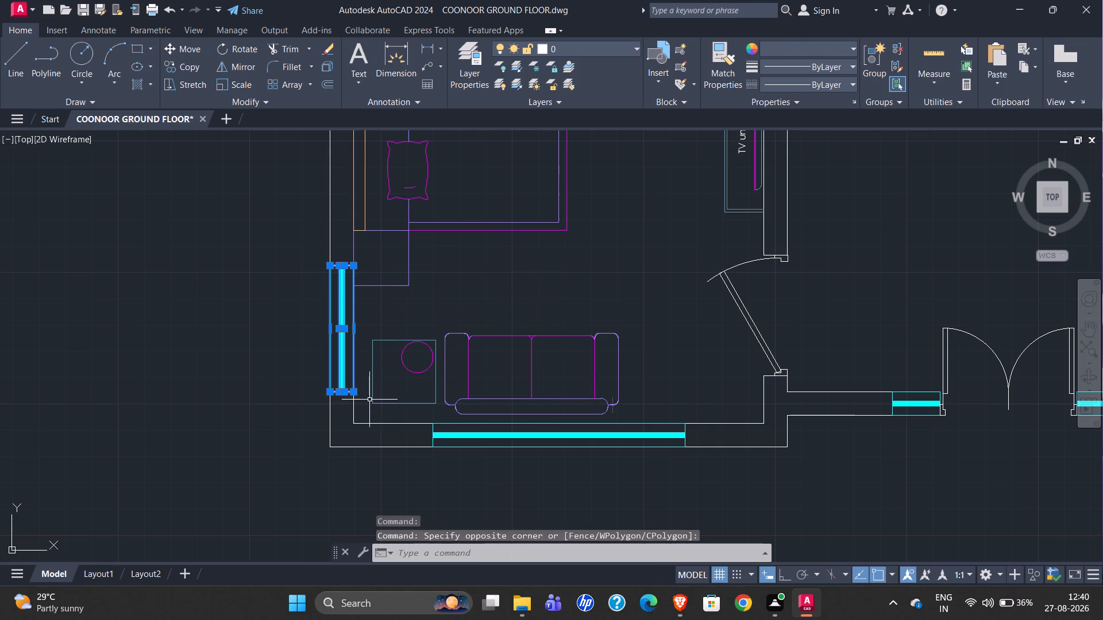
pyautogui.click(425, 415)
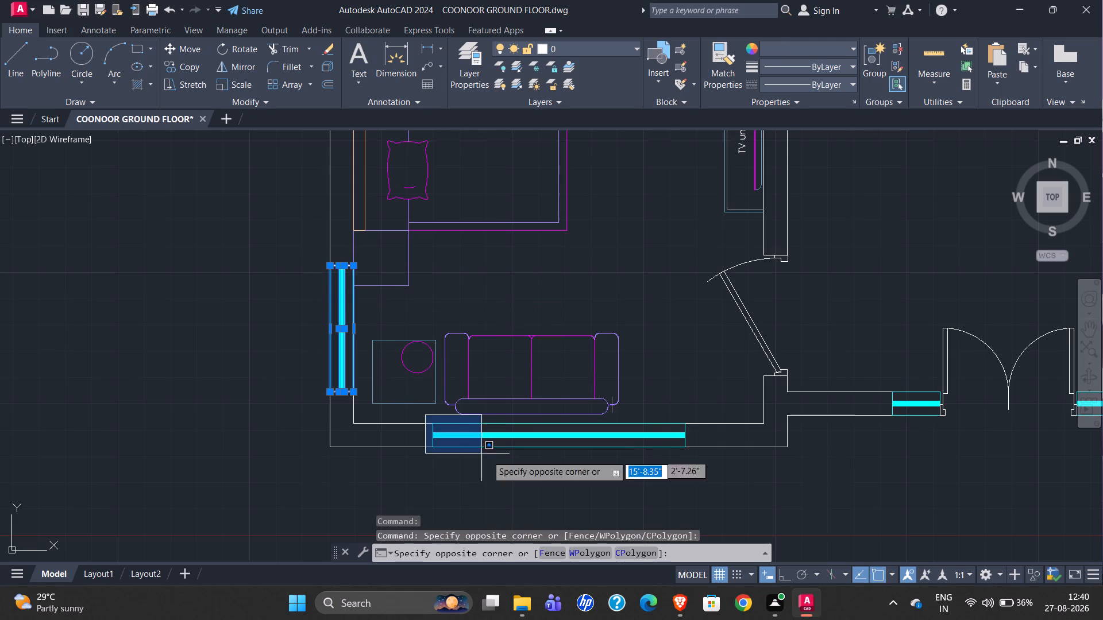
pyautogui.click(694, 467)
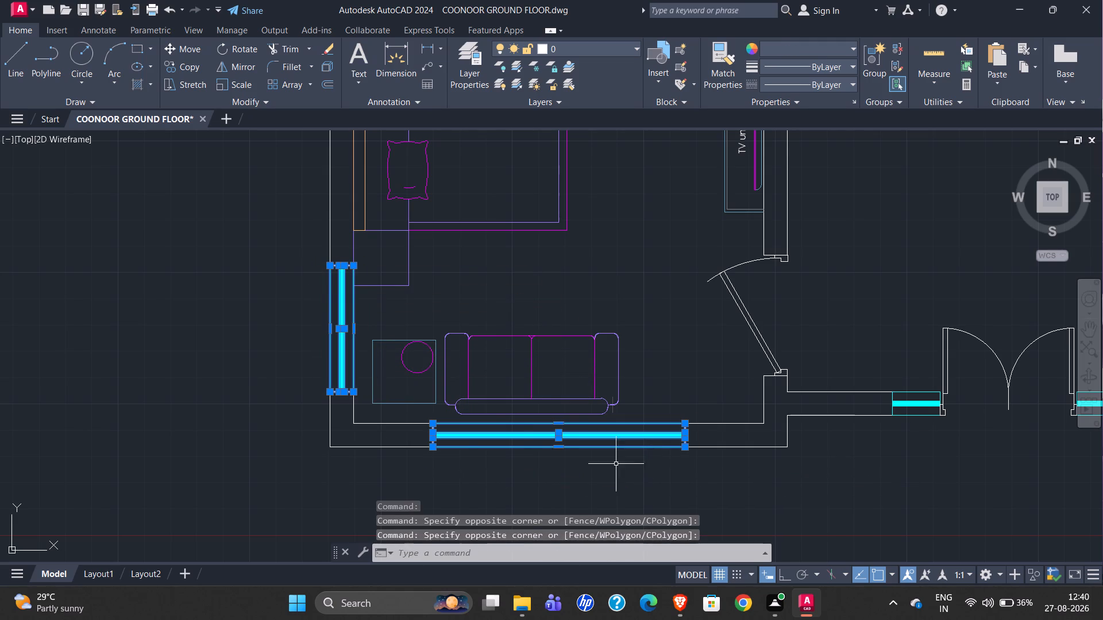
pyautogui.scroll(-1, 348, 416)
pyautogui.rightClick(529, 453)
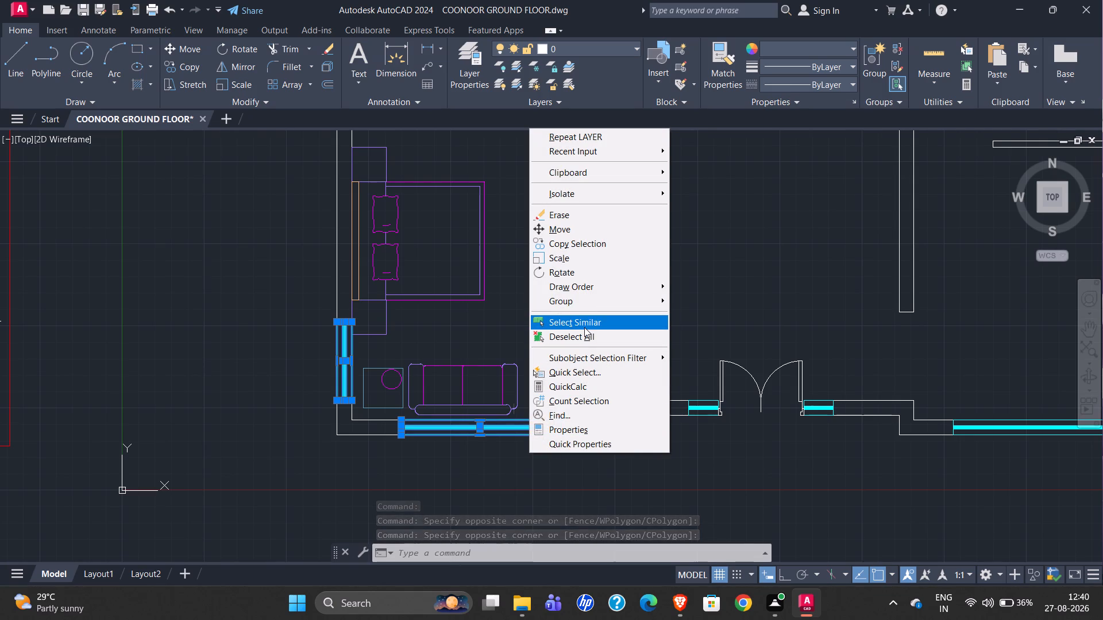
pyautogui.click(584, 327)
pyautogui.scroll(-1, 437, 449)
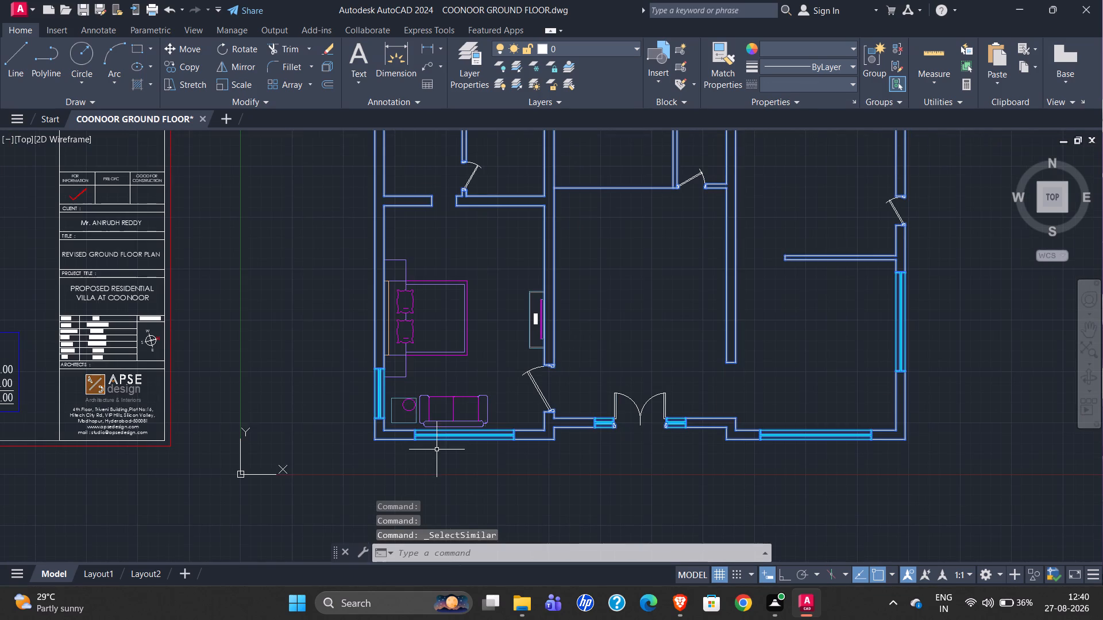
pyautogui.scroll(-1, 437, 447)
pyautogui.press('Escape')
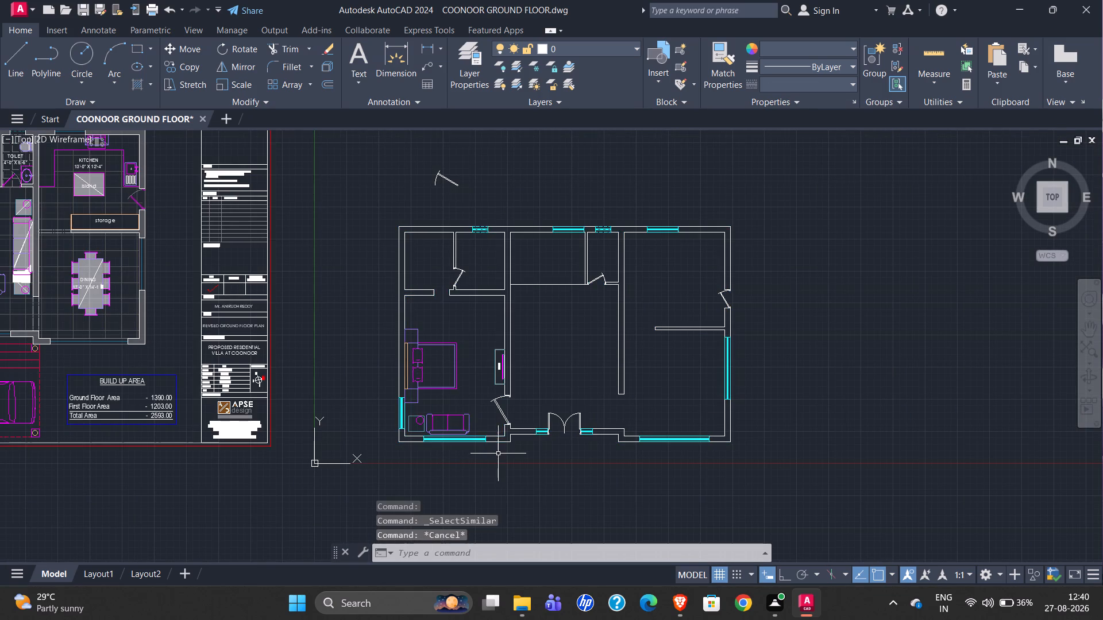
# Select all the windows in the new plan's west, south, east and north outer walls and assign them to the WINDOWS layer.
pyautogui.scroll(3, 465, 450)
pyautogui.click(180, 238)
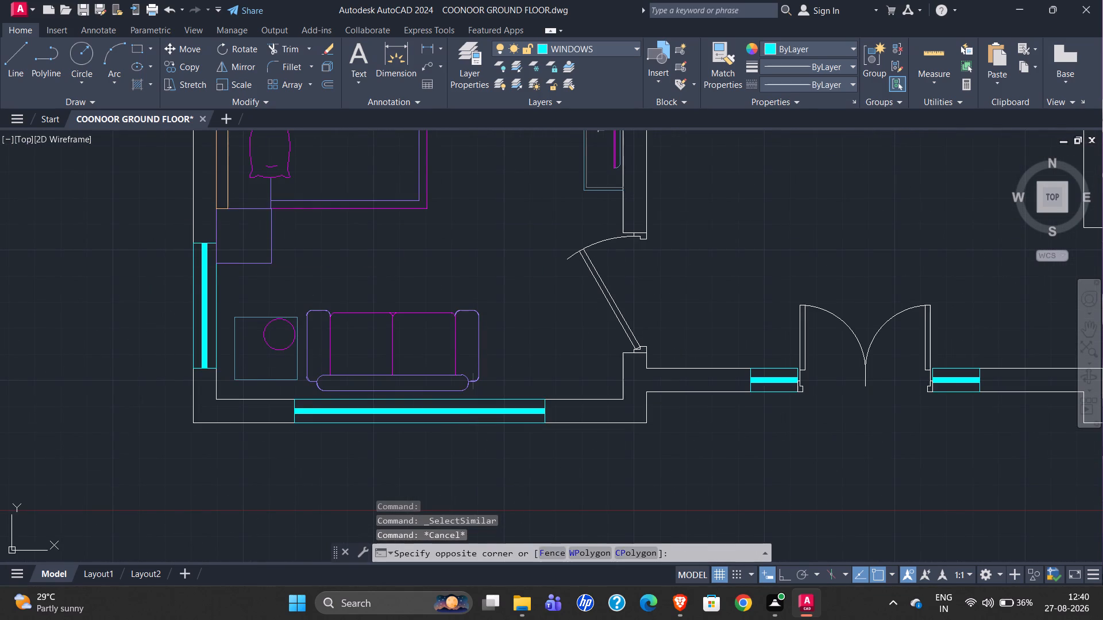
pyautogui.click(221, 373)
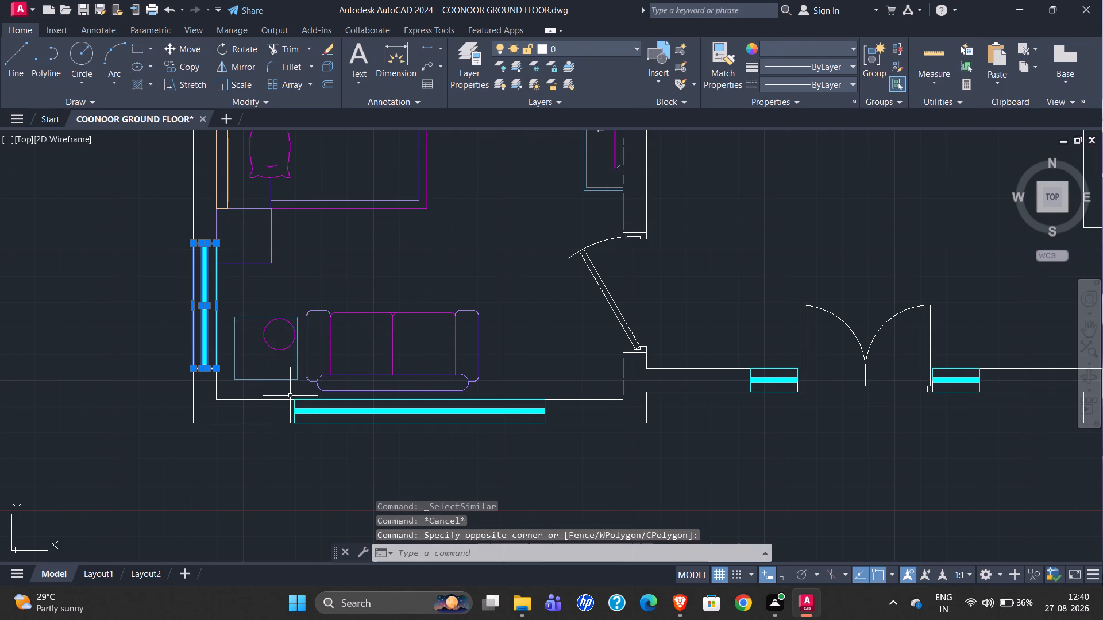
pyautogui.click(291, 396)
pyautogui.click(559, 458)
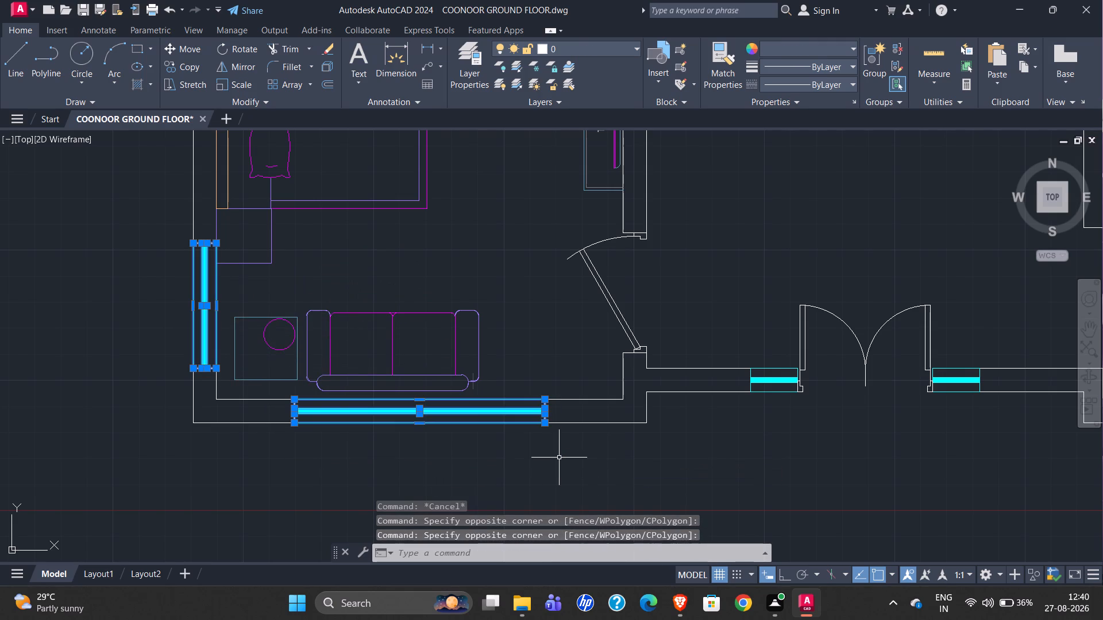
pyautogui.click(734, 354)
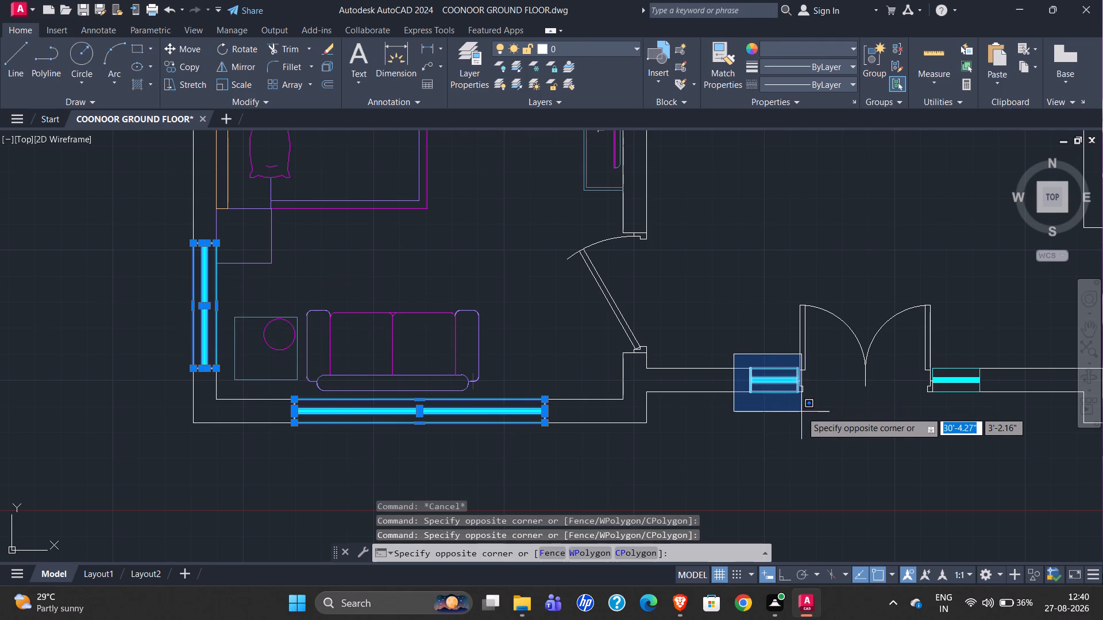
pyautogui.click(801, 412)
pyautogui.scroll(3, 839, 385)
pyautogui.scroll(-1, 308, 367)
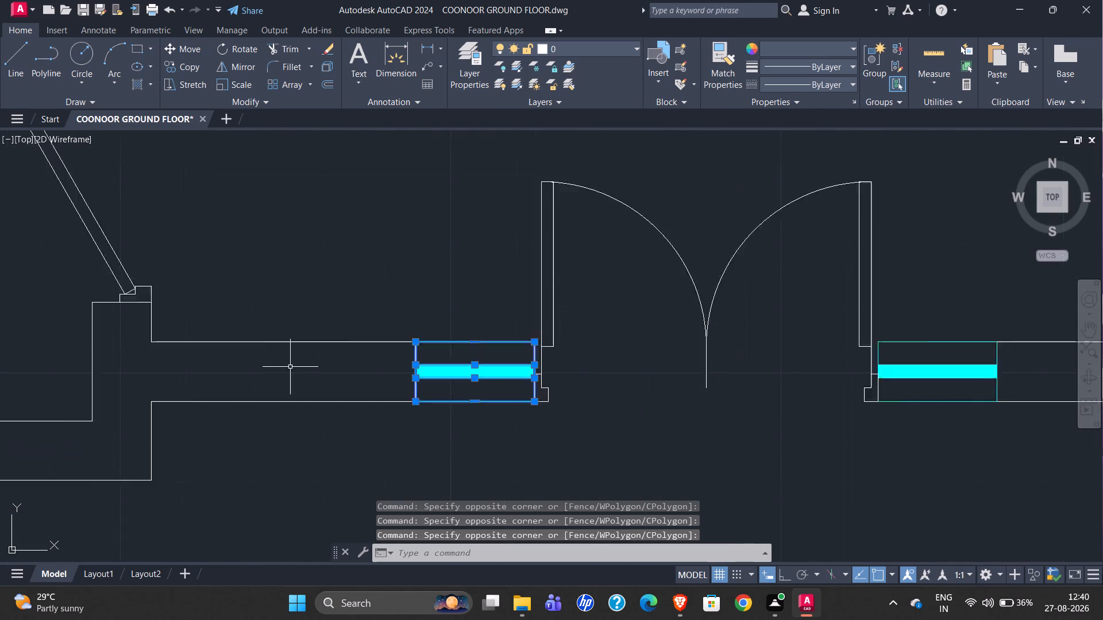
pyautogui.scroll(-2, 290, 367)
pyautogui.scroll(2, 553, 388)
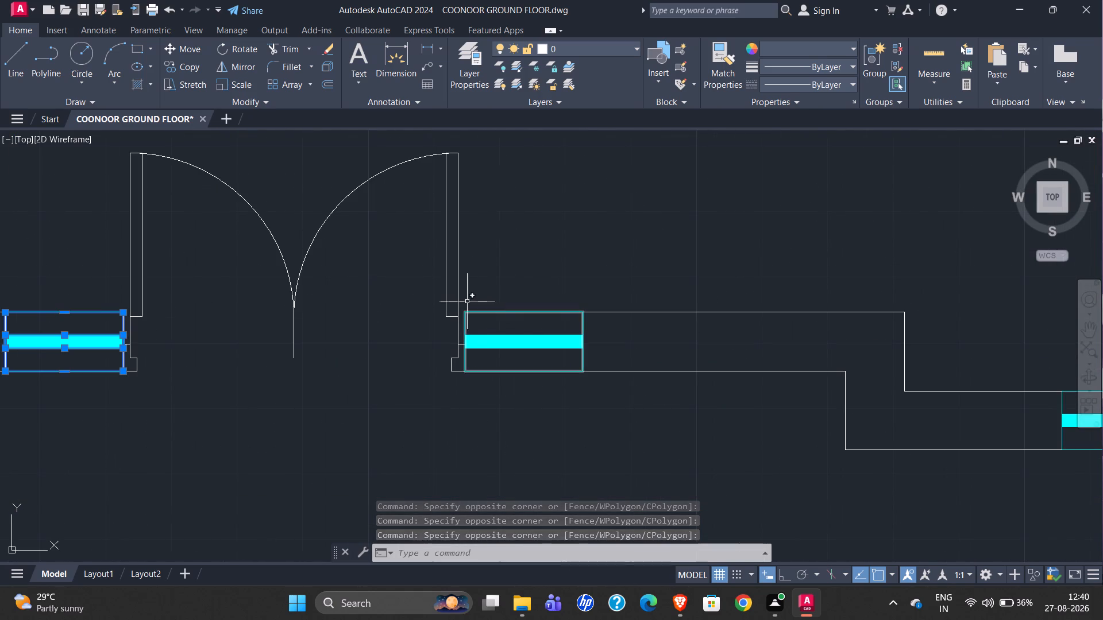
pyautogui.click(461, 301)
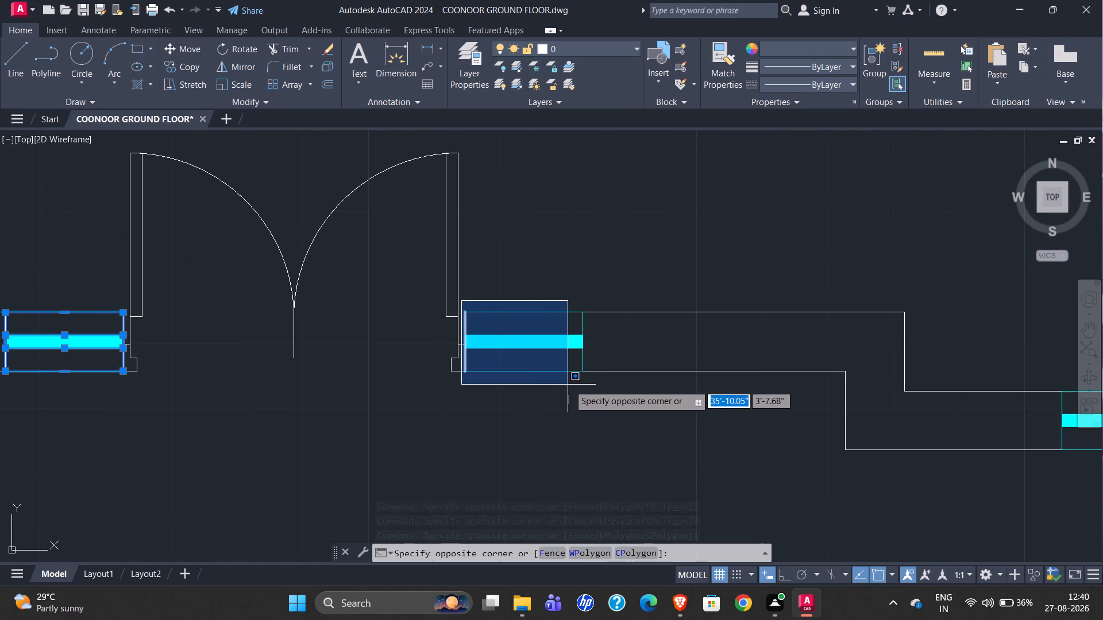
pyautogui.click(600, 387)
pyautogui.scroll(-2, 224, 340)
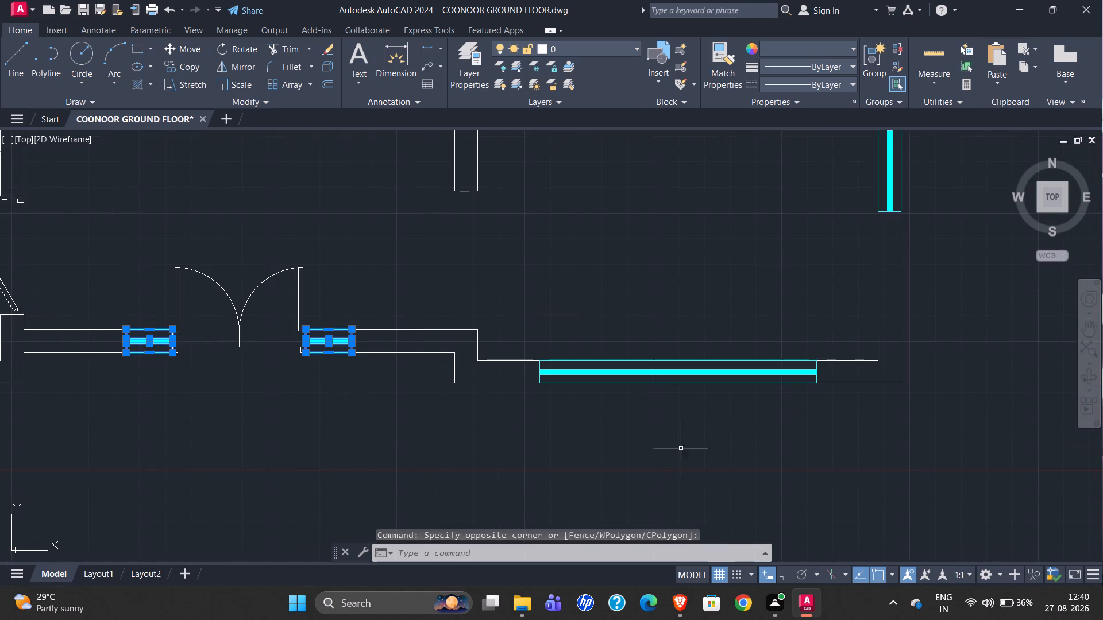
pyautogui.scroll(1, 847, 412)
pyautogui.click(351, 309)
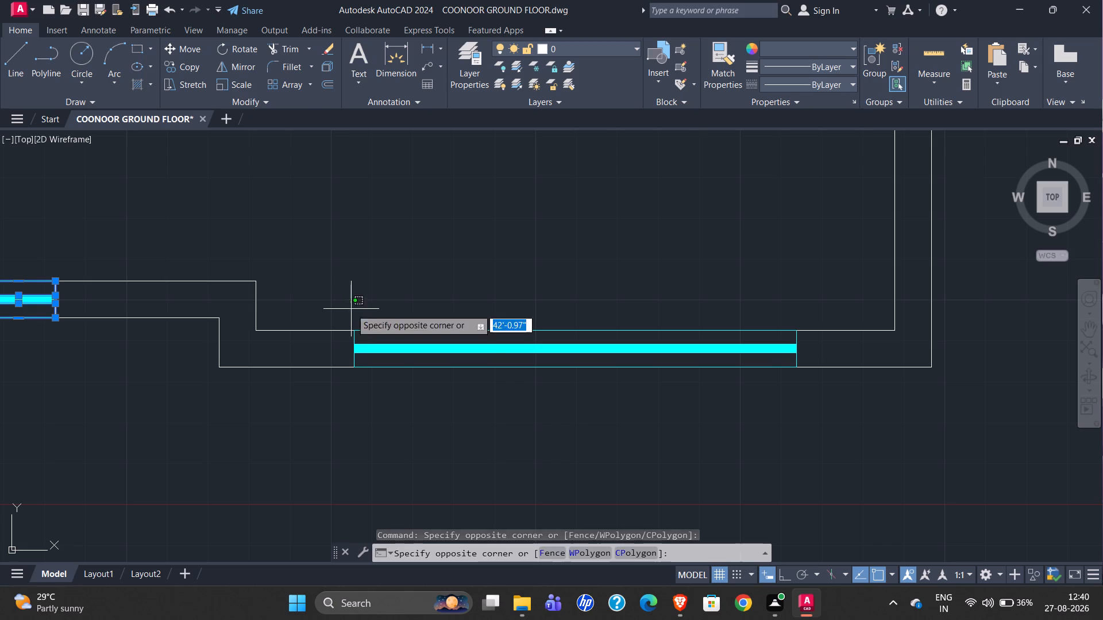
pyautogui.click(809, 416)
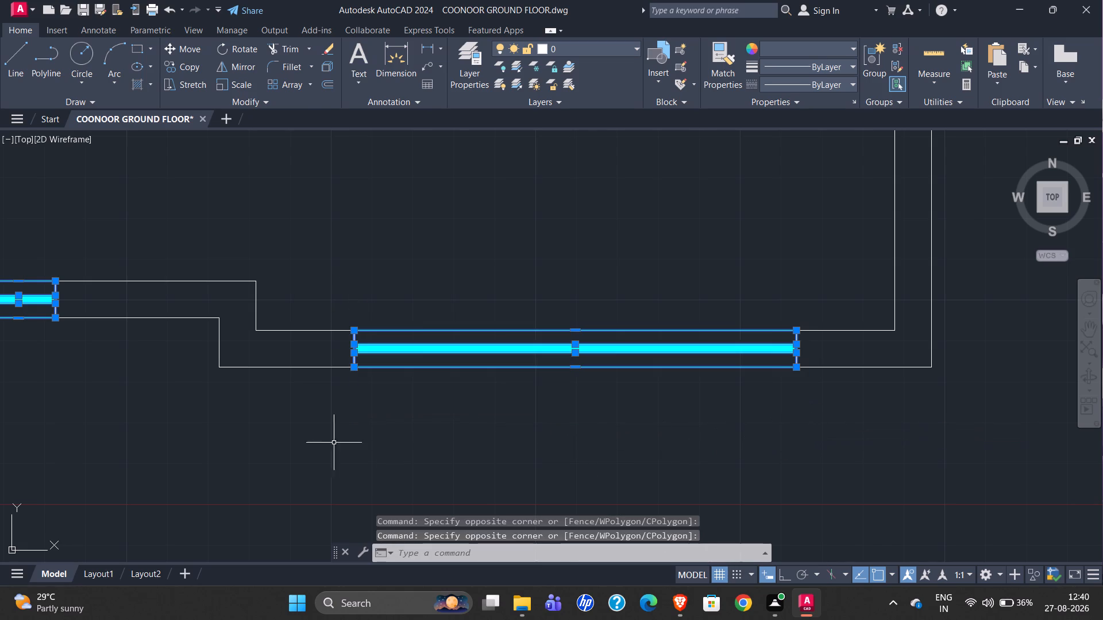
pyautogui.scroll(-2, 331, 443)
pyautogui.scroll(-1, 542, 408)
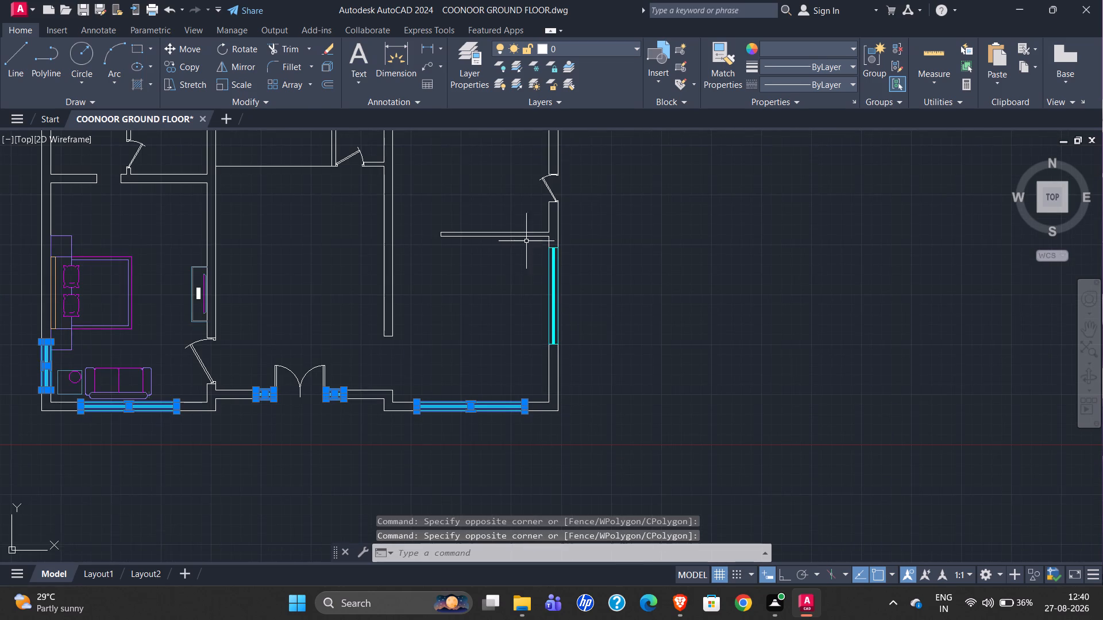
pyautogui.scroll(3, 537, 241)
pyautogui.click(565, 259)
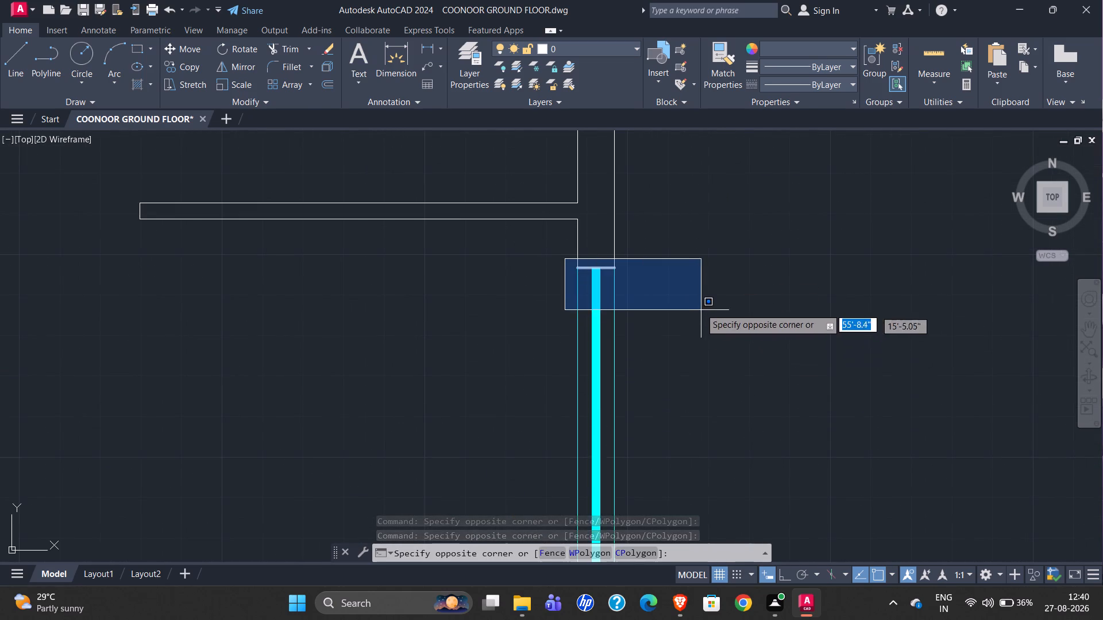
pyautogui.scroll(-1, 697, 289)
pyautogui.scroll(-2, 679, 393)
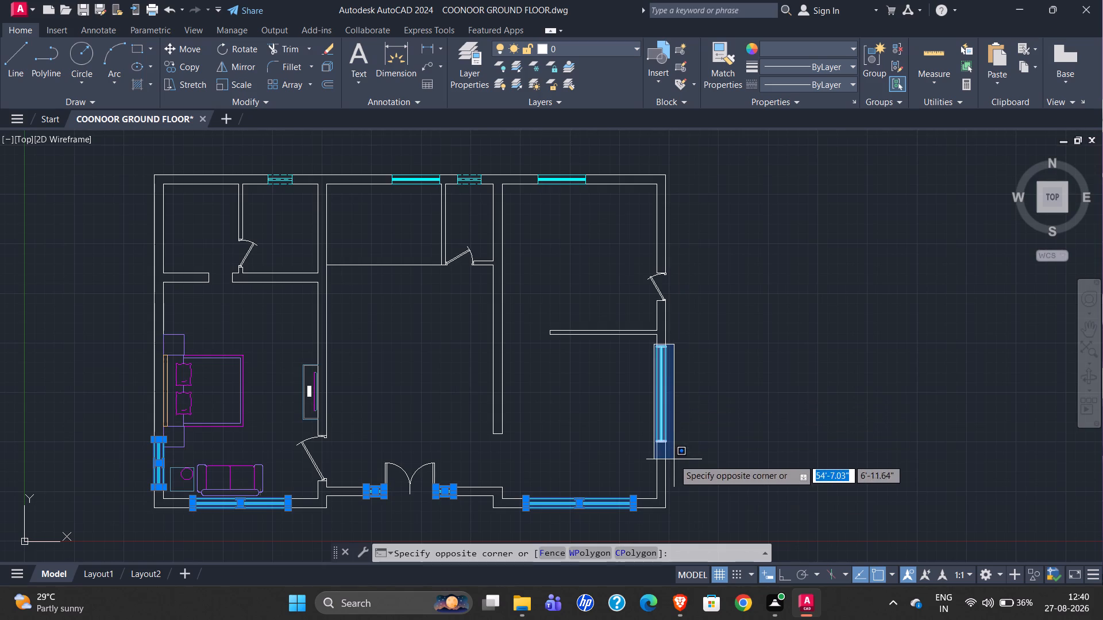
pyautogui.scroll(1, 673, 461)
pyautogui.click(671, 441)
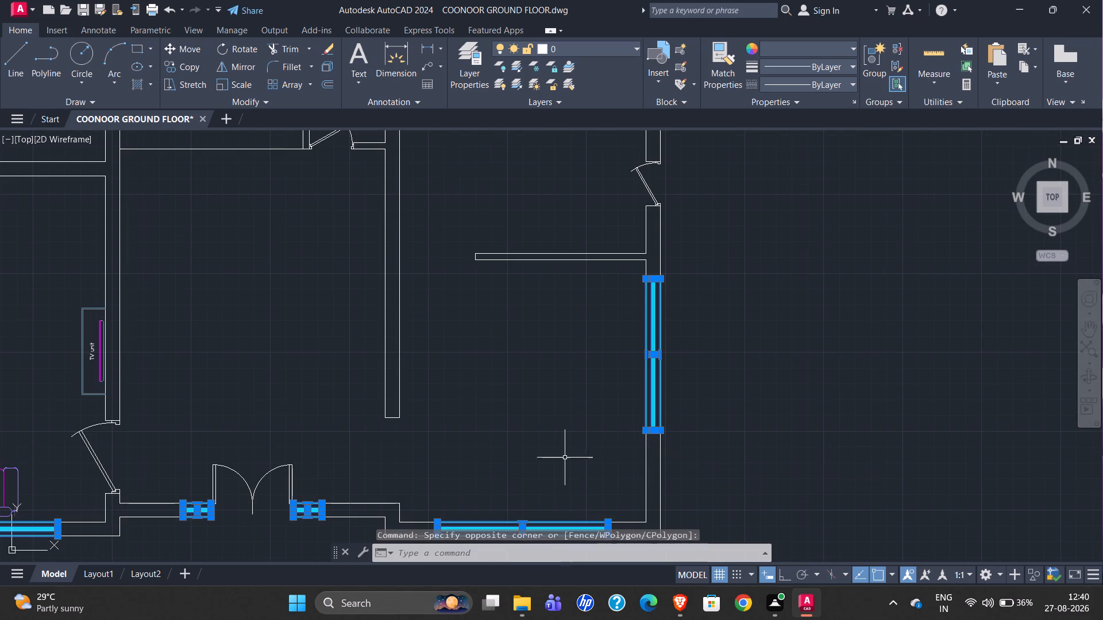
pyautogui.scroll(-2, 511, 462)
pyautogui.scroll(4, 311, 273)
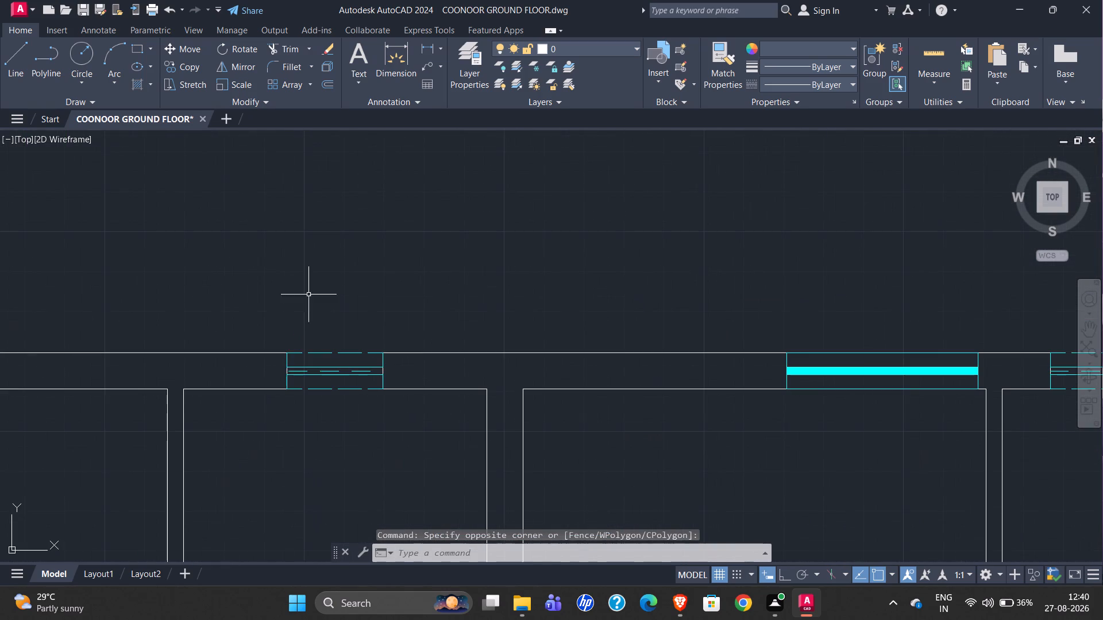
pyautogui.click(276, 322)
pyautogui.click(410, 426)
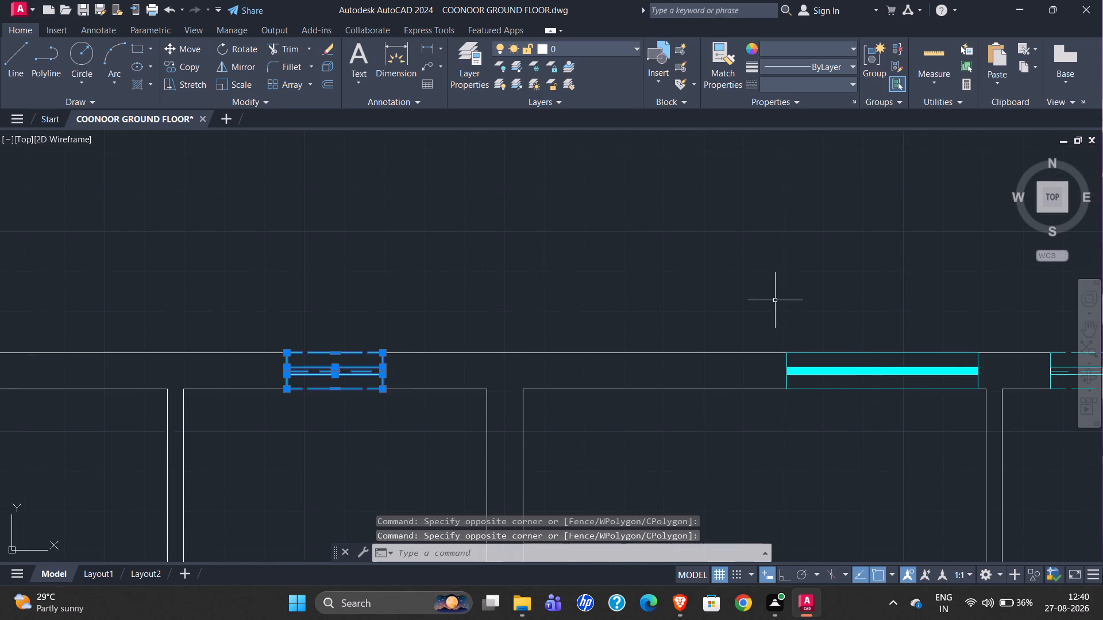
pyautogui.click(756, 297)
pyautogui.click(988, 425)
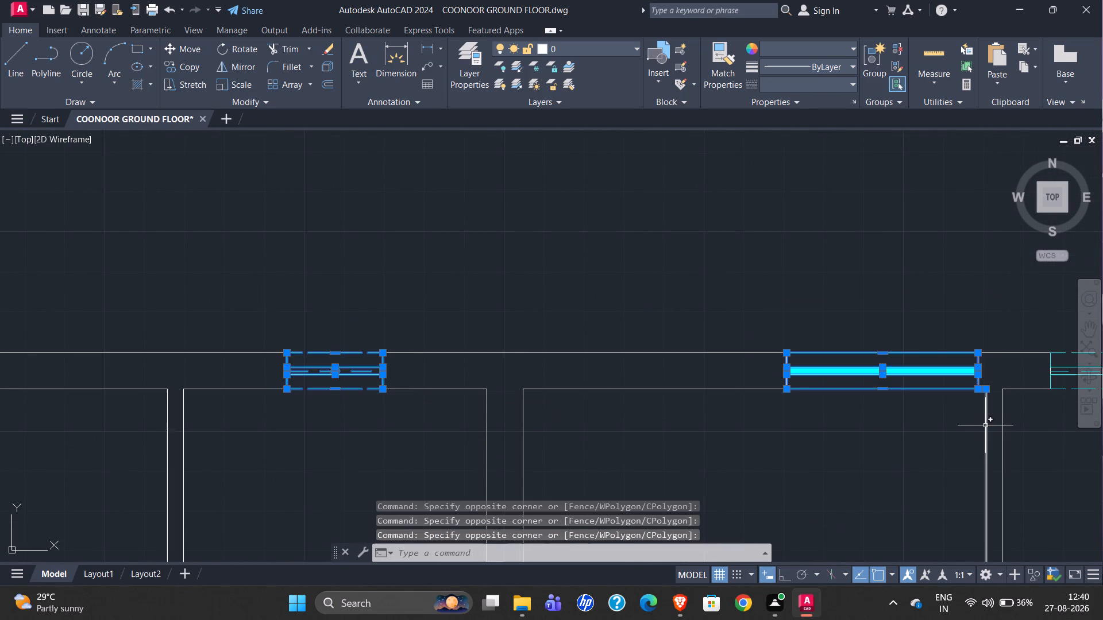
pyautogui.scroll(4, 984, 371)
pyautogui.scroll(-3, 774, 392)
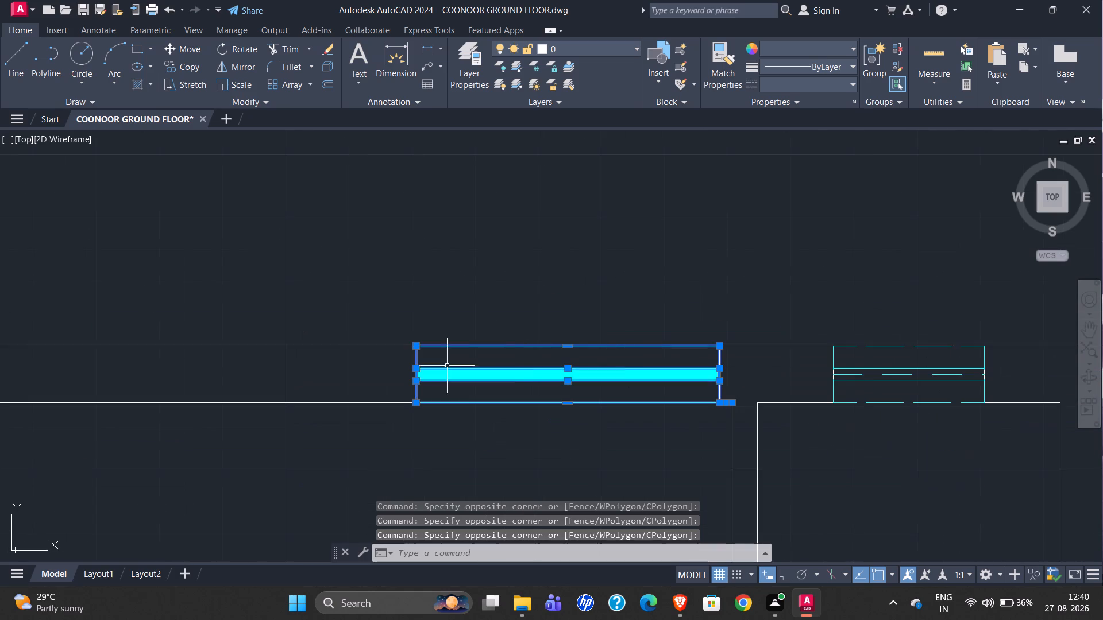
pyautogui.scroll(-1, 439, 365)
pyautogui.scroll(2, 749, 399)
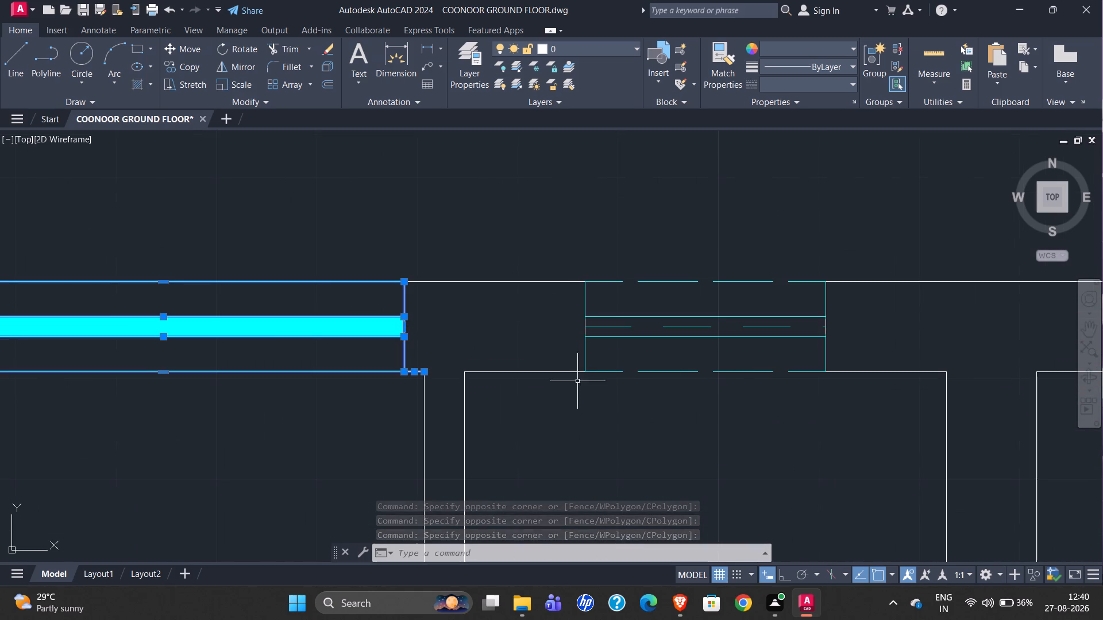
pyautogui.click(569, 249)
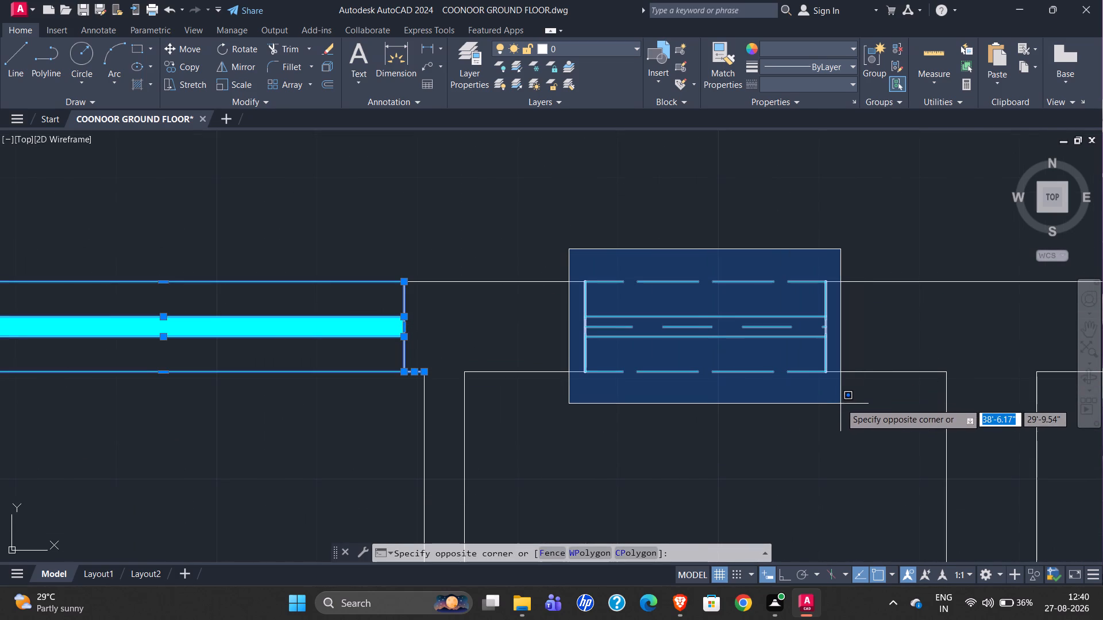
pyautogui.click(840, 403)
pyautogui.scroll(-3, 318, 335)
pyautogui.scroll(2, 645, 355)
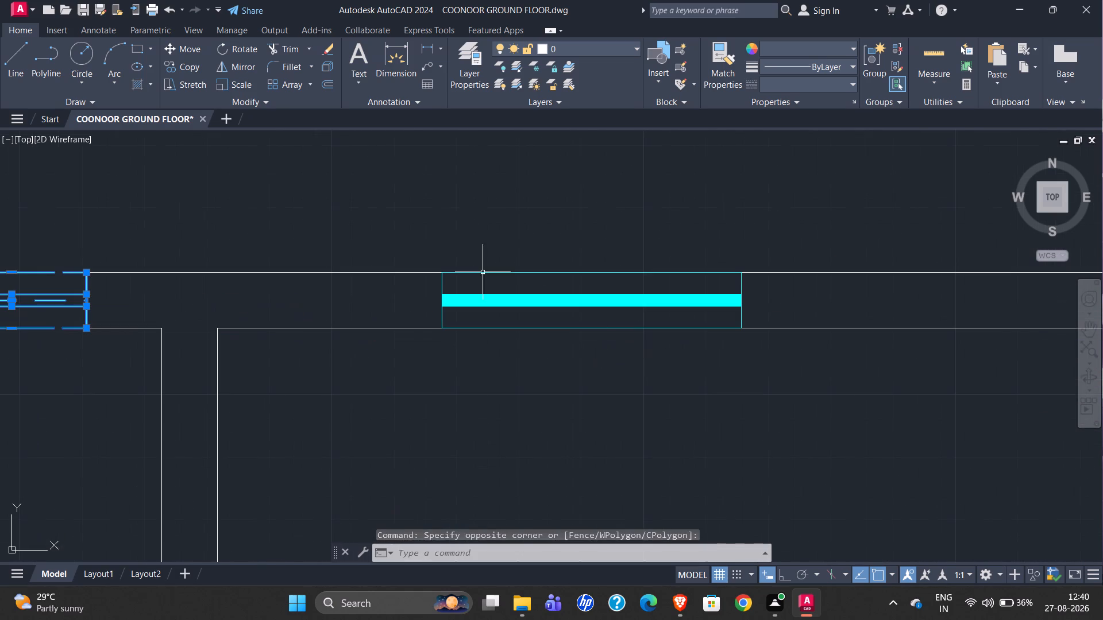
pyautogui.click(434, 245)
pyautogui.click(768, 358)
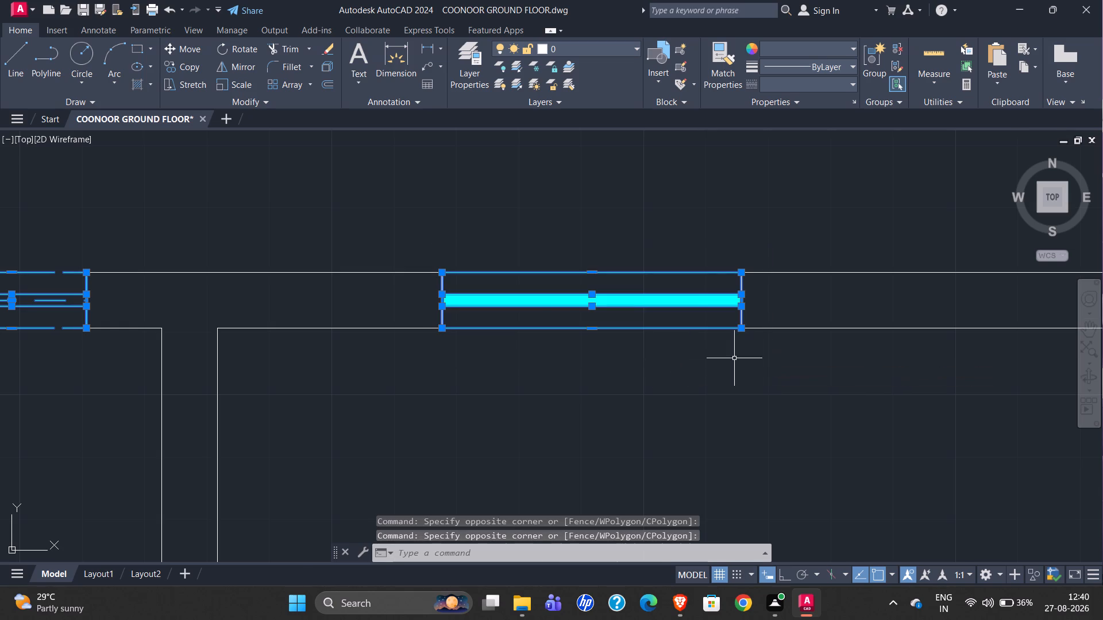
pyautogui.scroll(-1, 539, 275)
pyautogui.scroll(-2, 661, 304)
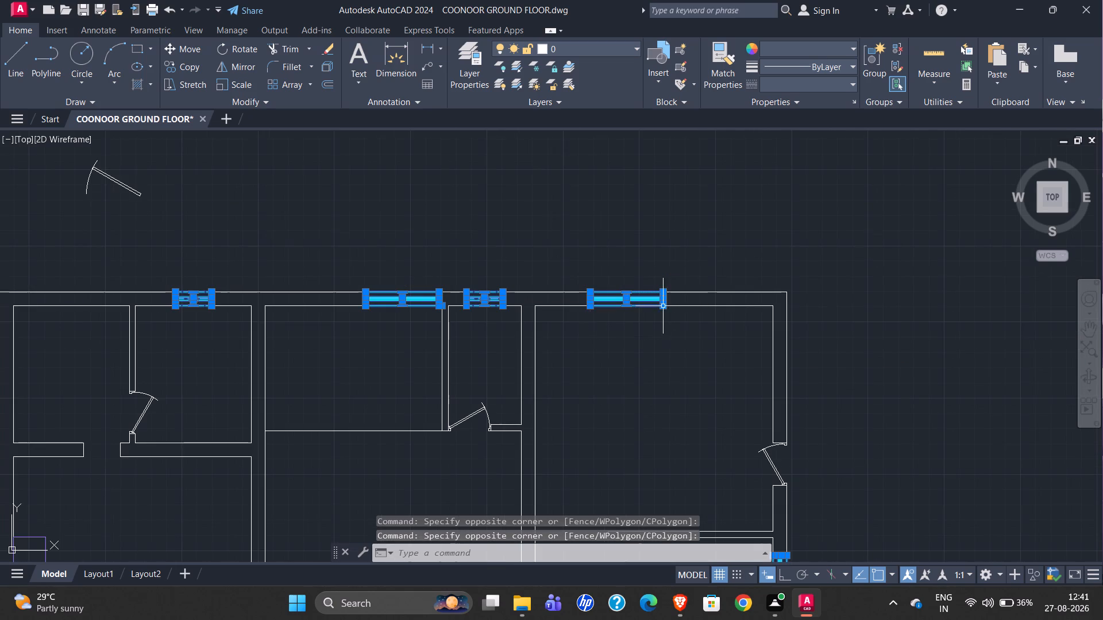
pyautogui.click(607, 53)
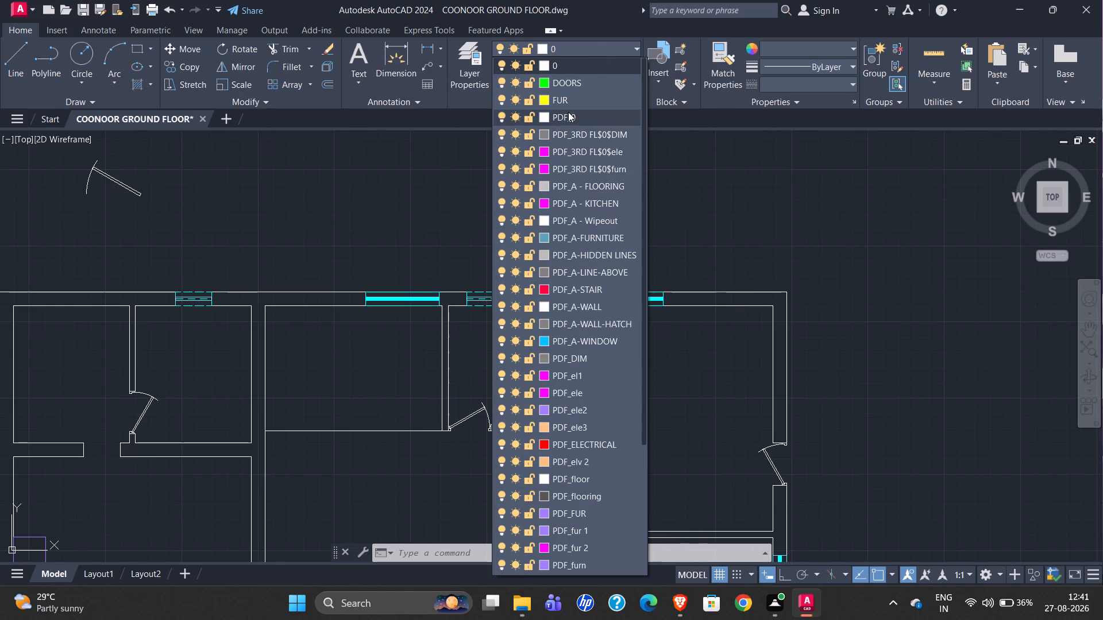
pyautogui.scroll(5, 565, 93)
pyautogui.scroll(-7, 570, 230)
pyautogui.scroll(-6, 570, 359)
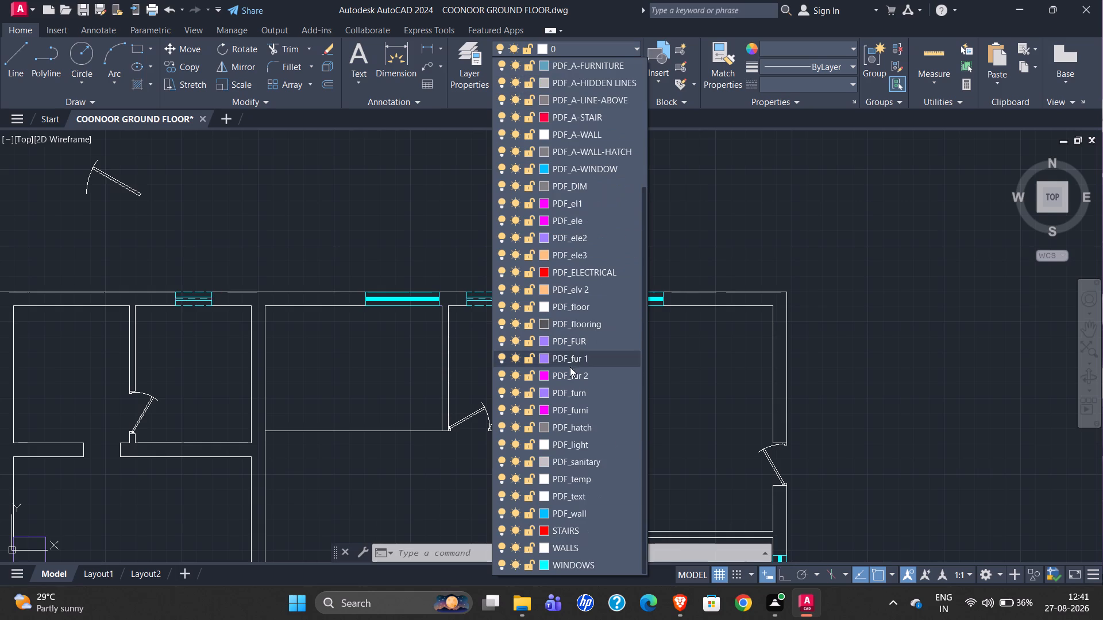
# Assign the selected outer-wall windows to the WINDOWS layer.
pyautogui.click(574, 564)
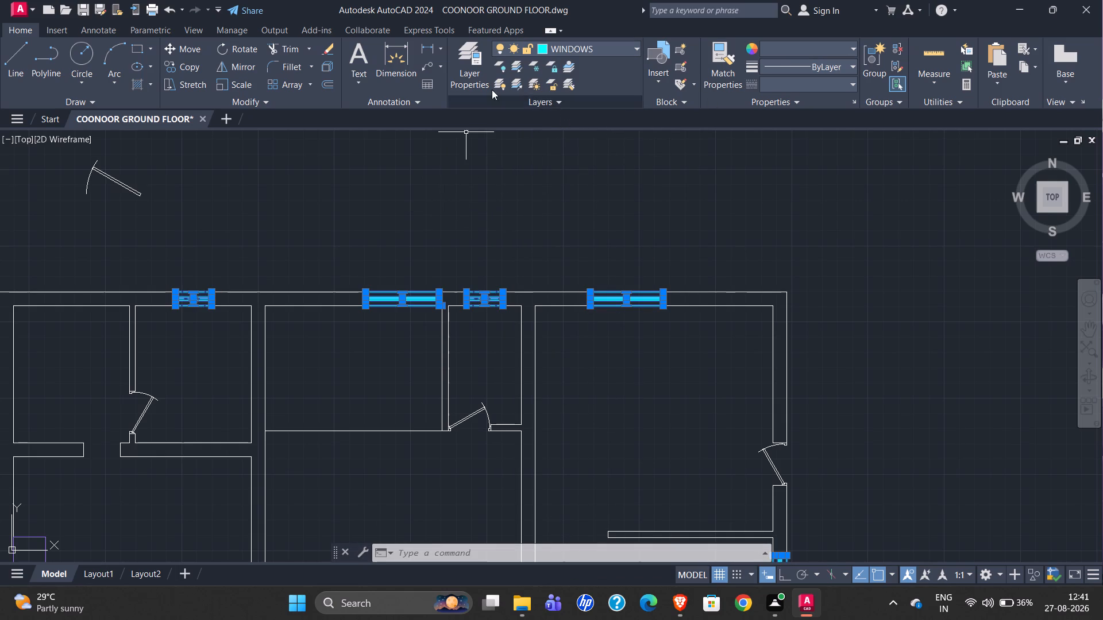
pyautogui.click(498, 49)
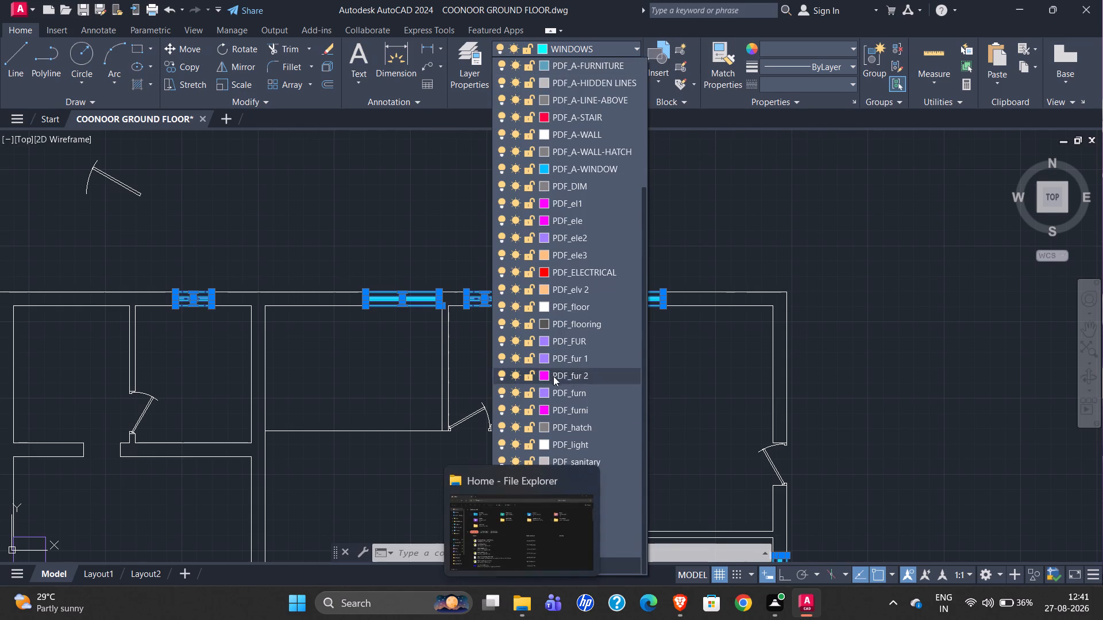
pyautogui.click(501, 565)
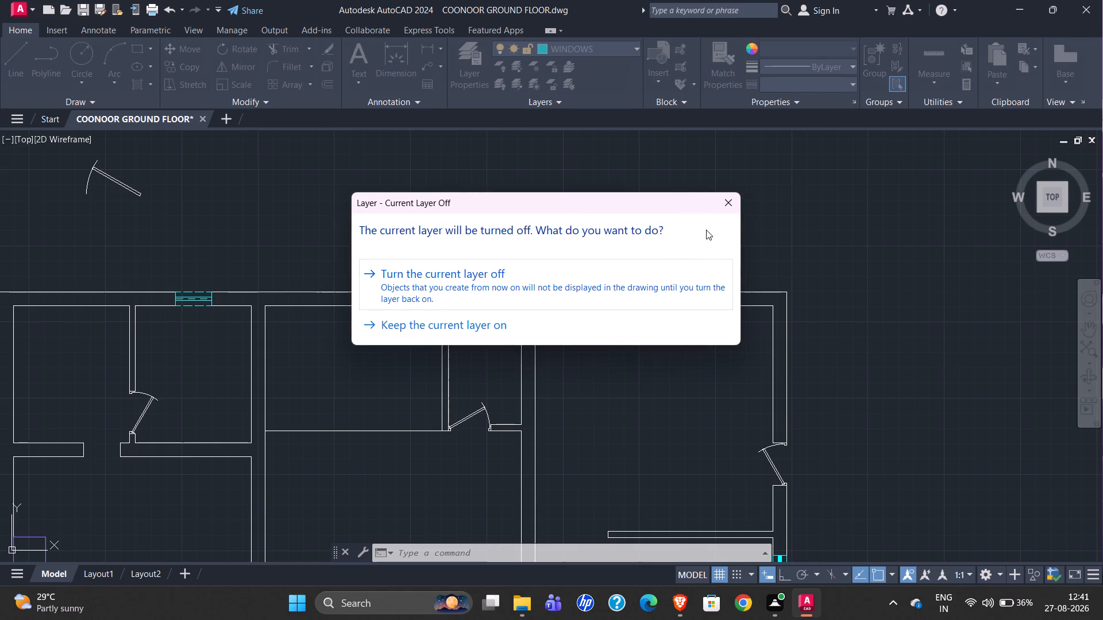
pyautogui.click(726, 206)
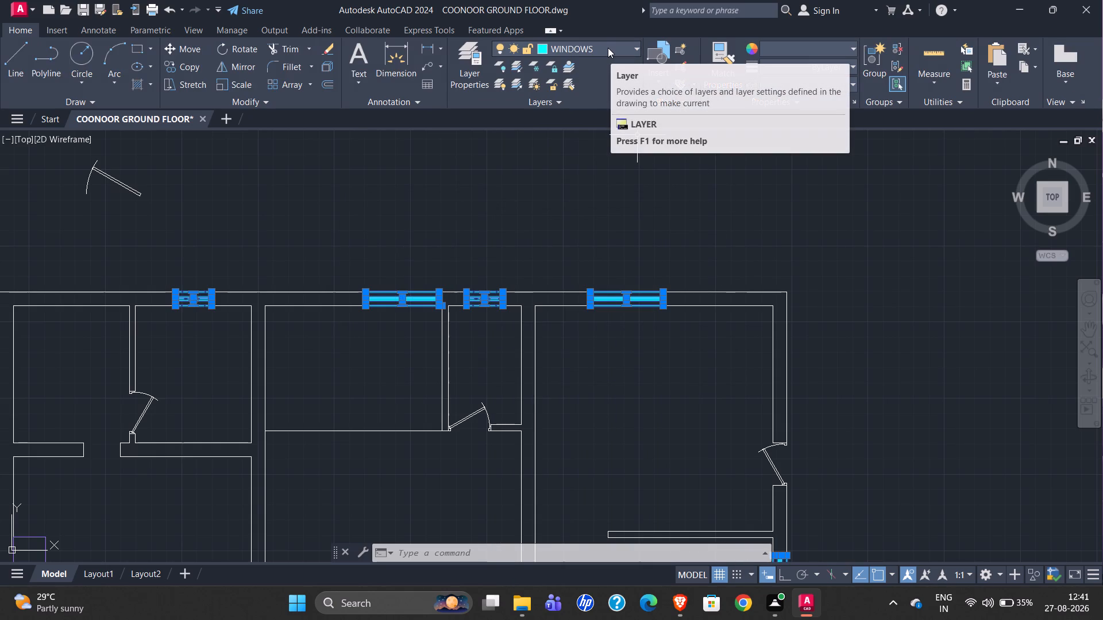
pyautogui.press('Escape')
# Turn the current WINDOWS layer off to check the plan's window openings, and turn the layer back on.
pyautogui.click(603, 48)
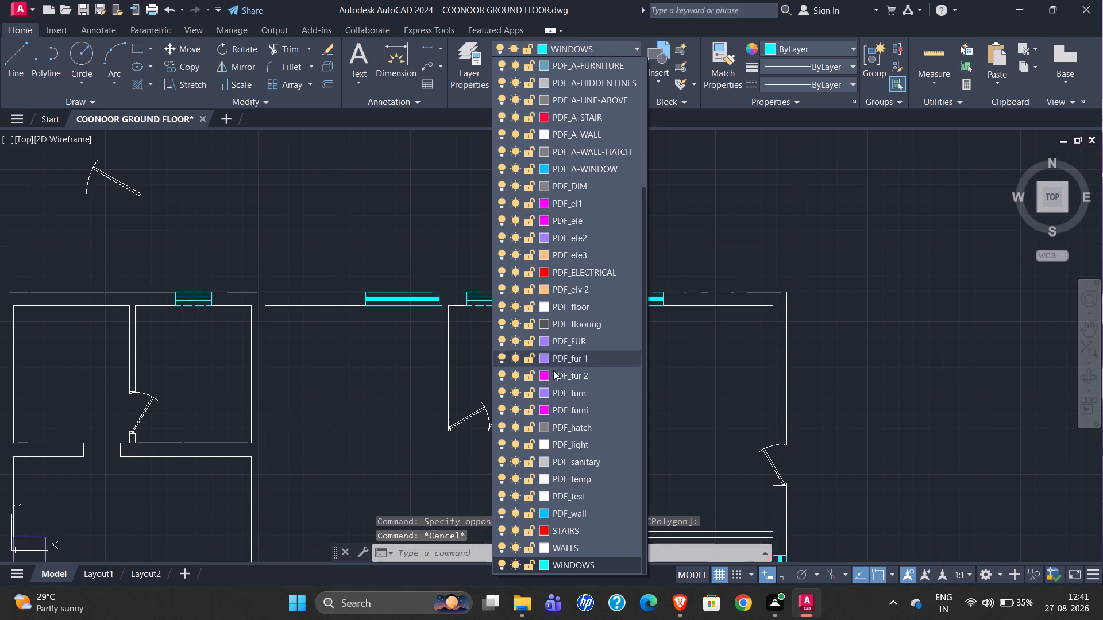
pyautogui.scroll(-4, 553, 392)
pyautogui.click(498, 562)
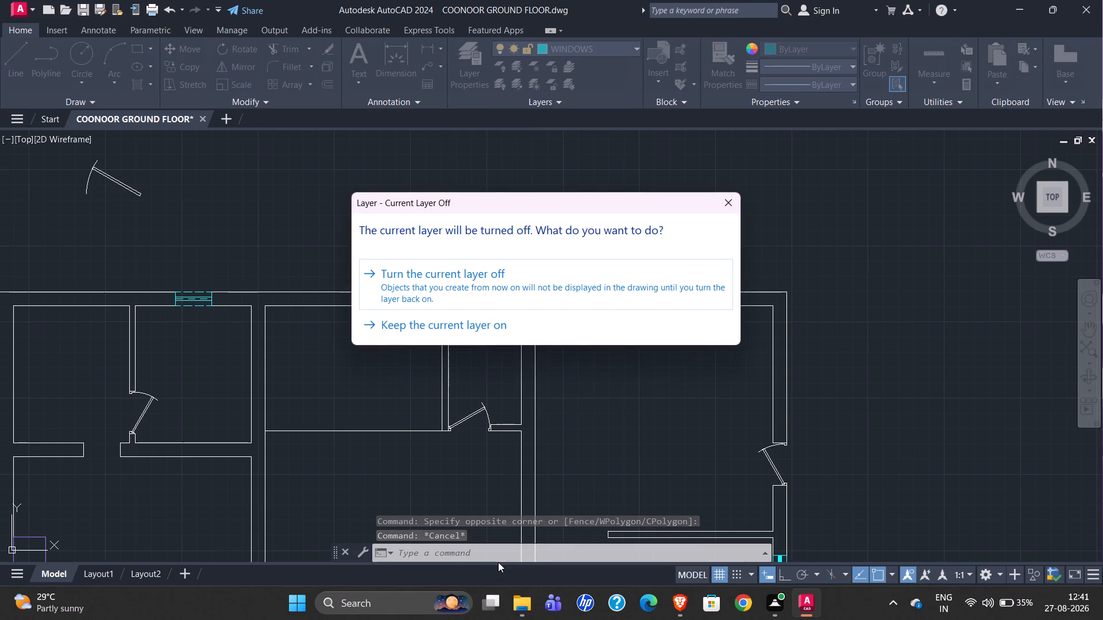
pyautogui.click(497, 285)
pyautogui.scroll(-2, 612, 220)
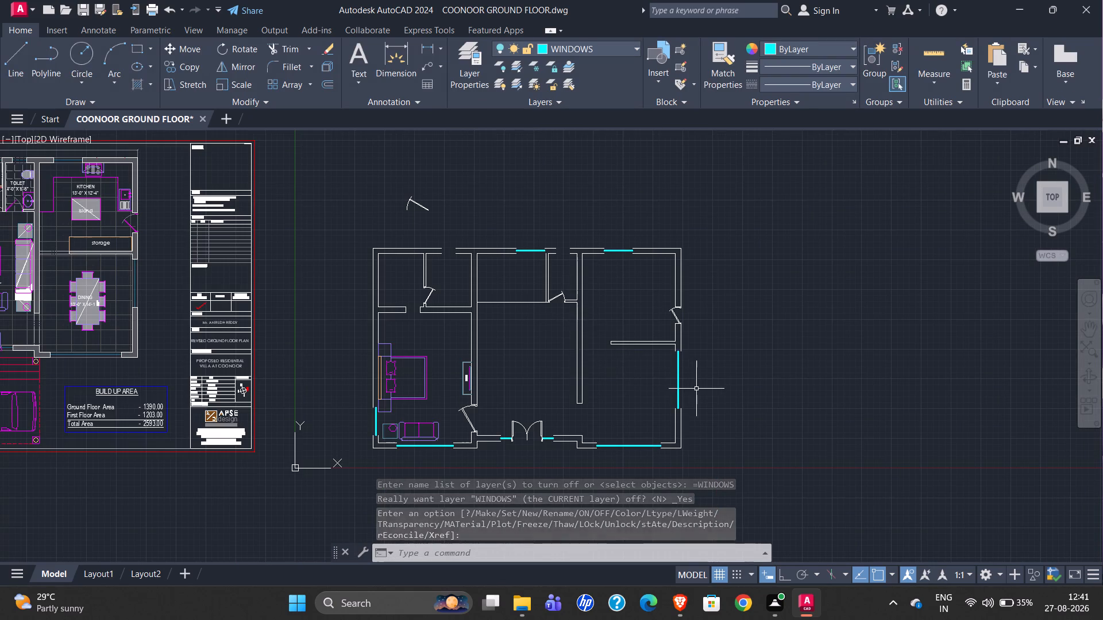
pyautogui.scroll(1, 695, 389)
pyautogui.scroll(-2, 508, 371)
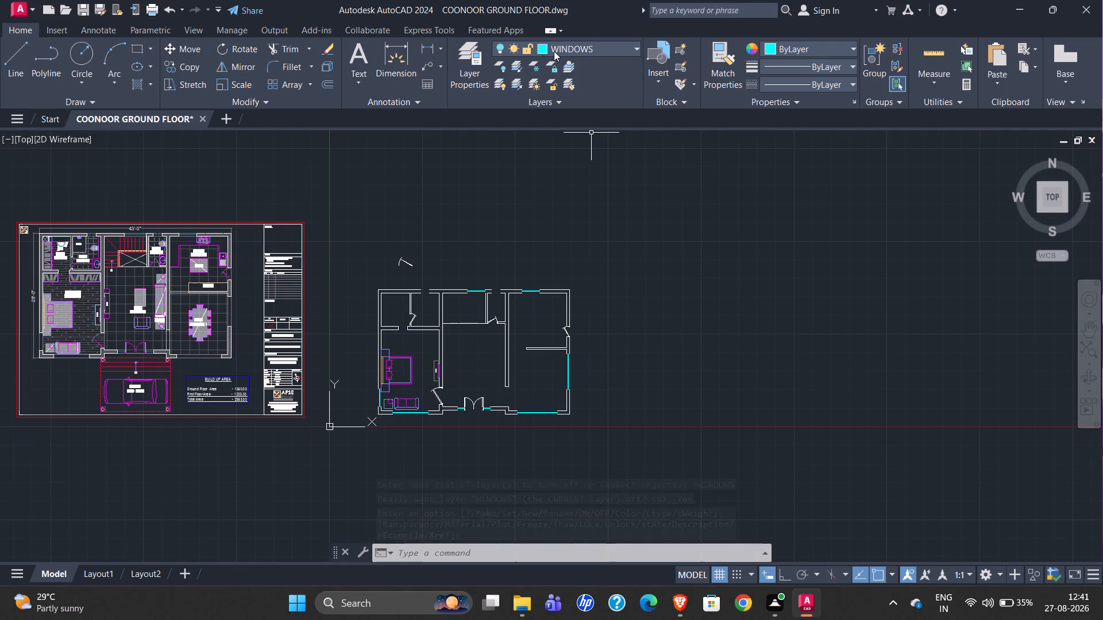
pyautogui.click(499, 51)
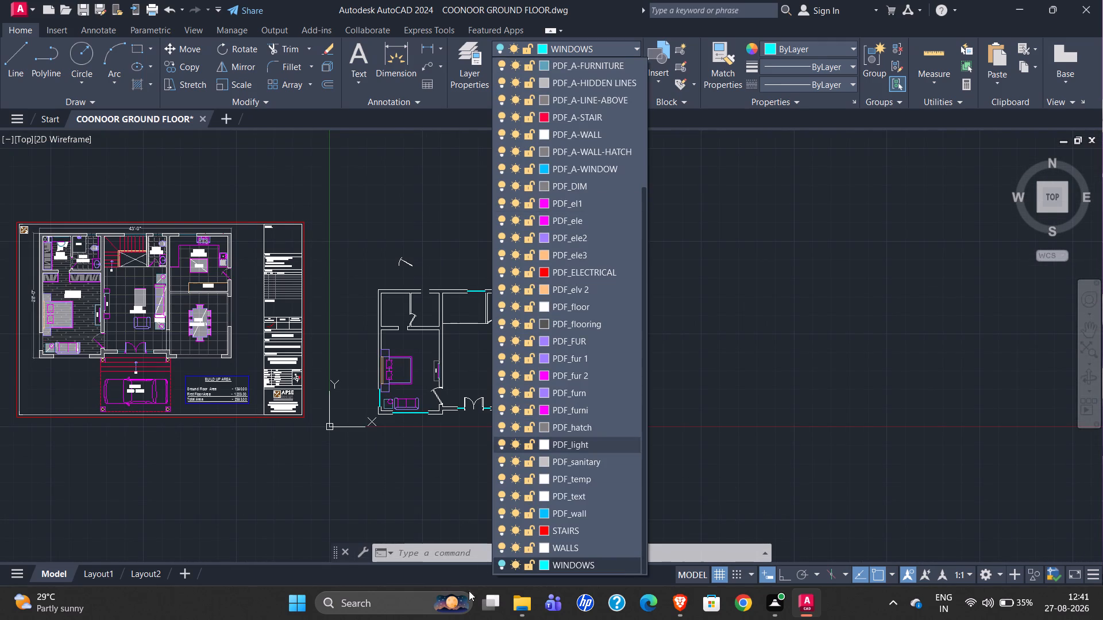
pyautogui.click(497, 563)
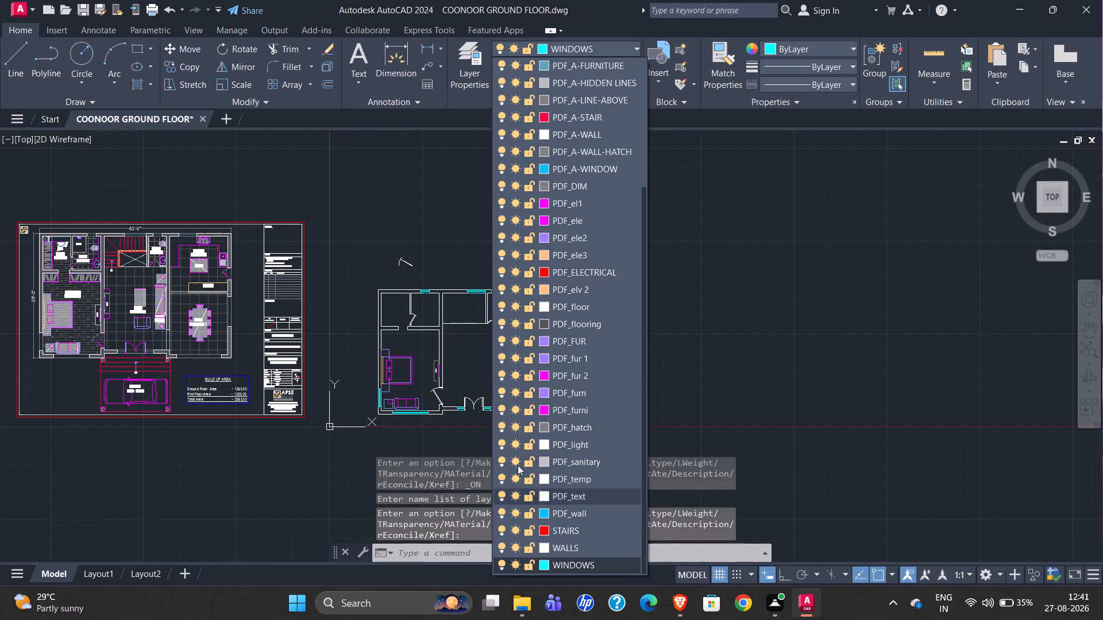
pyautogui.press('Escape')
# Assign the short inner line of the north wall, between the window and the thin partition, to the WALLS layer.
pyautogui.scroll(3, 505, 305)
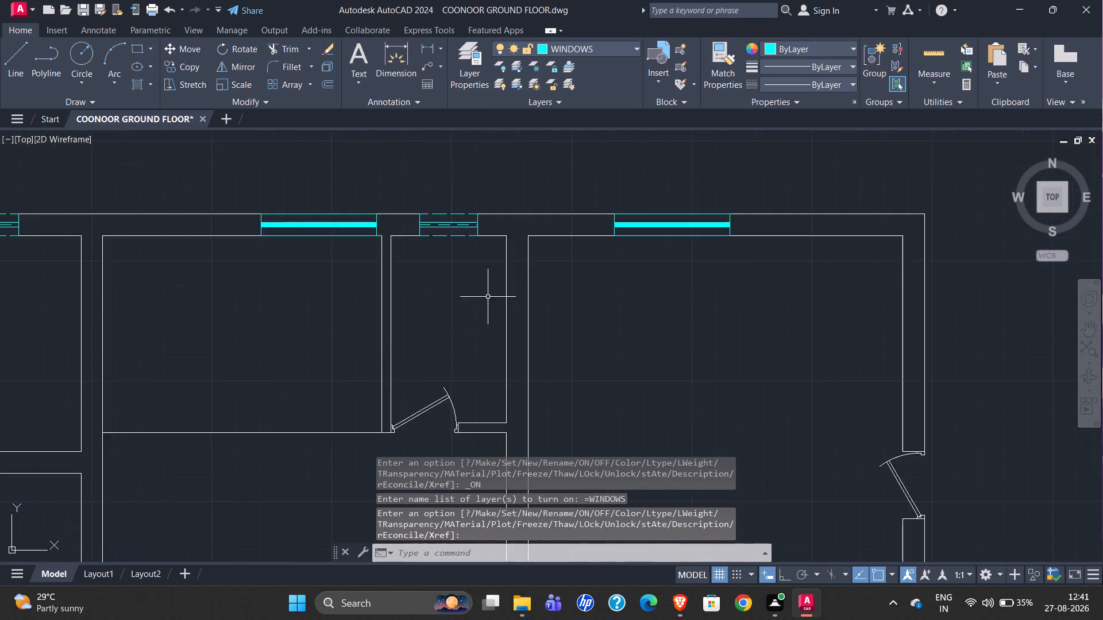
pyautogui.scroll(2, 487, 296)
pyautogui.scroll(4, 311, 207)
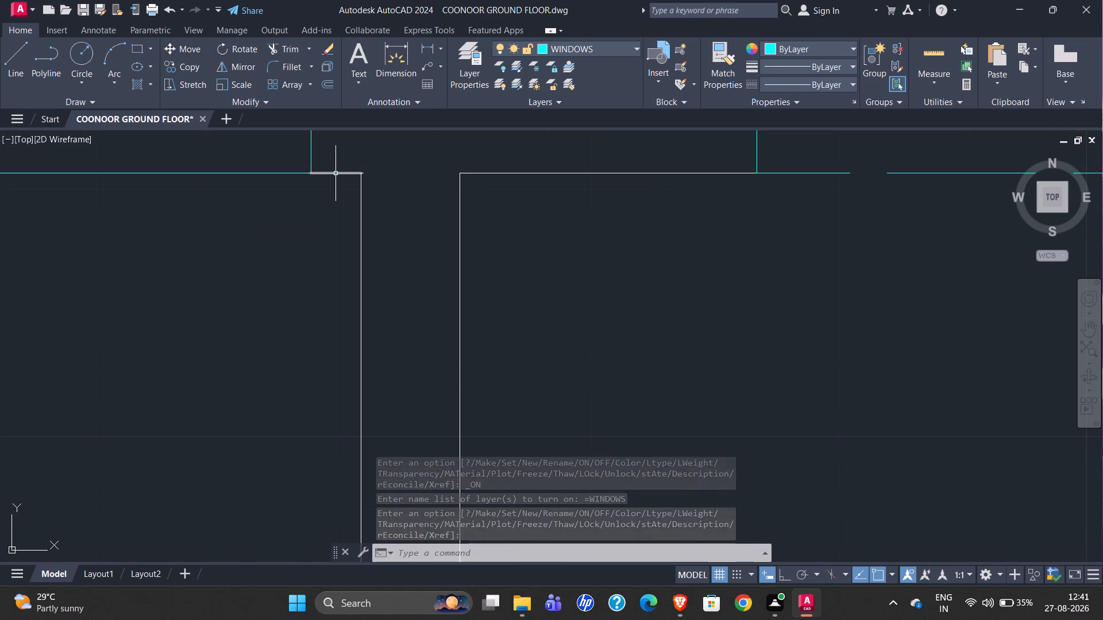
pyautogui.click(335, 173)
pyautogui.click(583, 42)
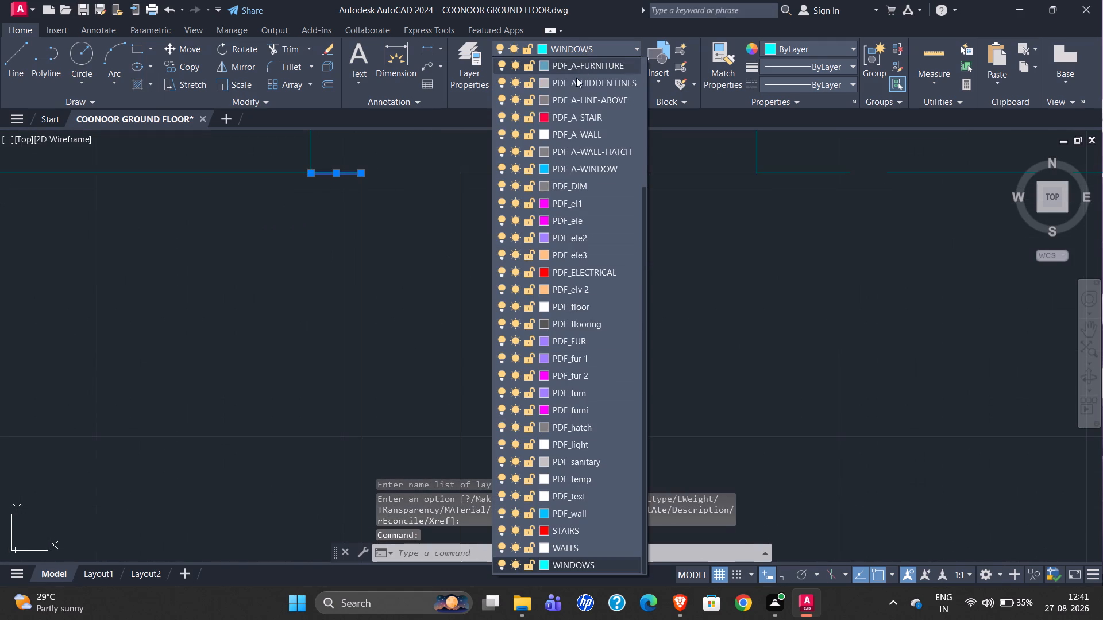
pyautogui.scroll(8, 568, 140)
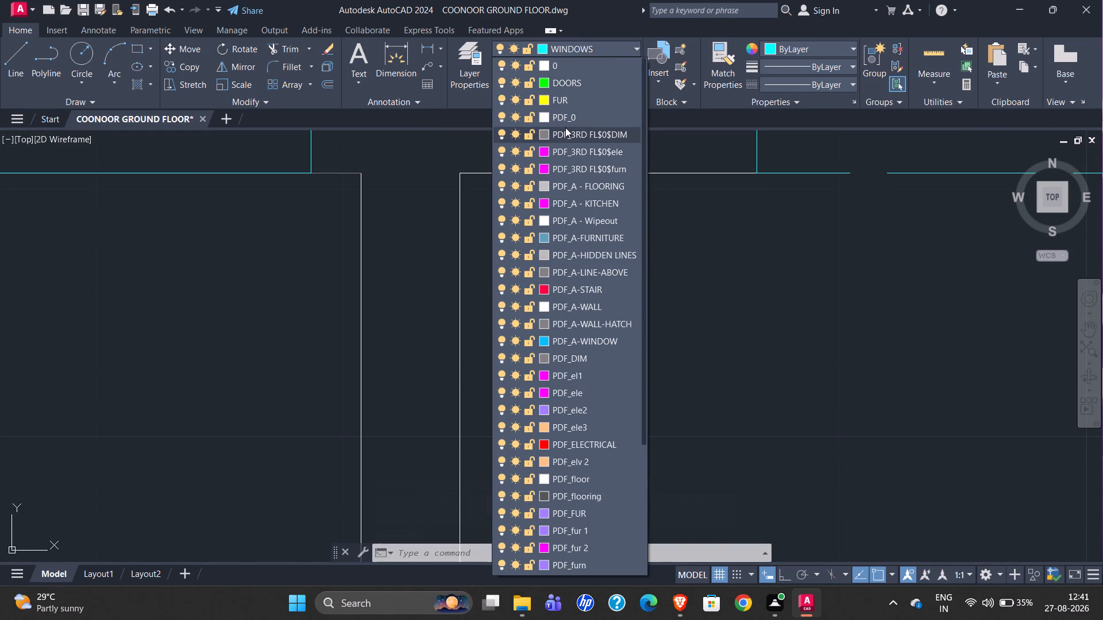
pyautogui.scroll(6, 579, 160)
pyautogui.scroll(-6, 570, 451)
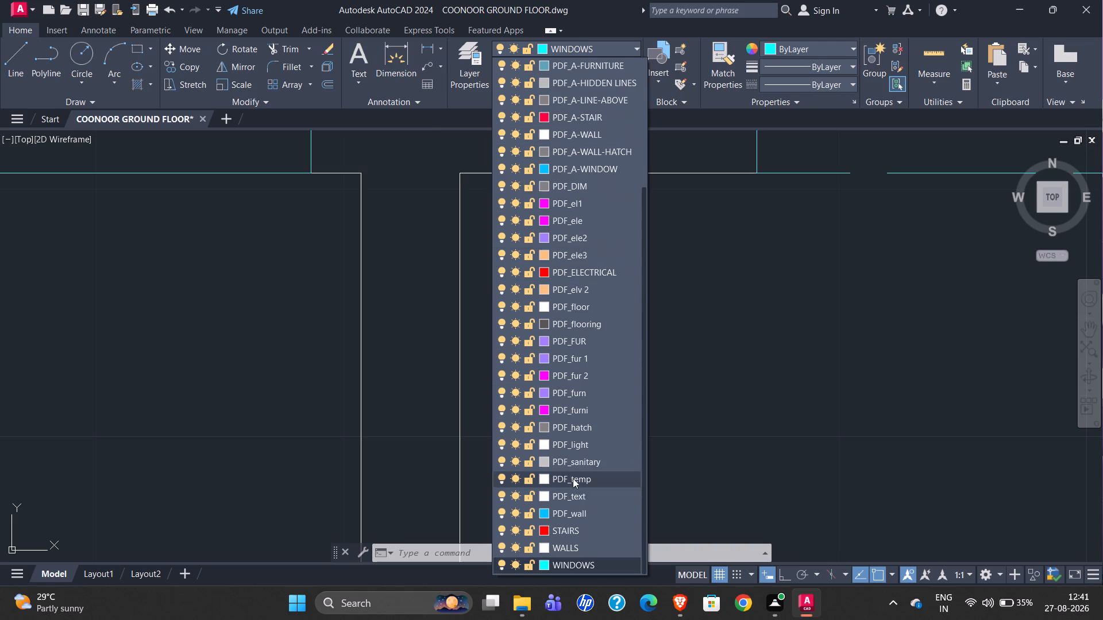
pyautogui.click(585, 549)
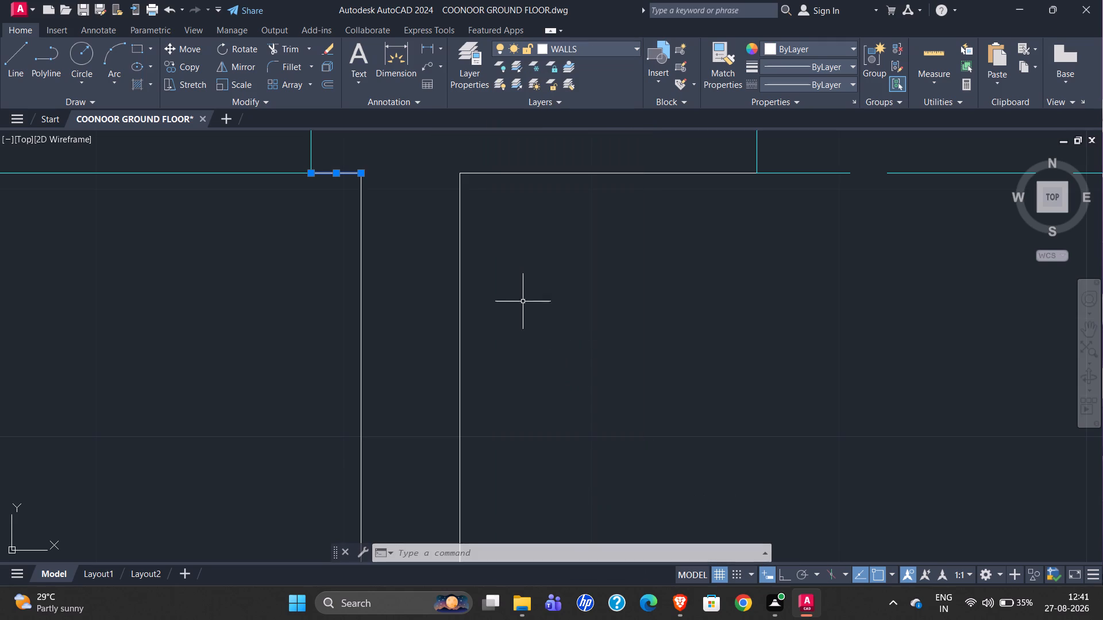
pyautogui.press('Escape')
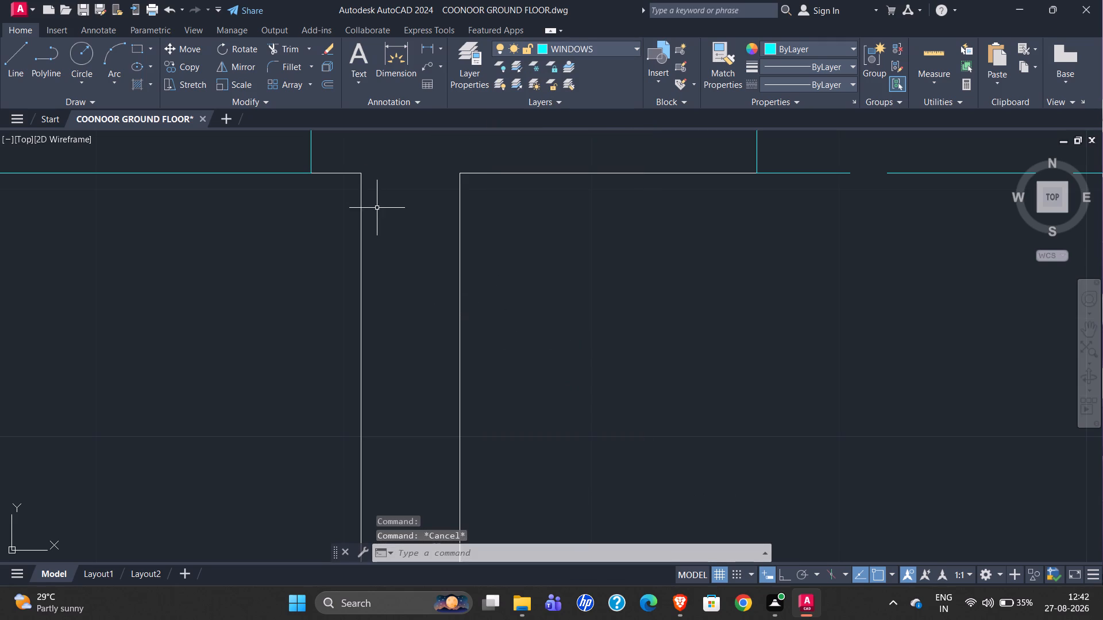
pyautogui.click(349, 172)
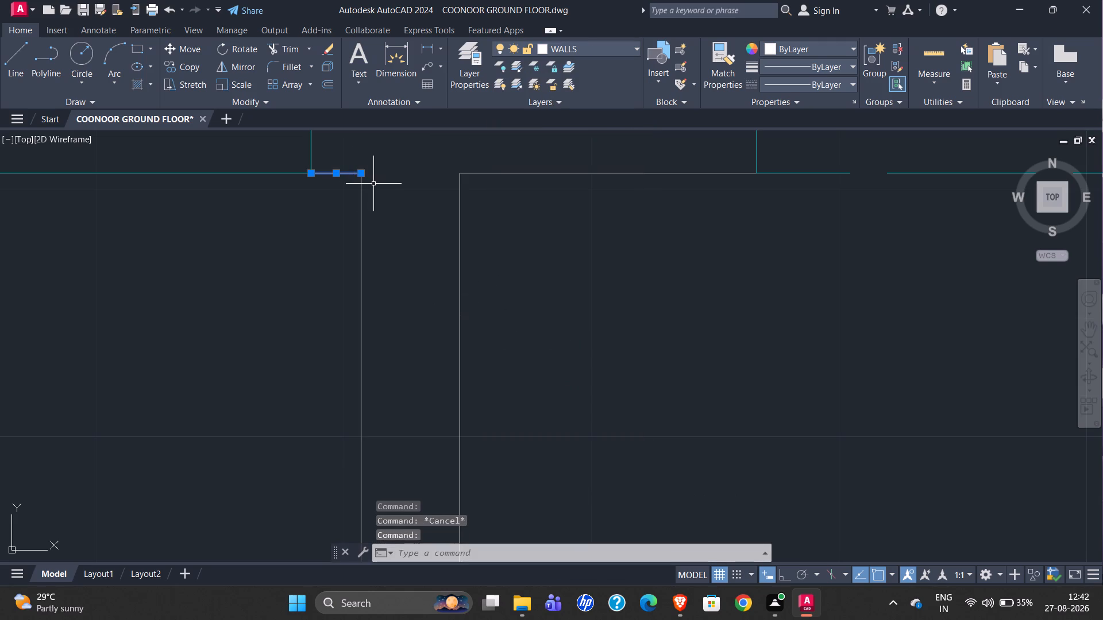
pyautogui.press('Escape')
# Turn off the current WINDOWS layer.
pyautogui.scroll(-3, 441, 274)
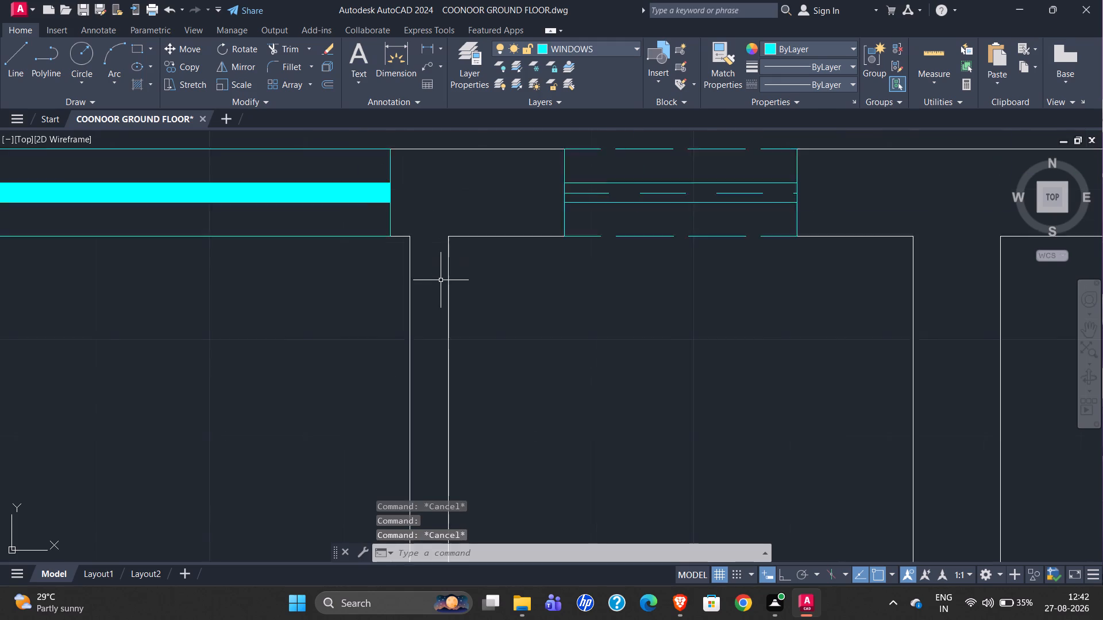
pyautogui.scroll(-3, 591, 287)
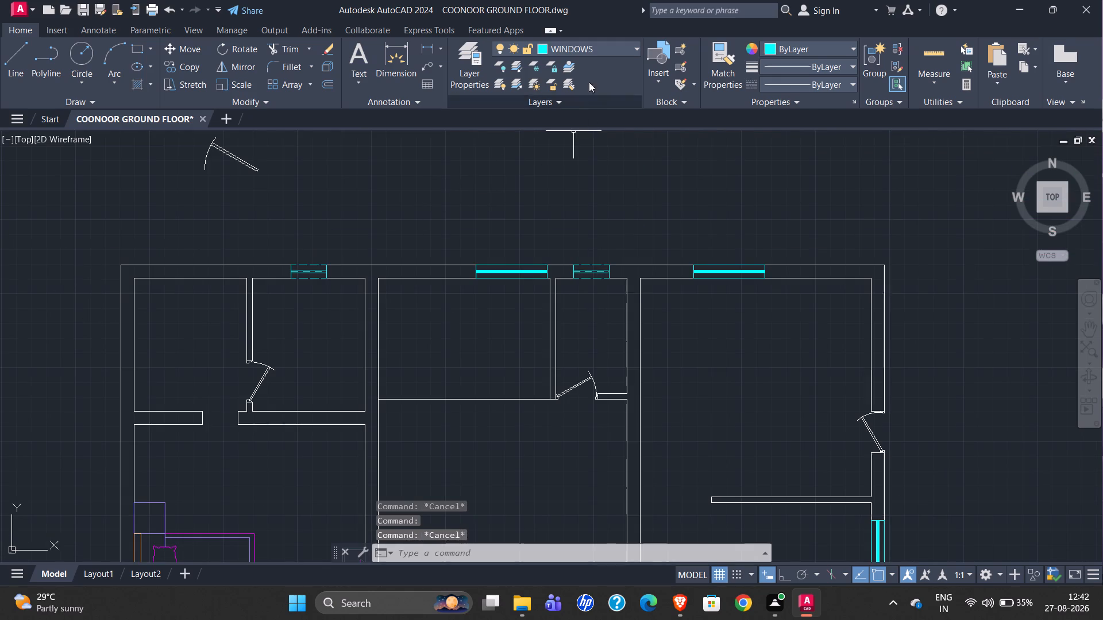
pyautogui.click(618, 45)
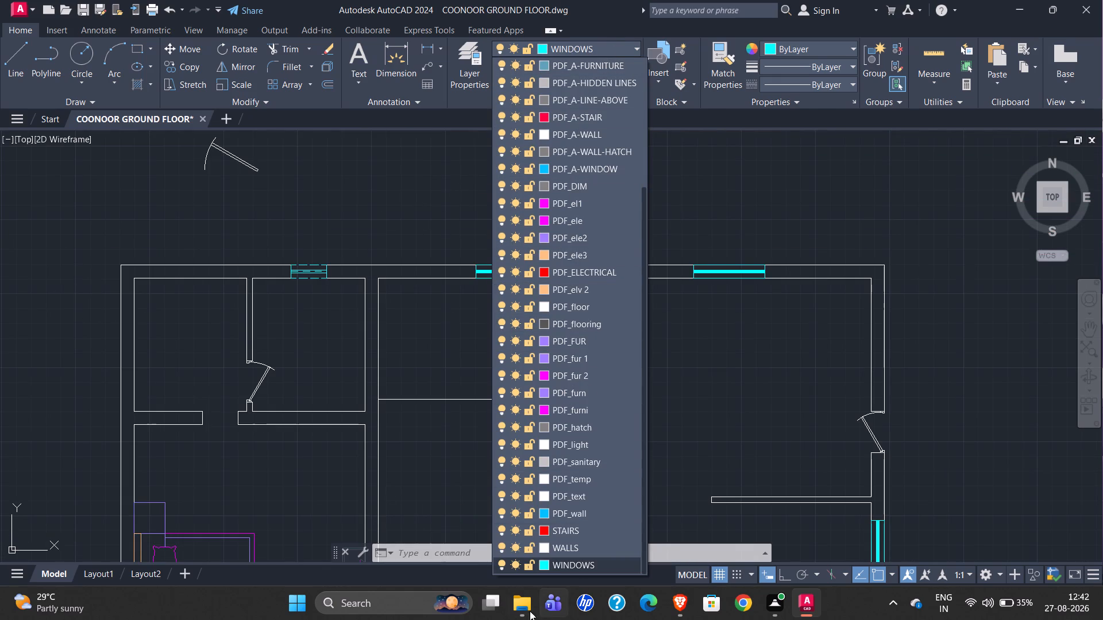
pyautogui.click(503, 564)
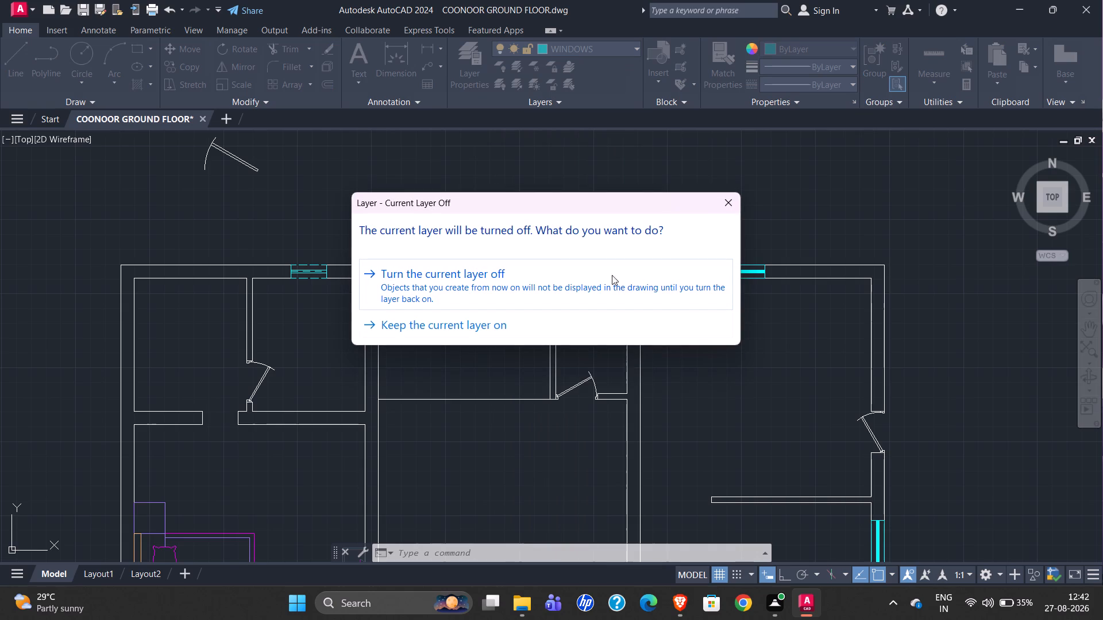
pyautogui.click(536, 280)
# Delete the stray door lying outside the new plan, above its north wall.
pyautogui.scroll(-1, 502, 228)
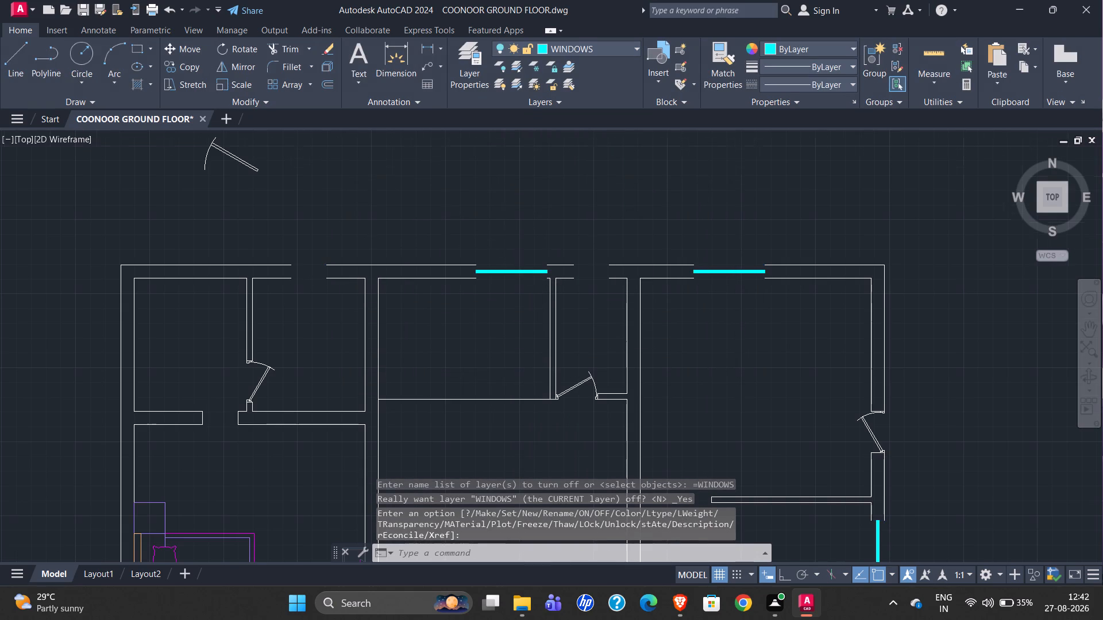
pyautogui.scroll(-1, 502, 228)
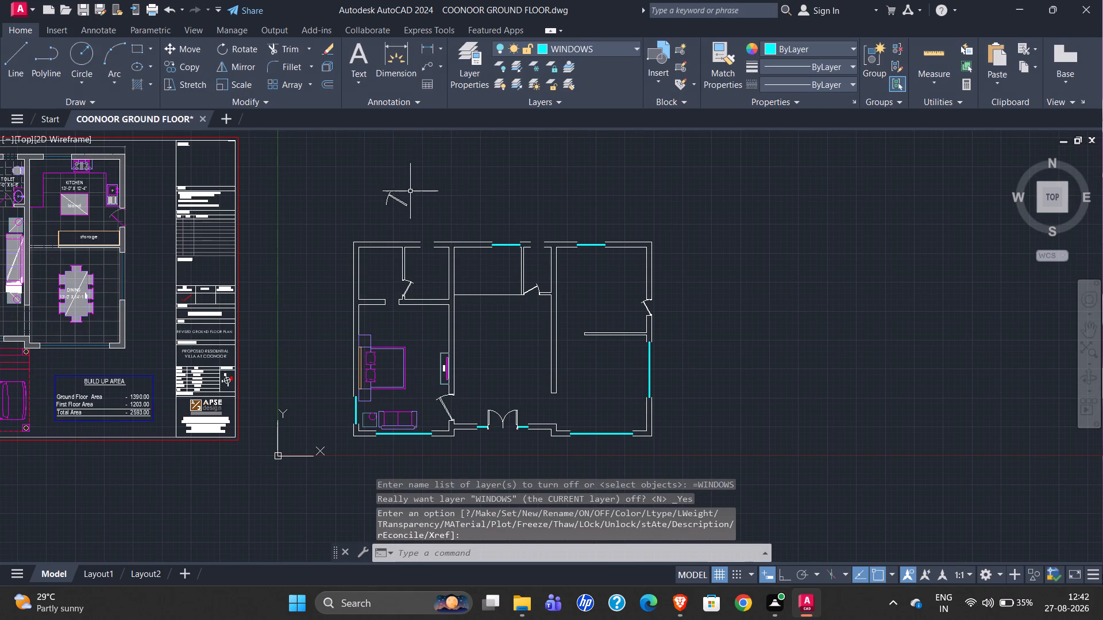
pyautogui.moveTo(366, 183); pyautogui.dragTo(371, 185)
pyautogui.click(439, 217)
pyautogui.press('Delete')
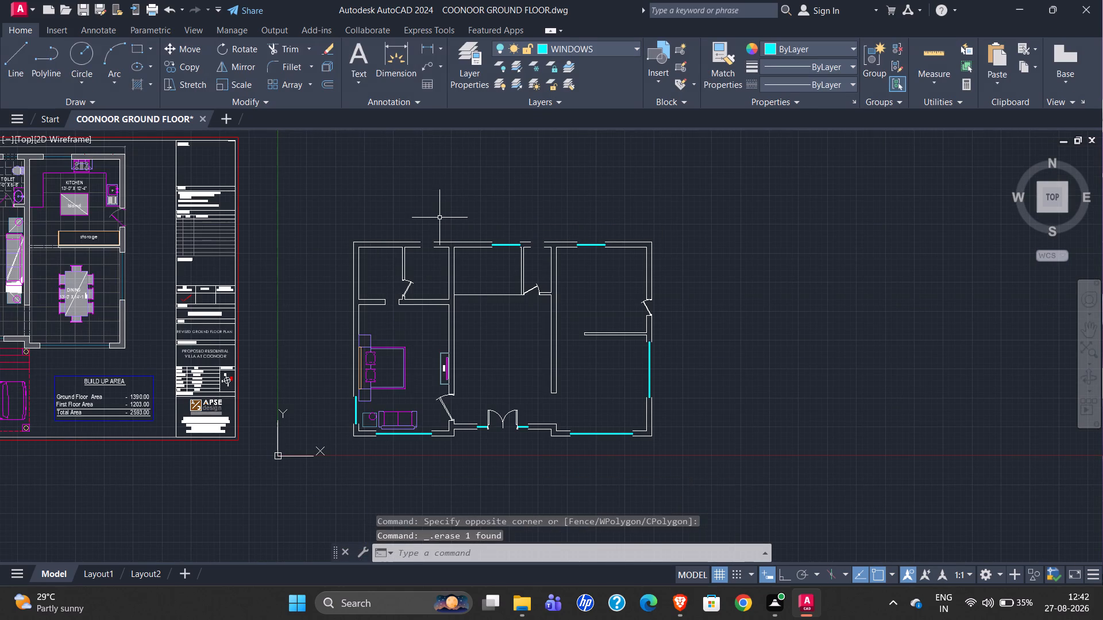
# Select all the single-leaf doors in the new plan with Select Similar and assign them to the DOORS layer.
pyautogui.scroll(2, 370, 276)
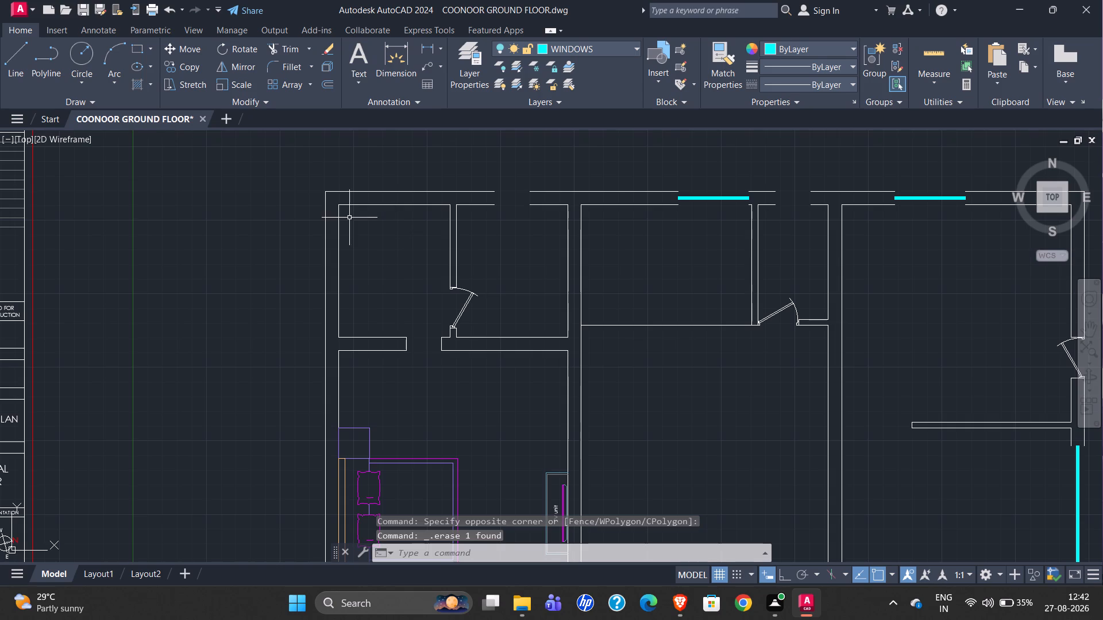
pyautogui.scroll(-2, 389, 209)
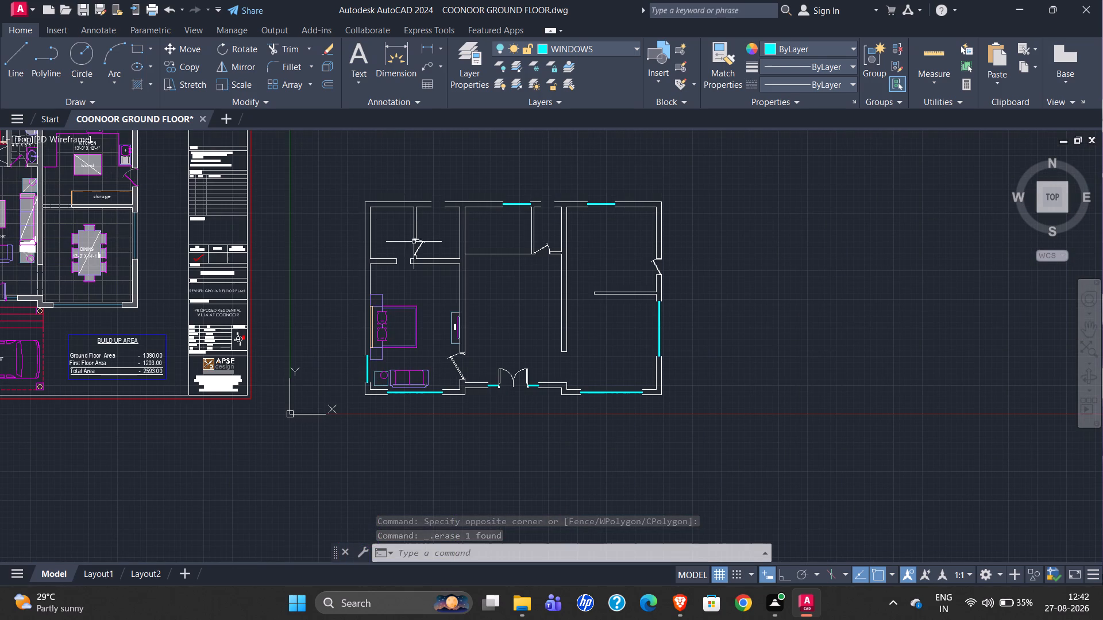
pyautogui.scroll(2, 416, 273)
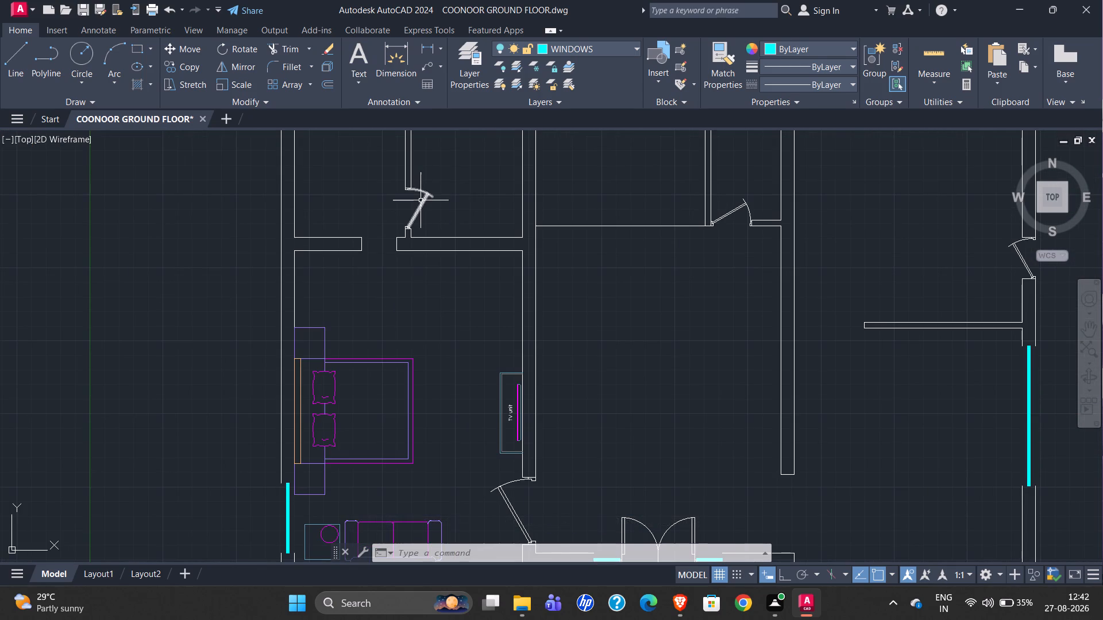
pyautogui.click(421, 200)
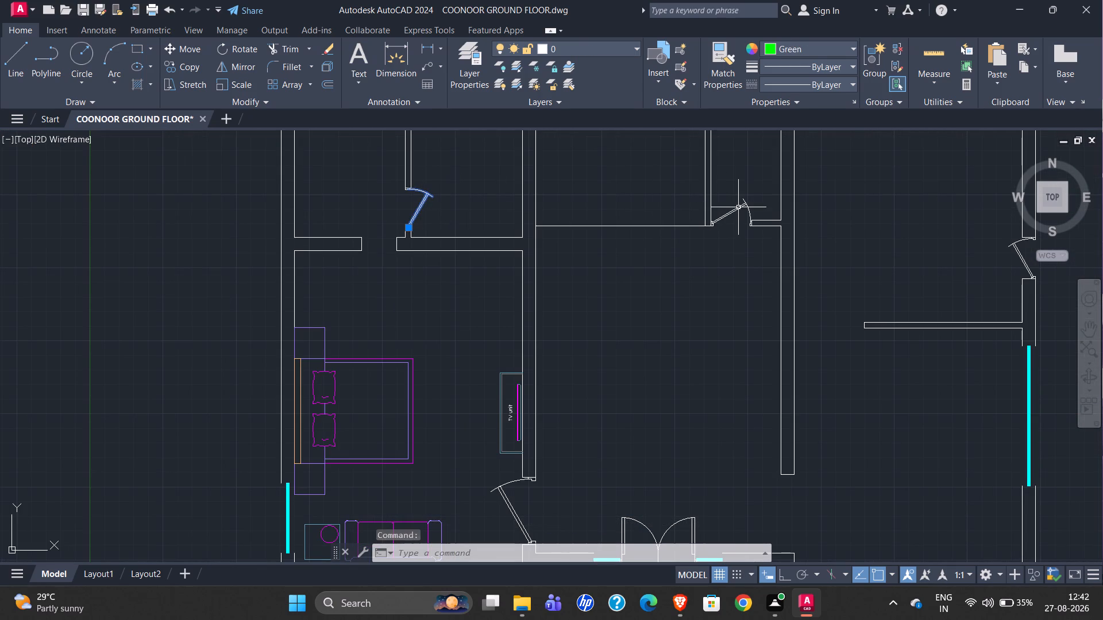
pyautogui.click(741, 208)
pyautogui.rightClick(619, 196)
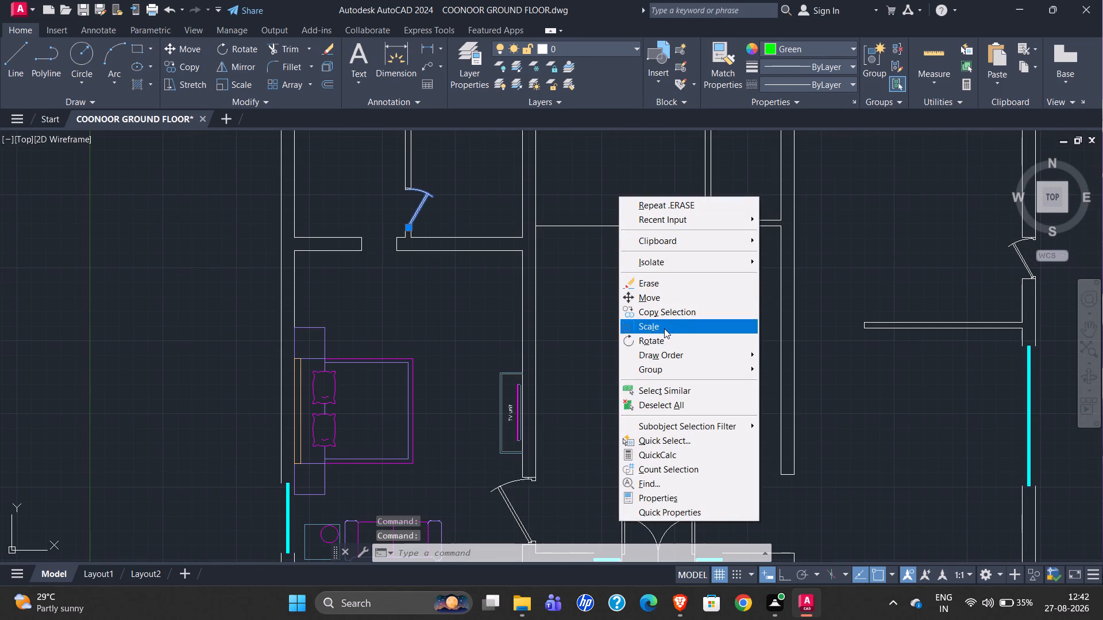
pyautogui.click(684, 392)
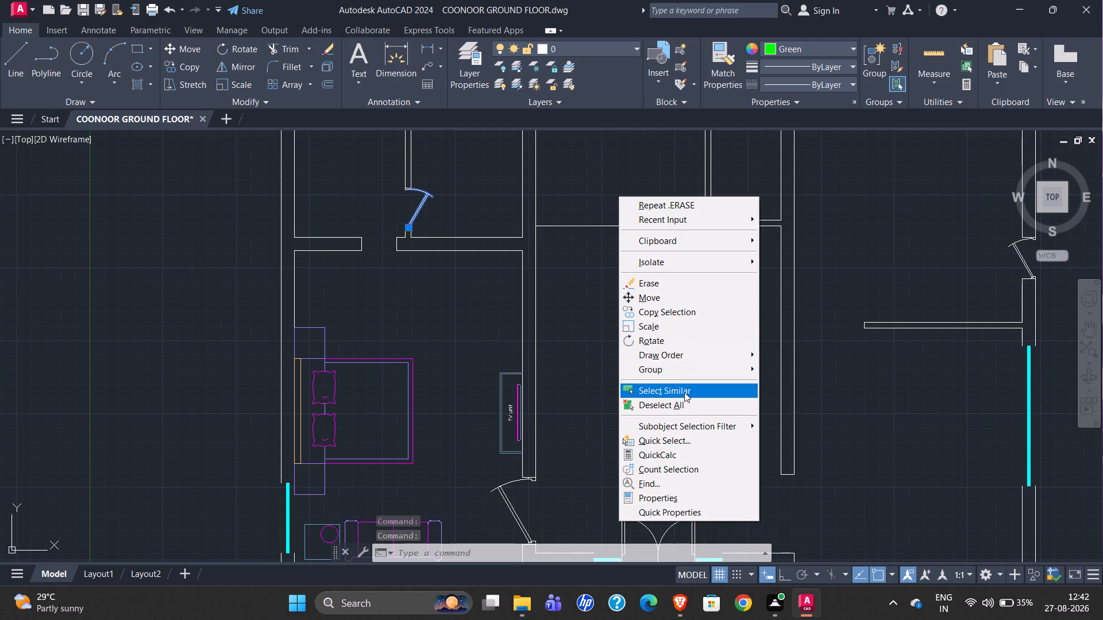
pyautogui.click(590, 44)
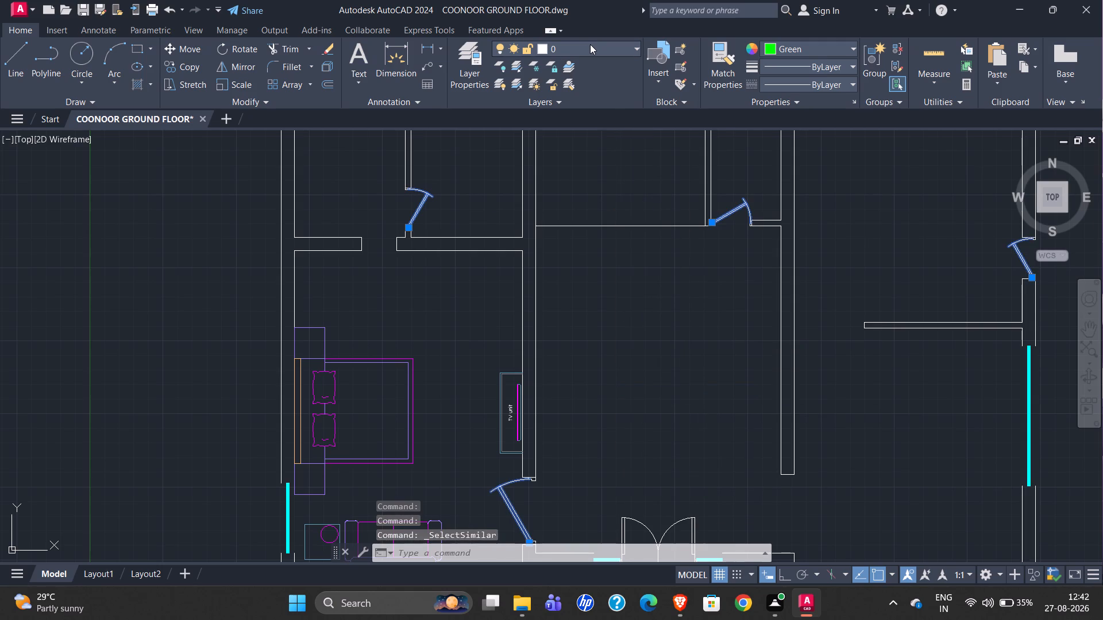
pyautogui.click(559, 83)
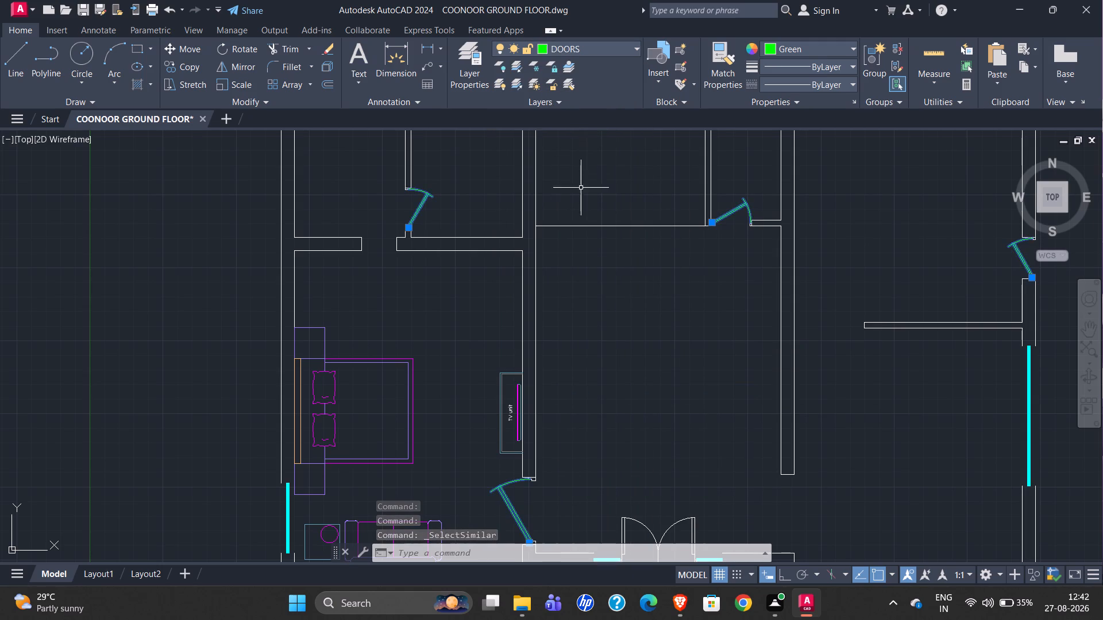
# Assign both leaves of the double entrance door in the new plan's south wall to the DOORS layer.
pyautogui.scroll(-2, 479, 191)
pyautogui.scroll(3, 468, 335)
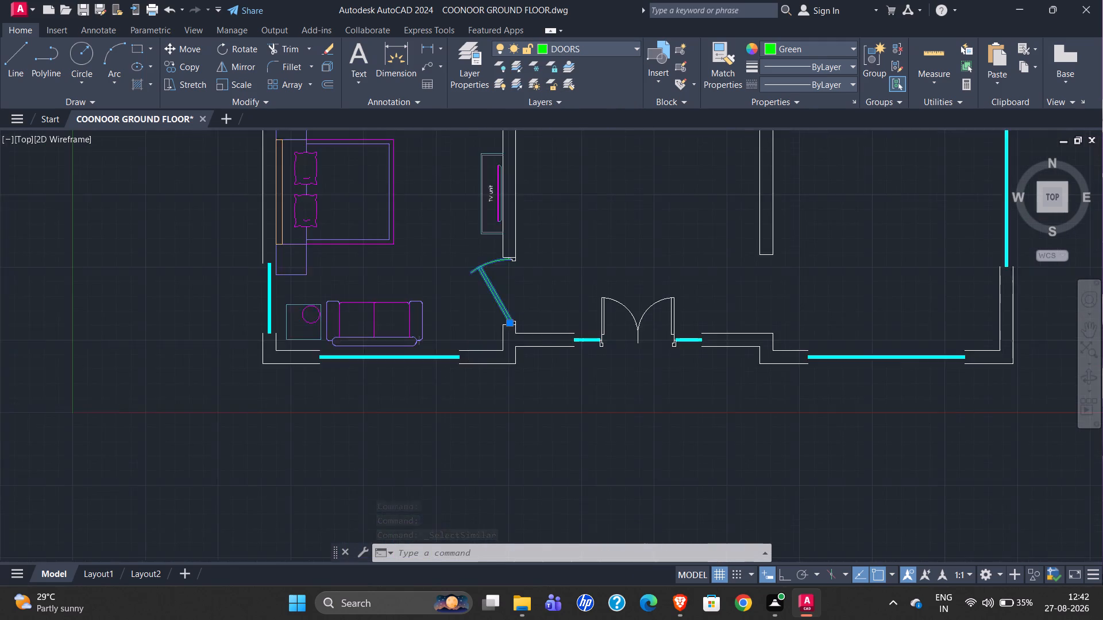
pyautogui.scroll(-1, 428, 354)
pyautogui.click(584, 320)
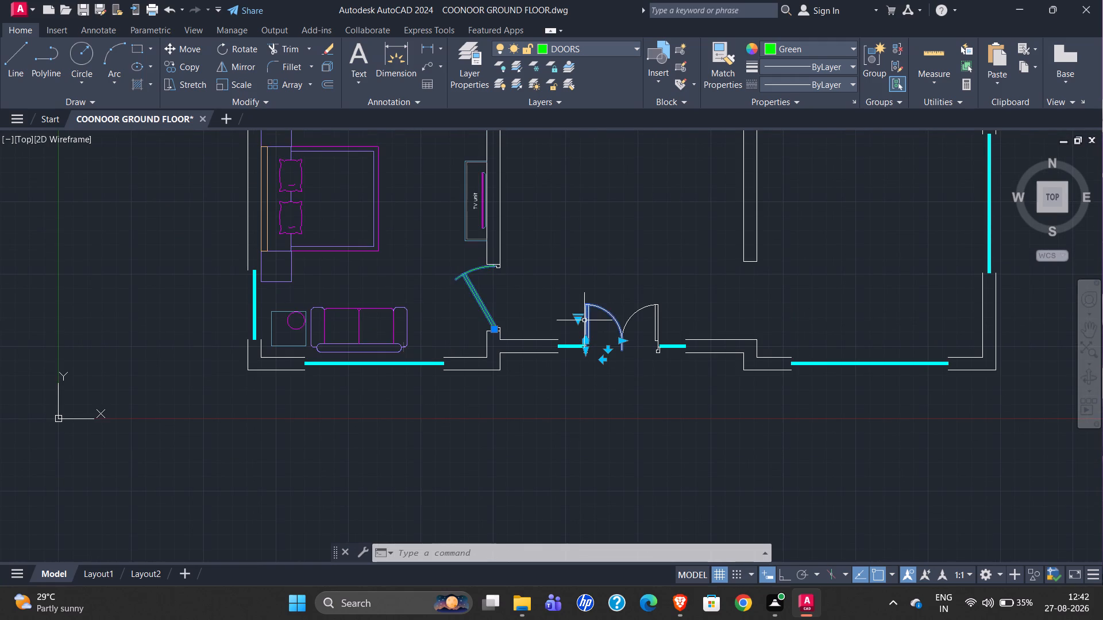
pyautogui.click(645, 309)
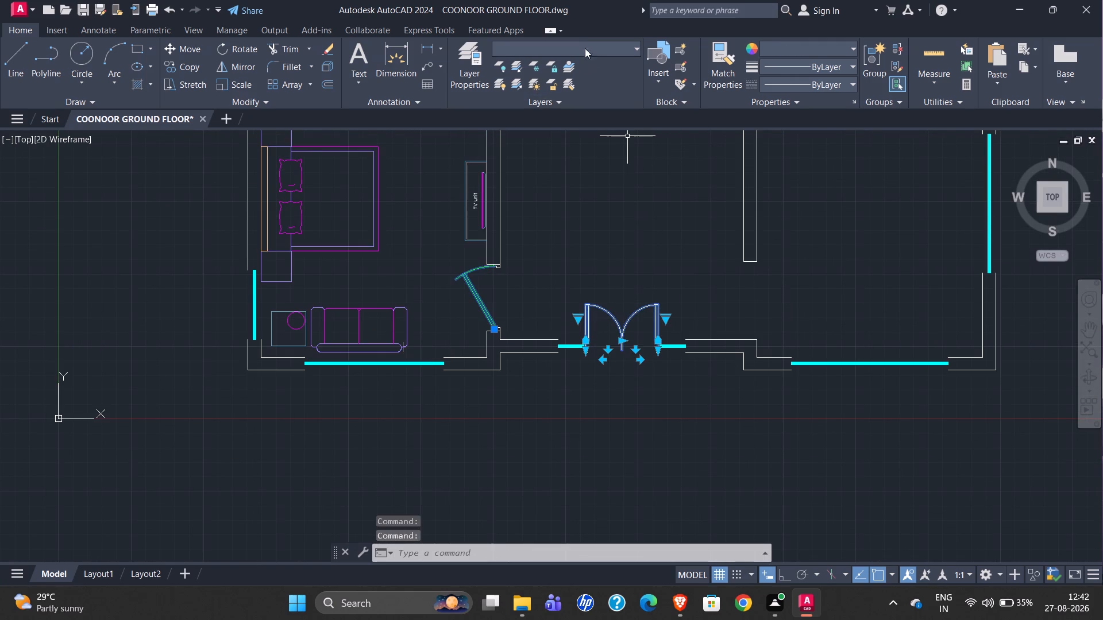
pyautogui.click(588, 44)
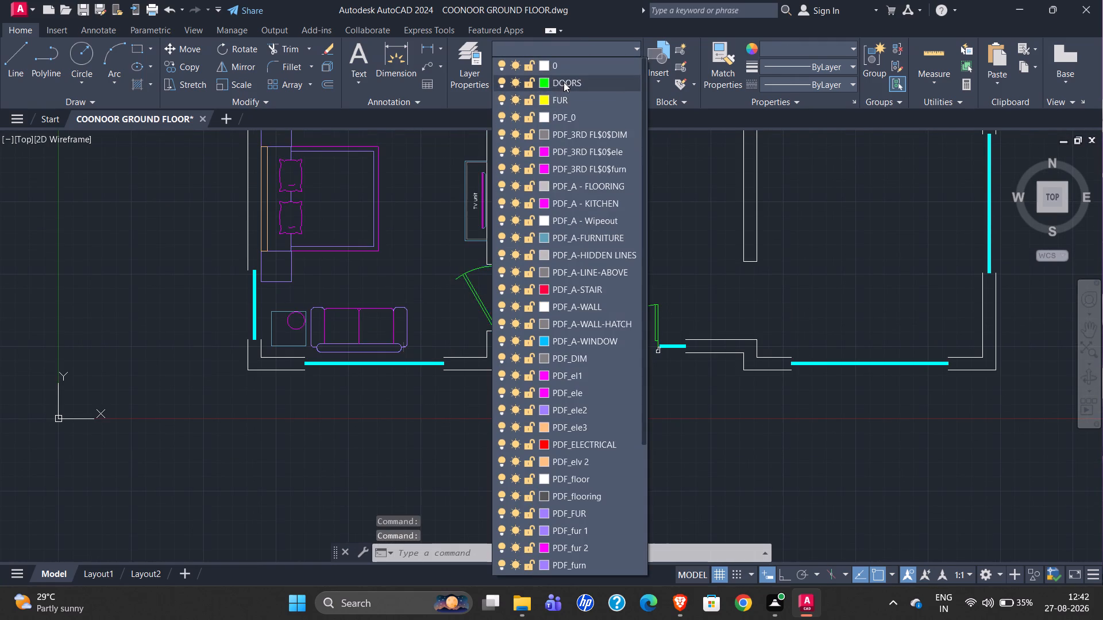
pyautogui.click(564, 82)
pyautogui.press('Escape')
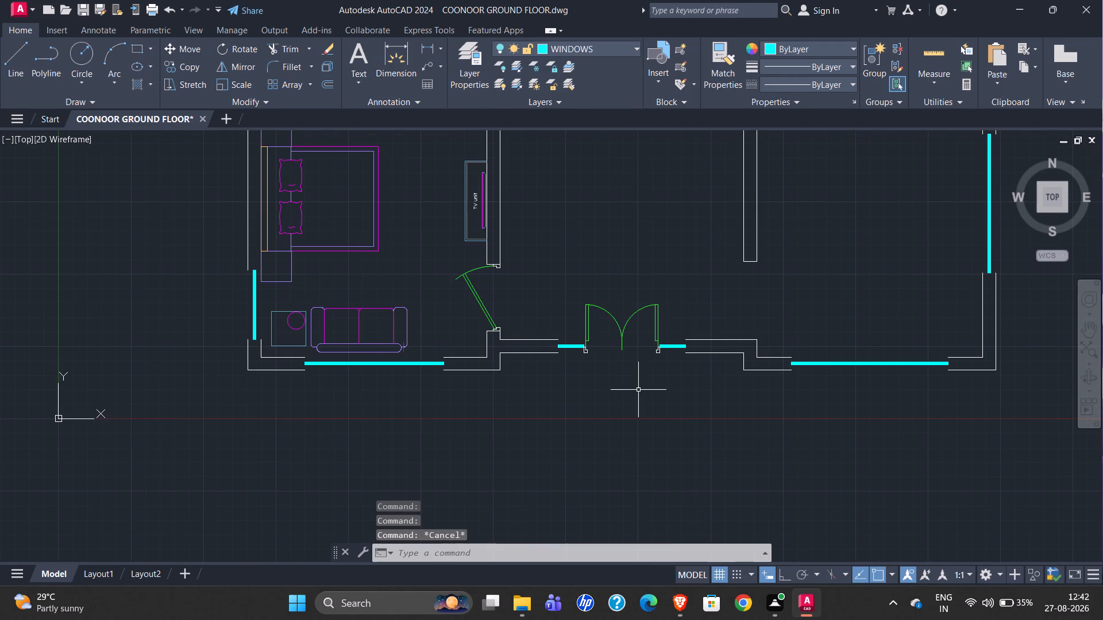
# Turn off the DOORS layer.
pyautogui.scroll(-1, 496, 393)
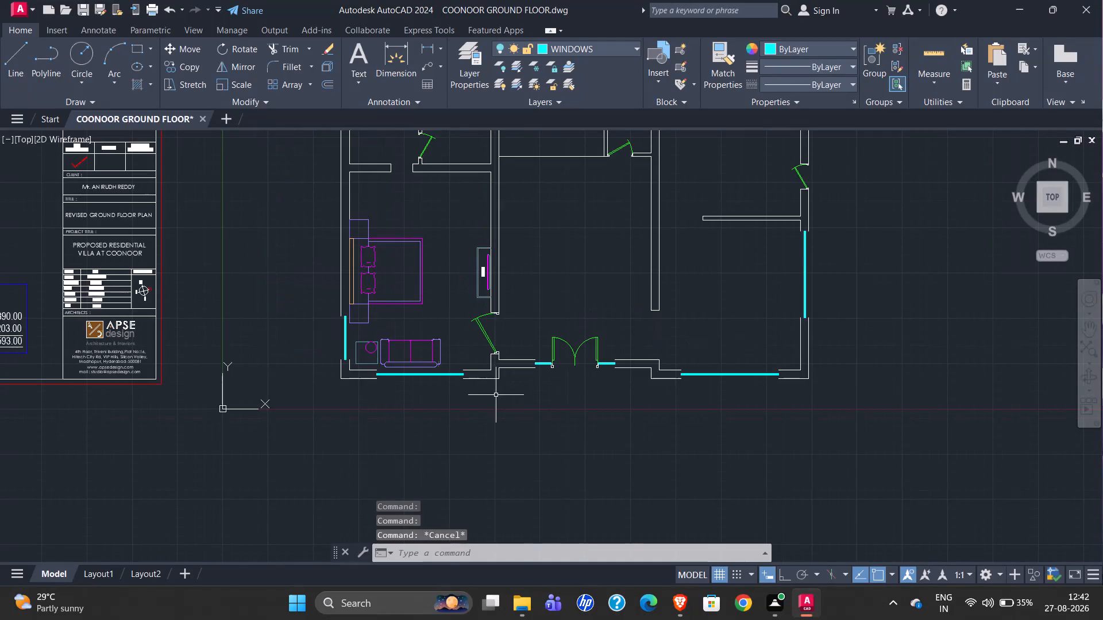
pyautogui.scroll(-2, 523, 449)
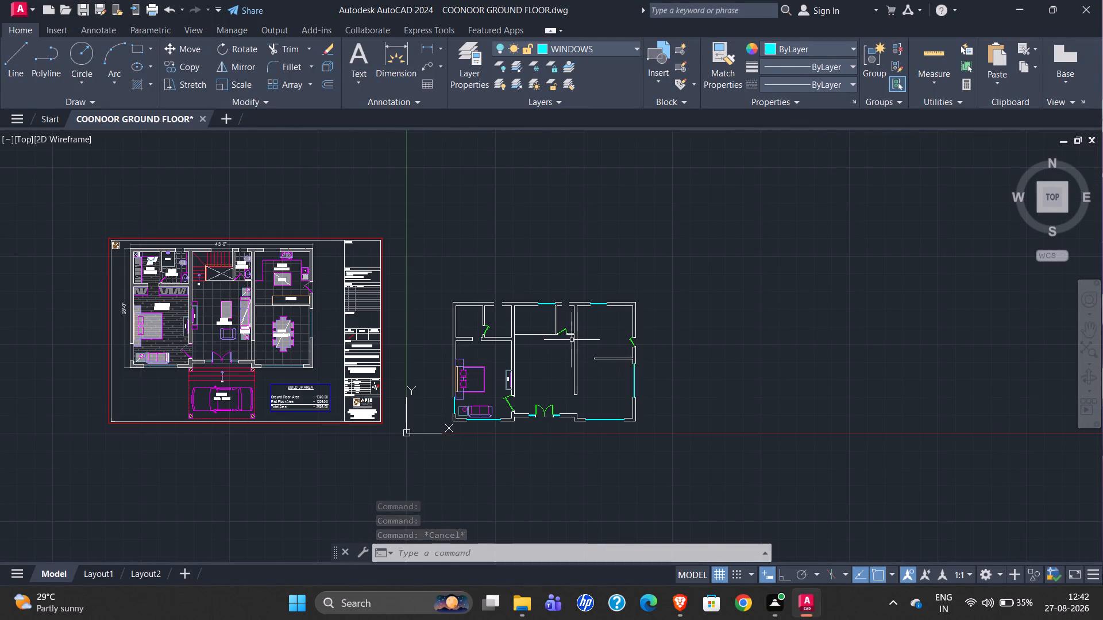
pyautogui.scroll(1, 534, 354)
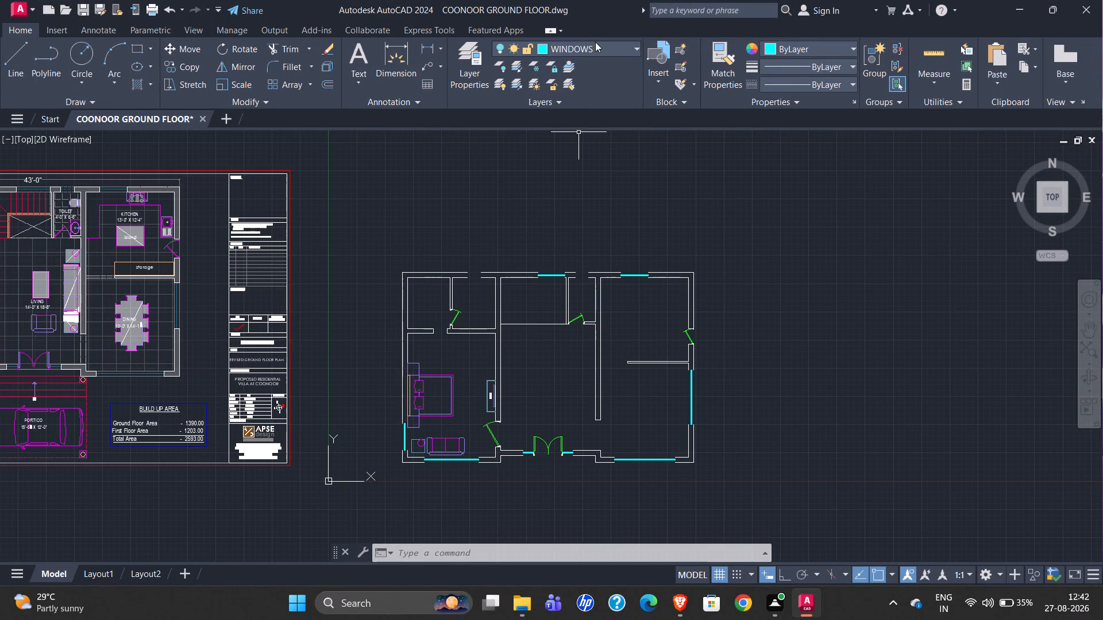
pyautogui.click(595, 42)
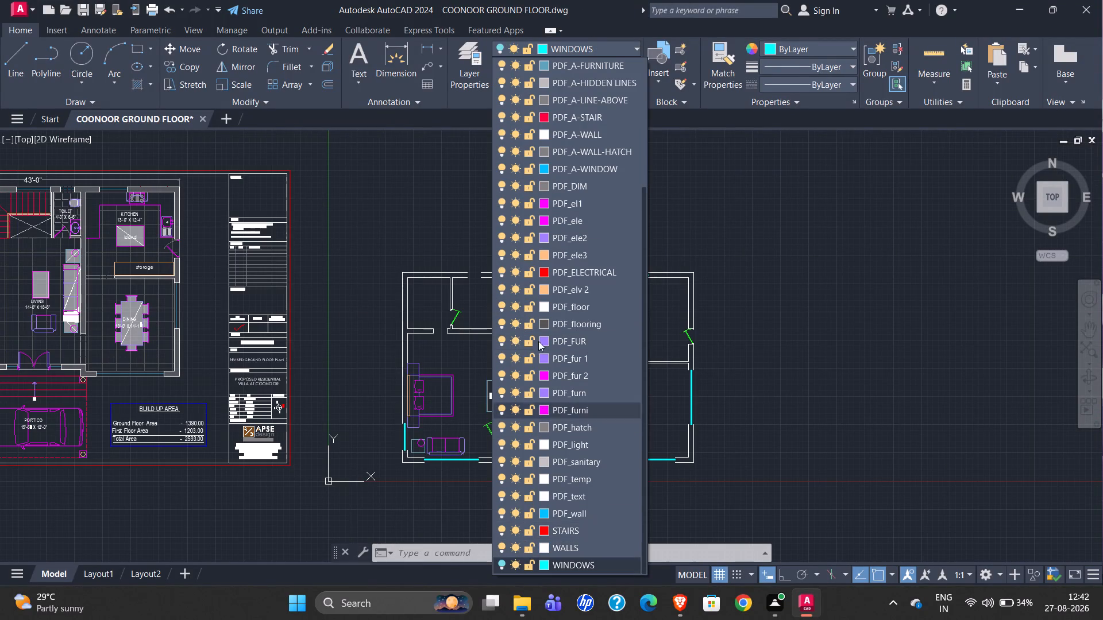
pyautogui.scroll(6, 537, 283)
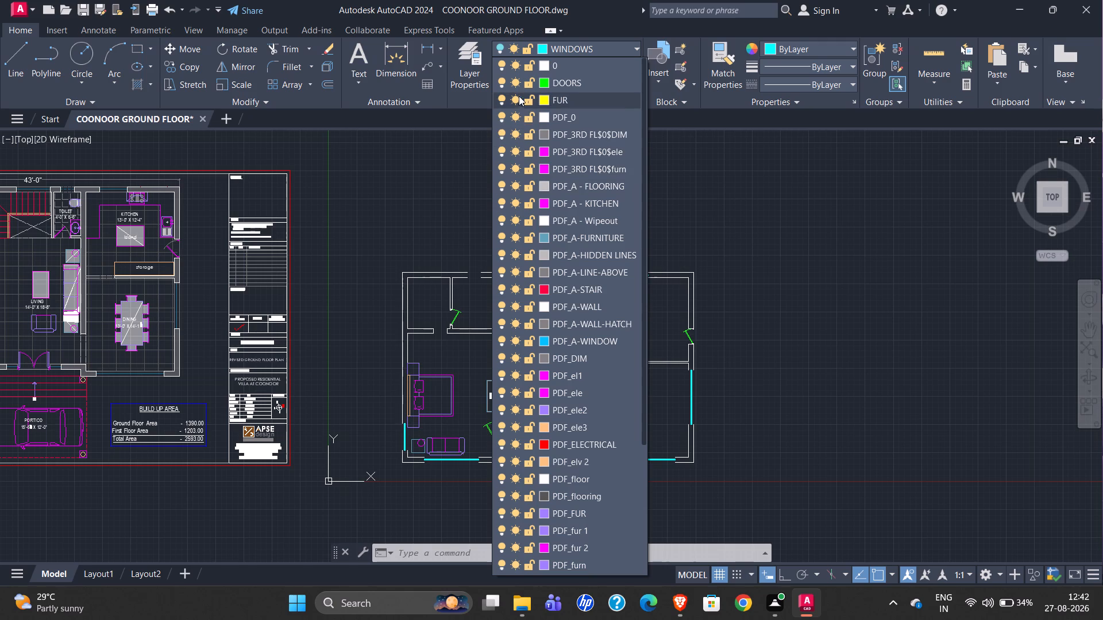
pyautogui.click(503, 80)
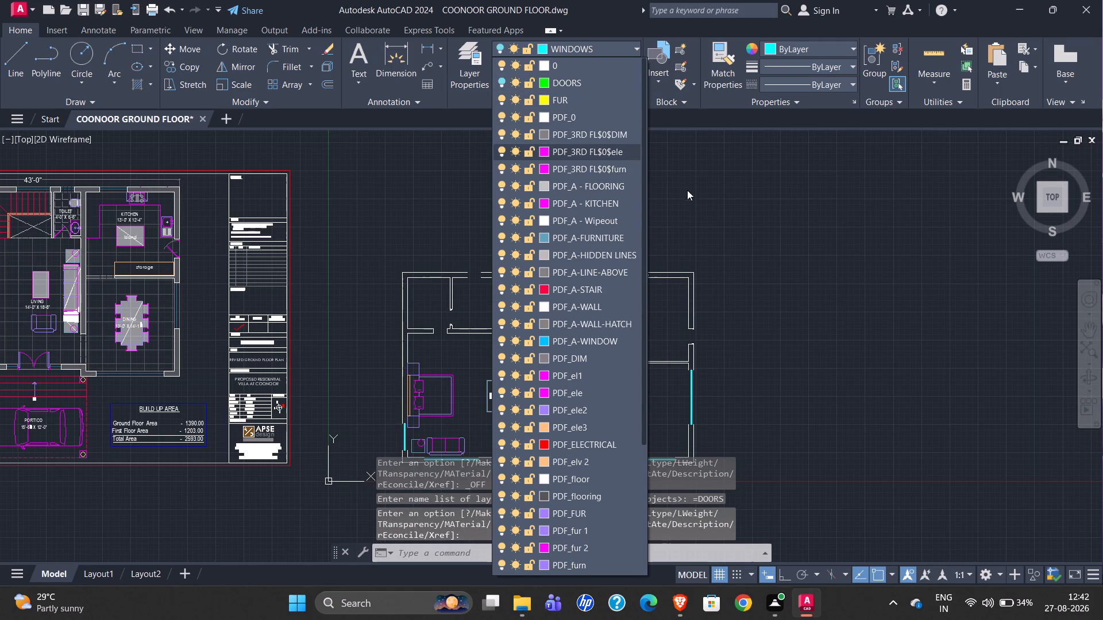
pyautogui.press('Escape')
# Assign the bedroom's bed, bedside tables, sofa, corner table and TV unit in the new plan to the FUR layer.
pyautogui.scroll(-1, 534, 193)
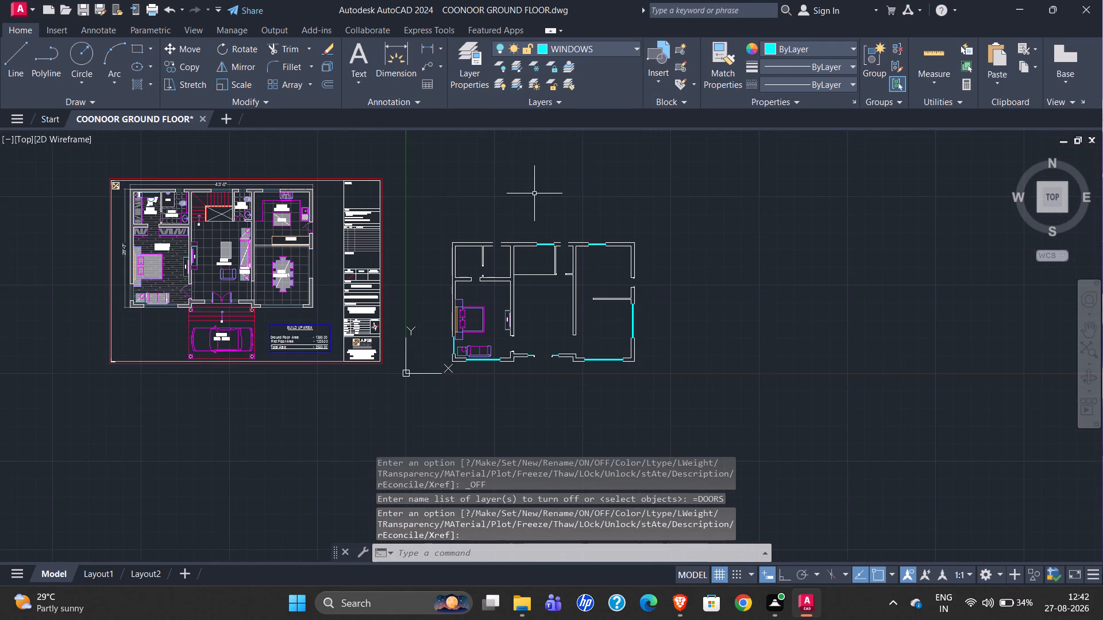
pyautogui.scroll(2, 492, 374)
pyautogui.scroll(1, 384, 220)
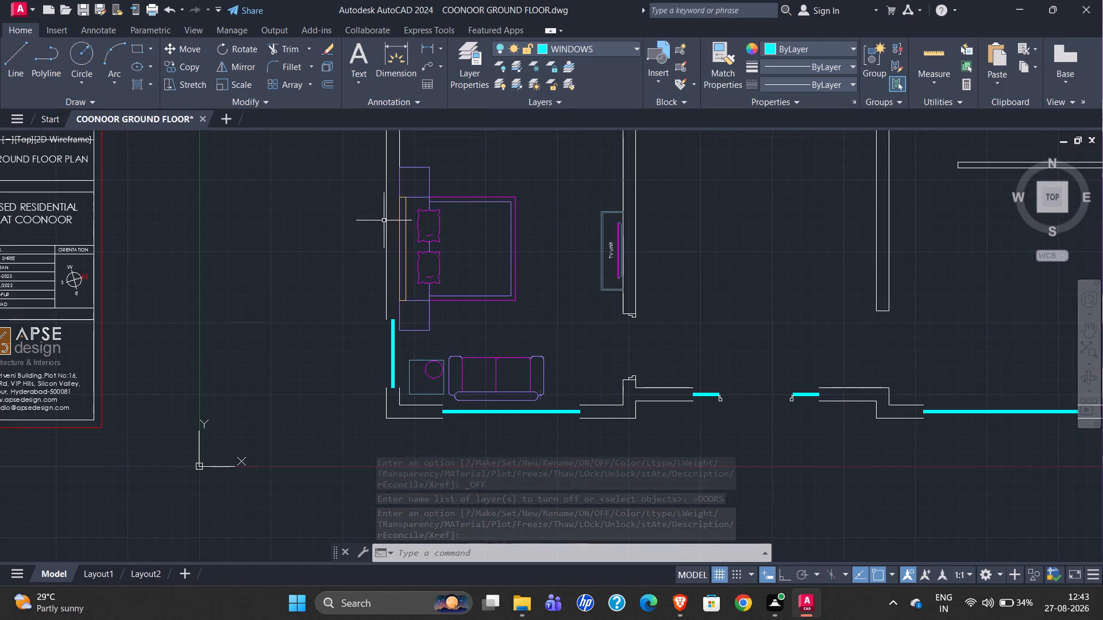
pyautogui.click(393, 164)
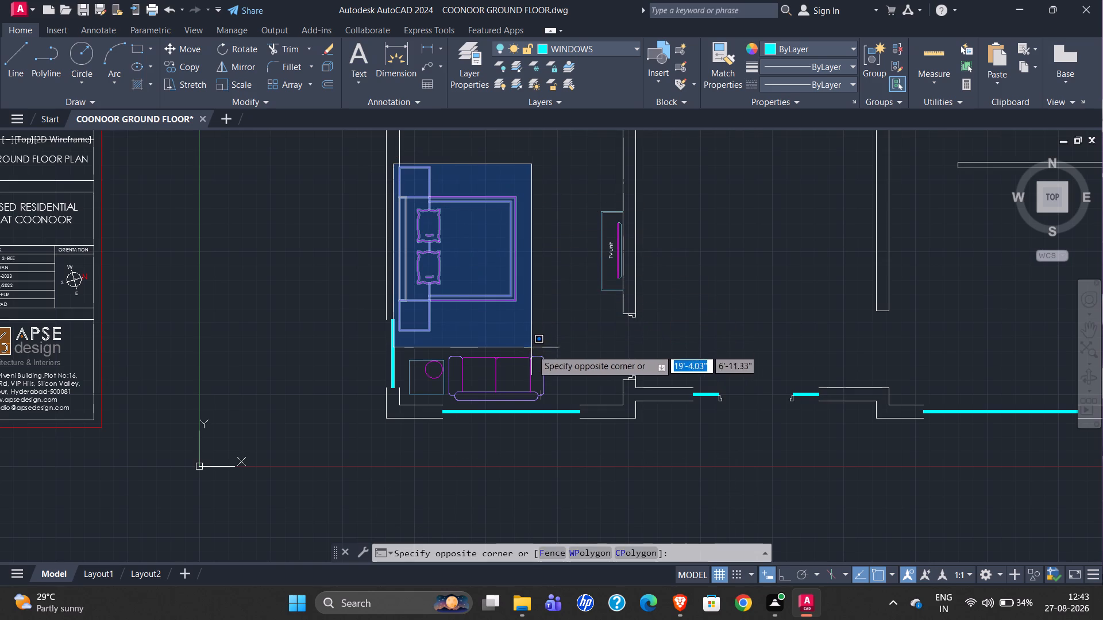
pyautogui.click(556, 402)
pyautogui.click(589, 191)
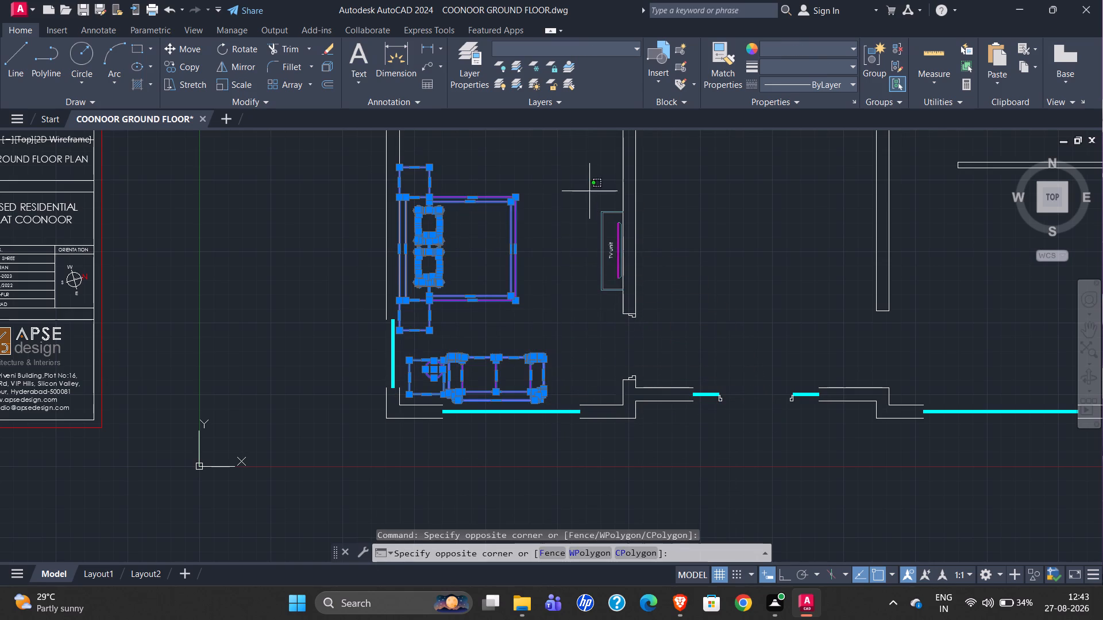
pyautogui.click(627, 305)
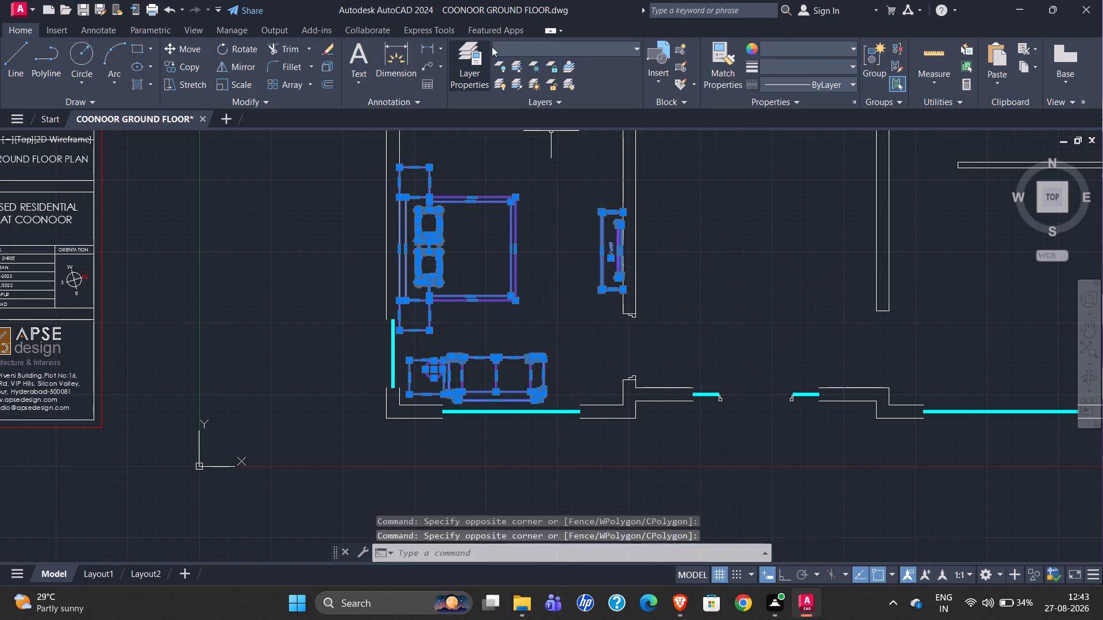
pyautogui.click(561, 42)
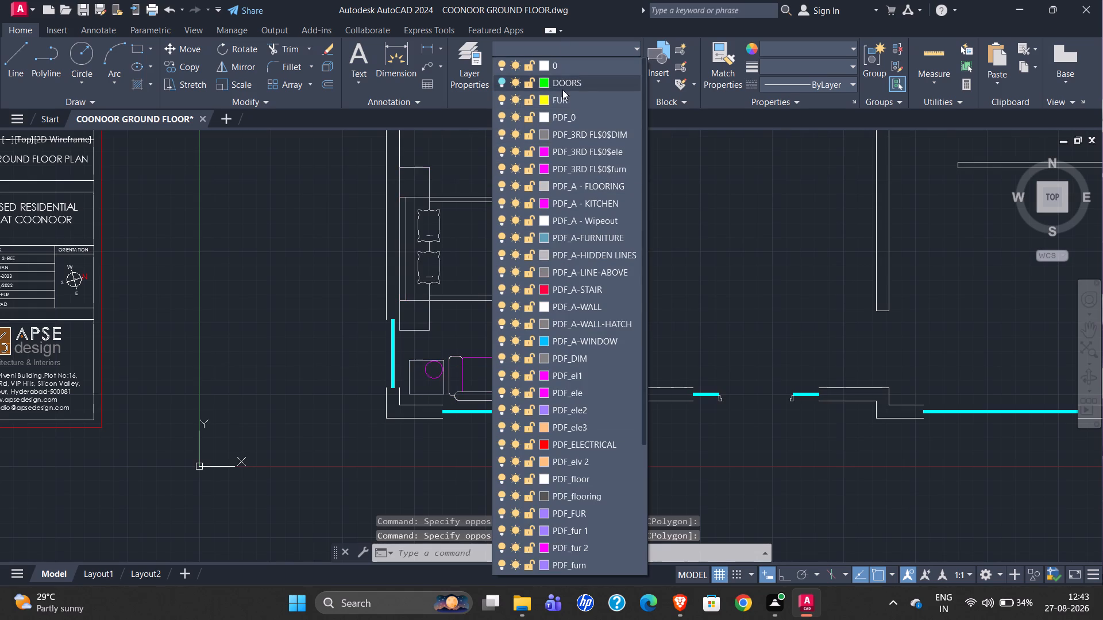
pyautogui.click(566, 104)
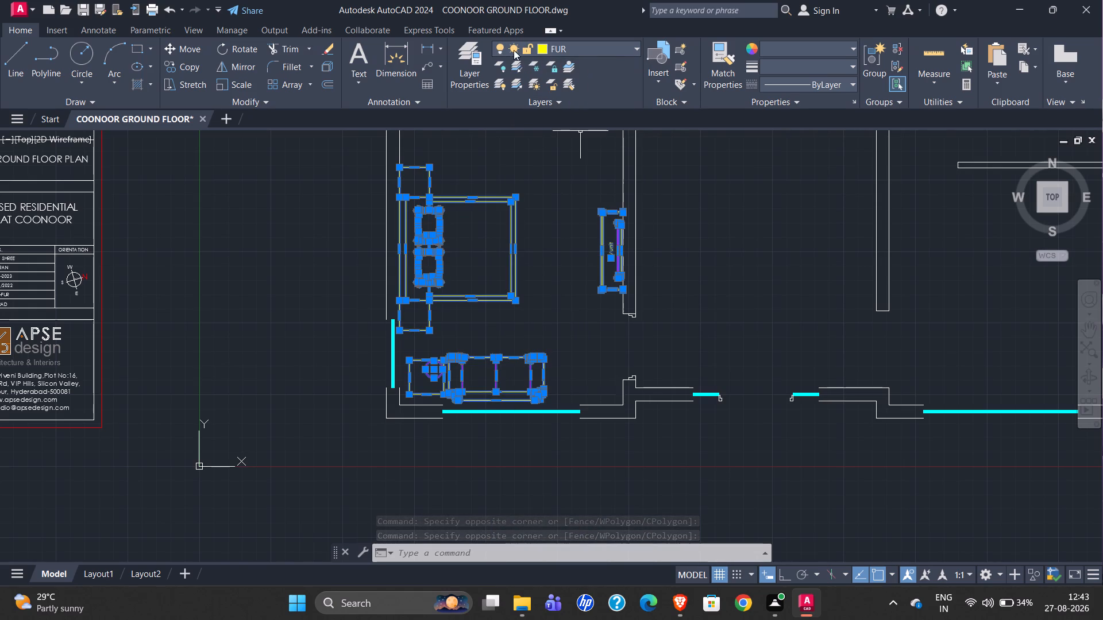
# Turn off the FUR layer.
pyautogui.click(609, 46)
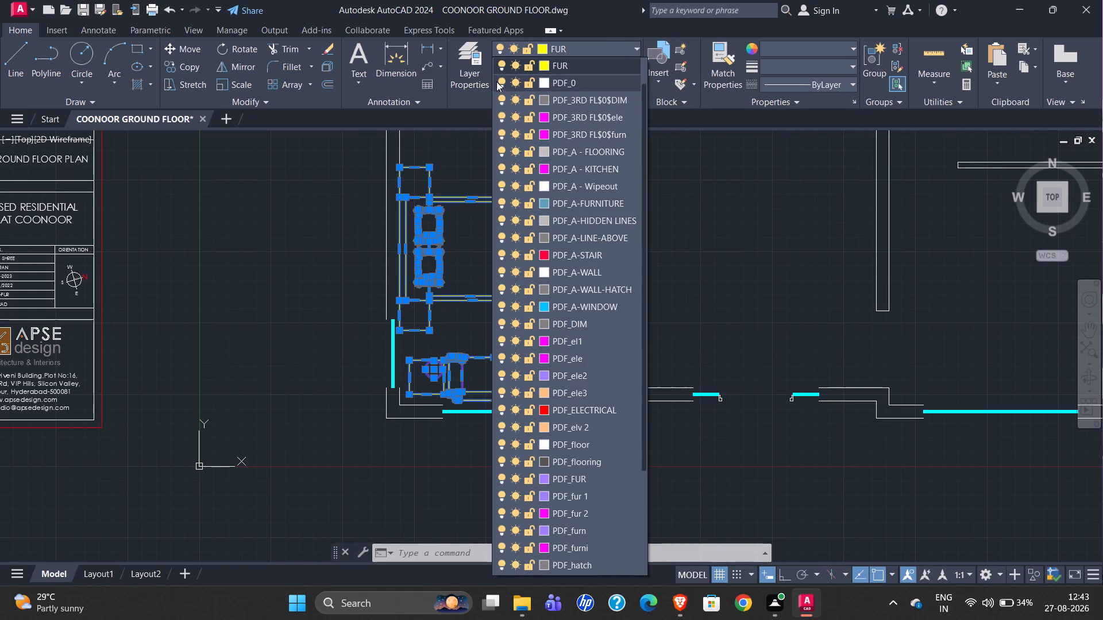
pyautogui.click(502, 64)
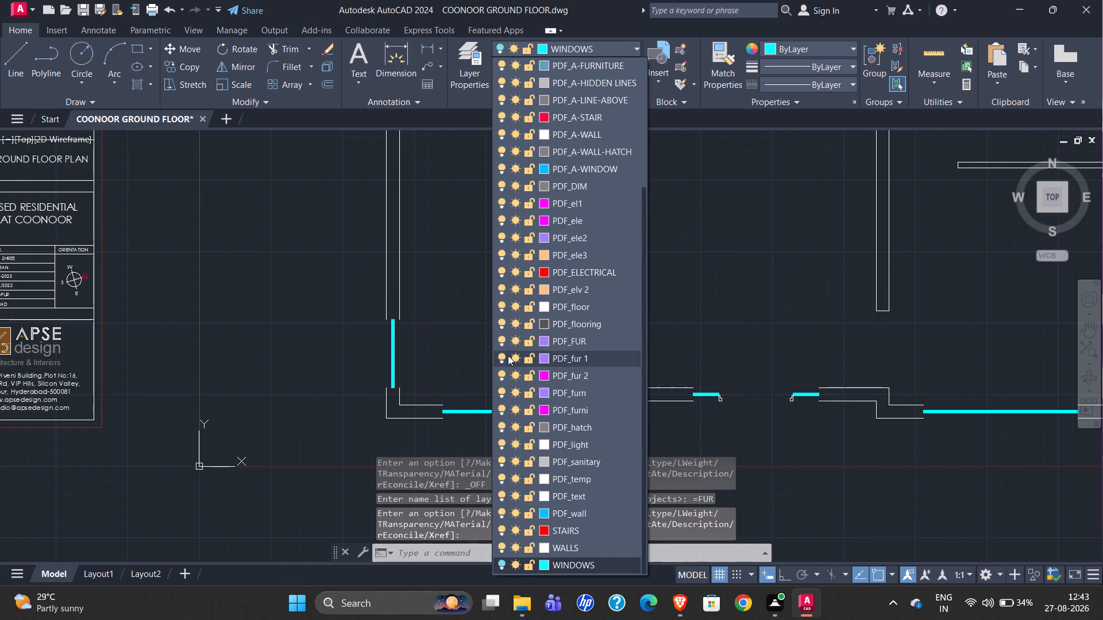
pyautogui.press('Escape')
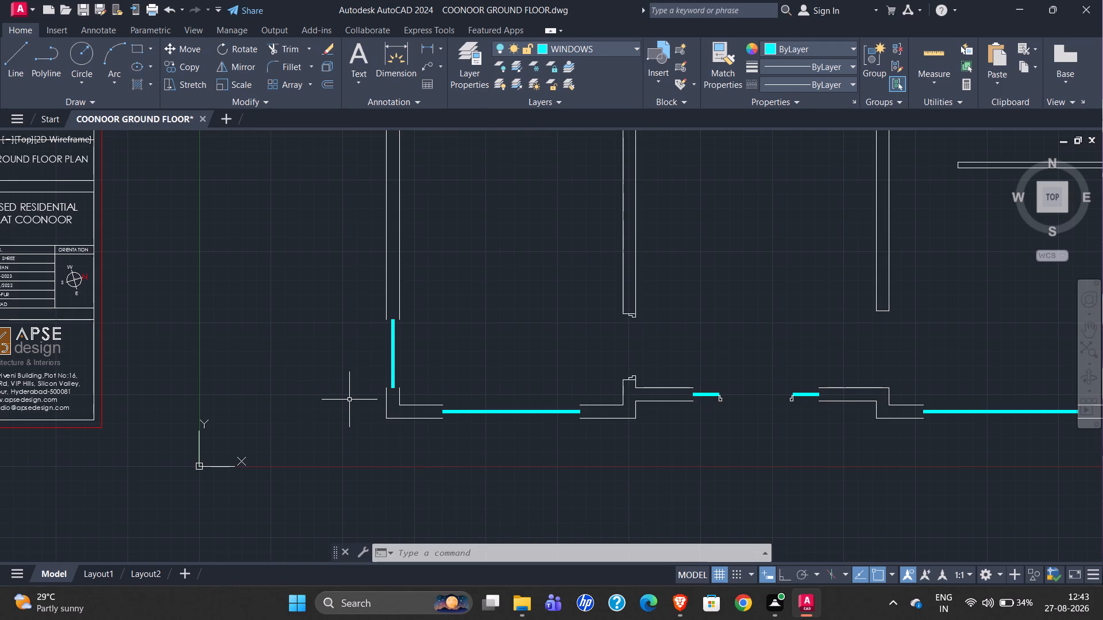
# Assign all exterior and interior wall lines of the new plan, including the jamb profiles at the door openings but excluding the windows, to the WALLS layer.
pyautogui.scroll(-2, 159, 435)
pyautogui.scroll(1, 224, 270)
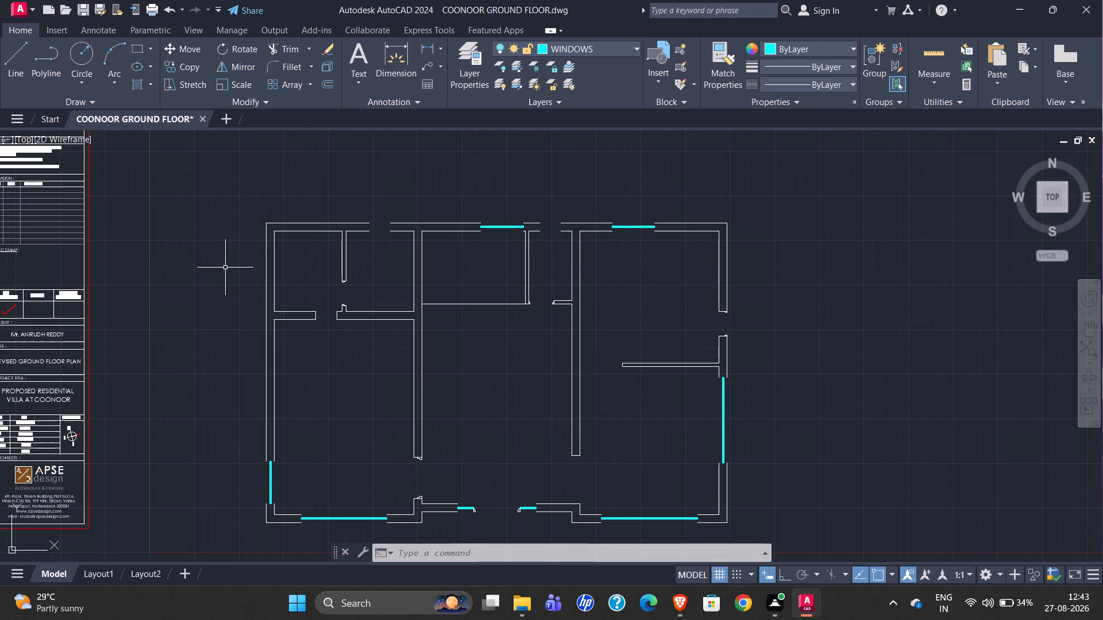
pyautogui.click(244, 193)
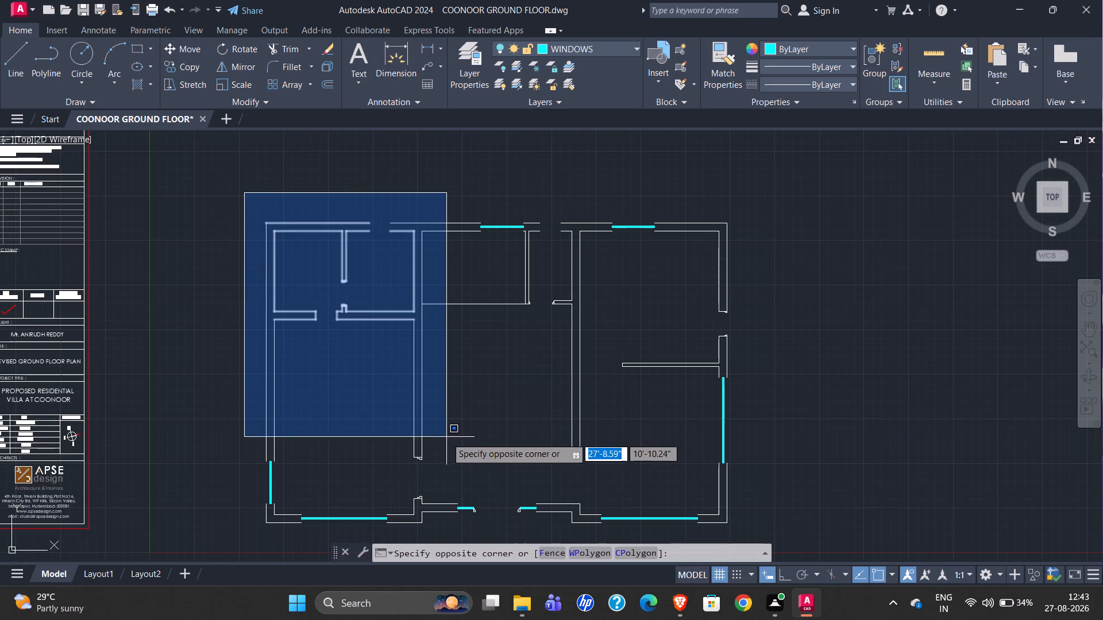
pyautogui.click(484, 456)
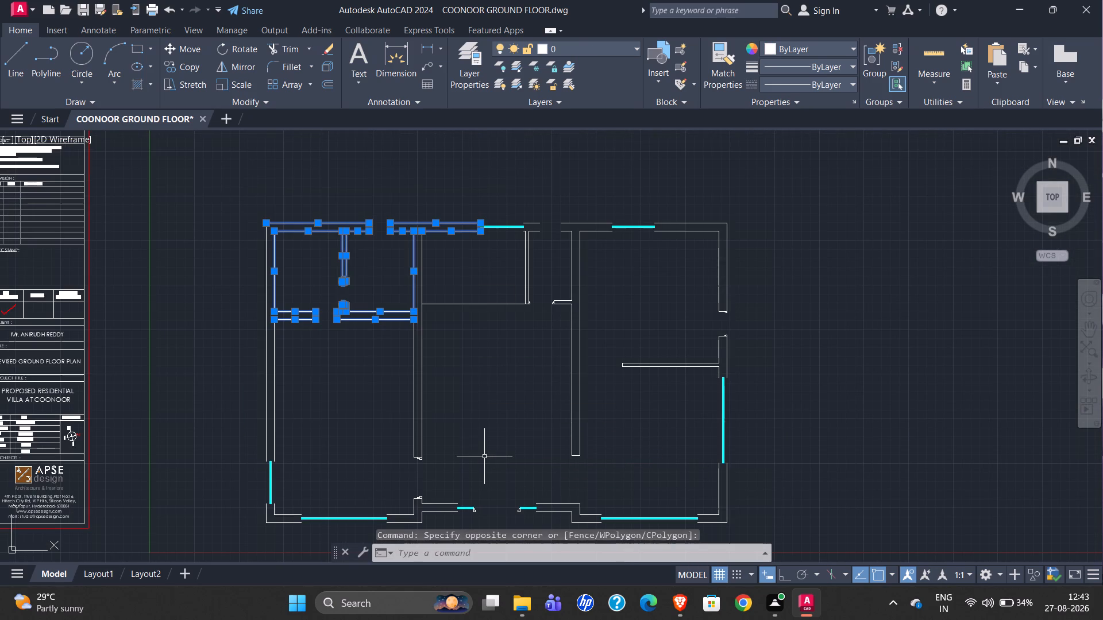
pyautogui.click(273, 362)
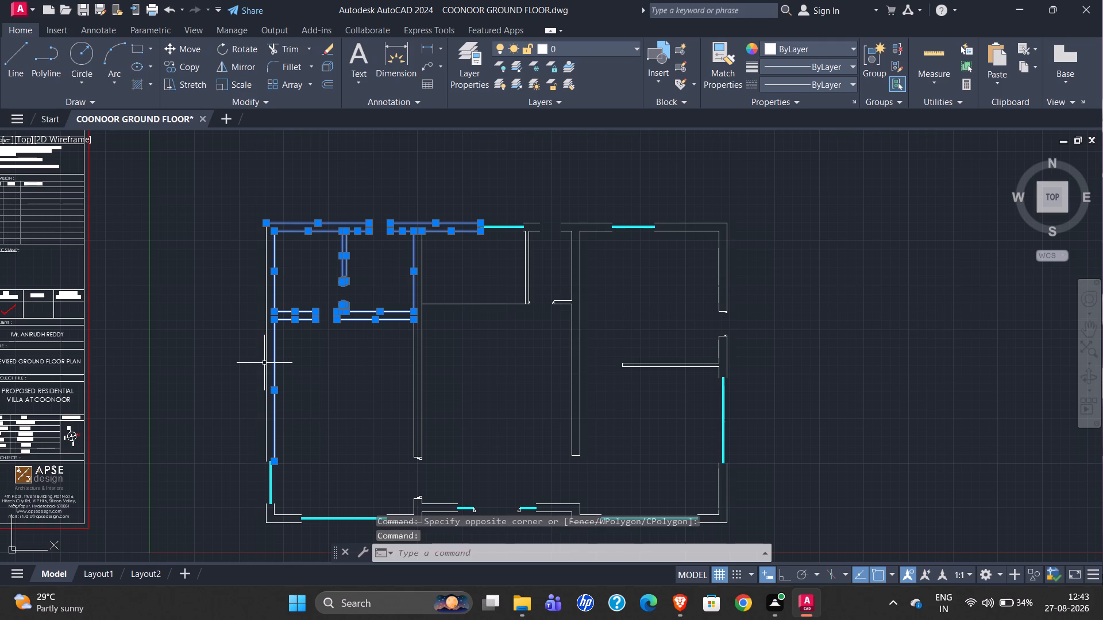
pyautogui.click(265, 362)
pyautogui.click(273, 515)
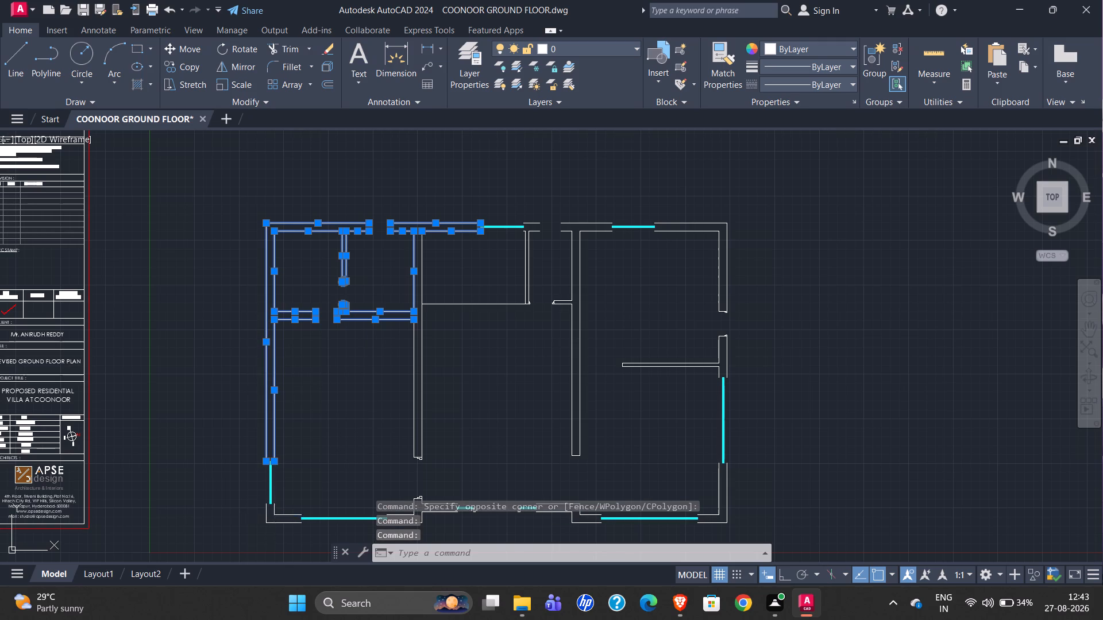
pyautogui.scroll(3, 266, 530)
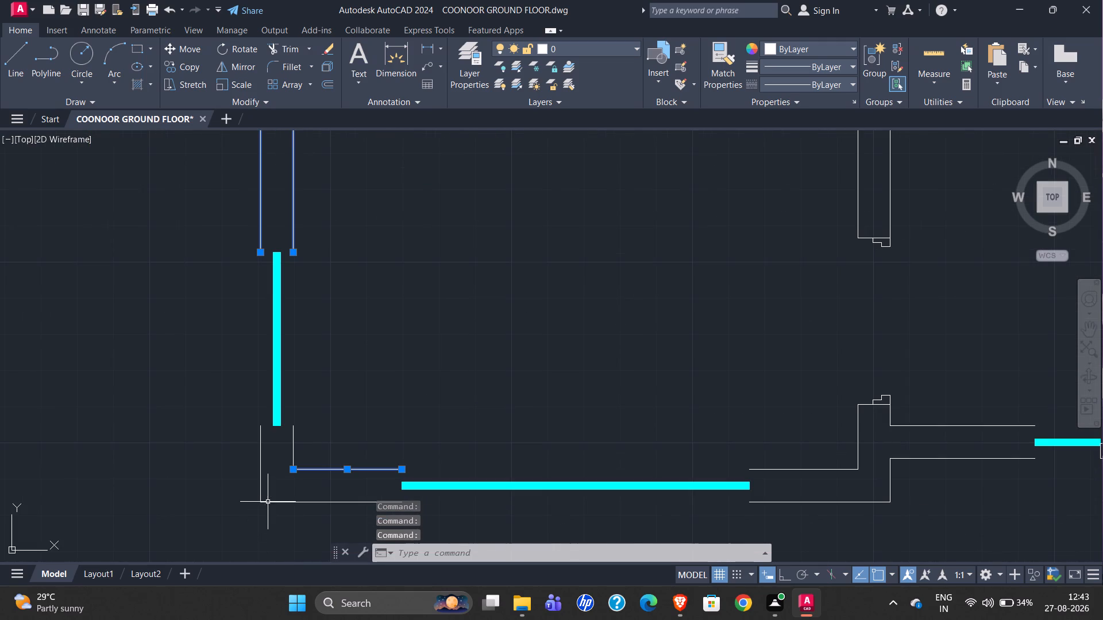
pyautogui.click(267, 501)
pyautogui.click(258, 461)
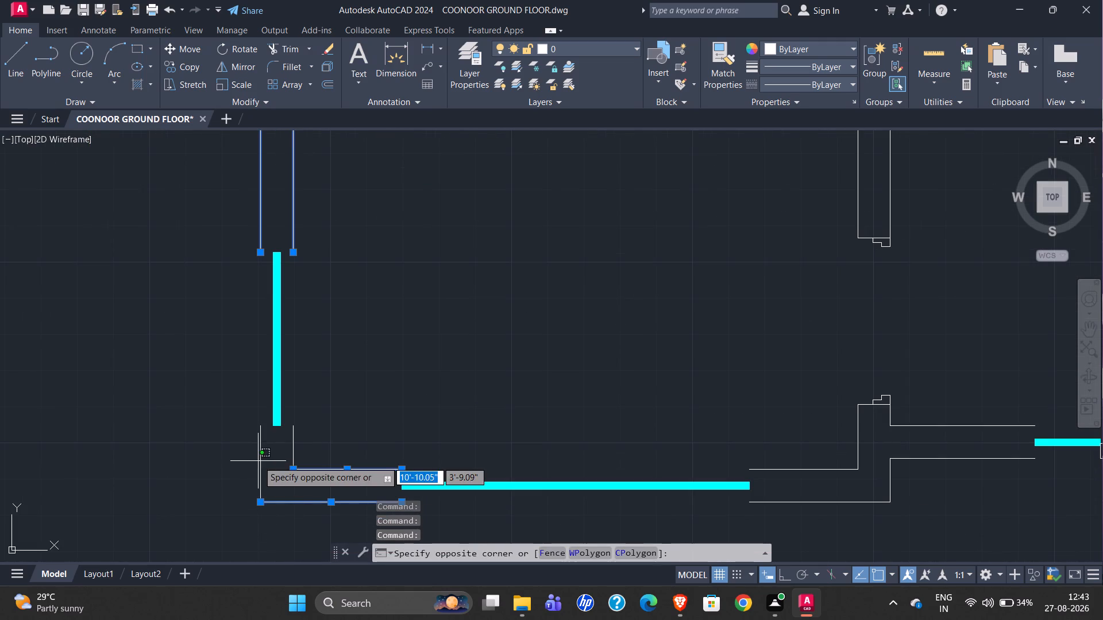
pyautogui.moveTo(259, 461); pyautogui.dragTo(271, 459)
pyautogui.moveTo(302, 449); pyautogui.dragTo(238, 466)
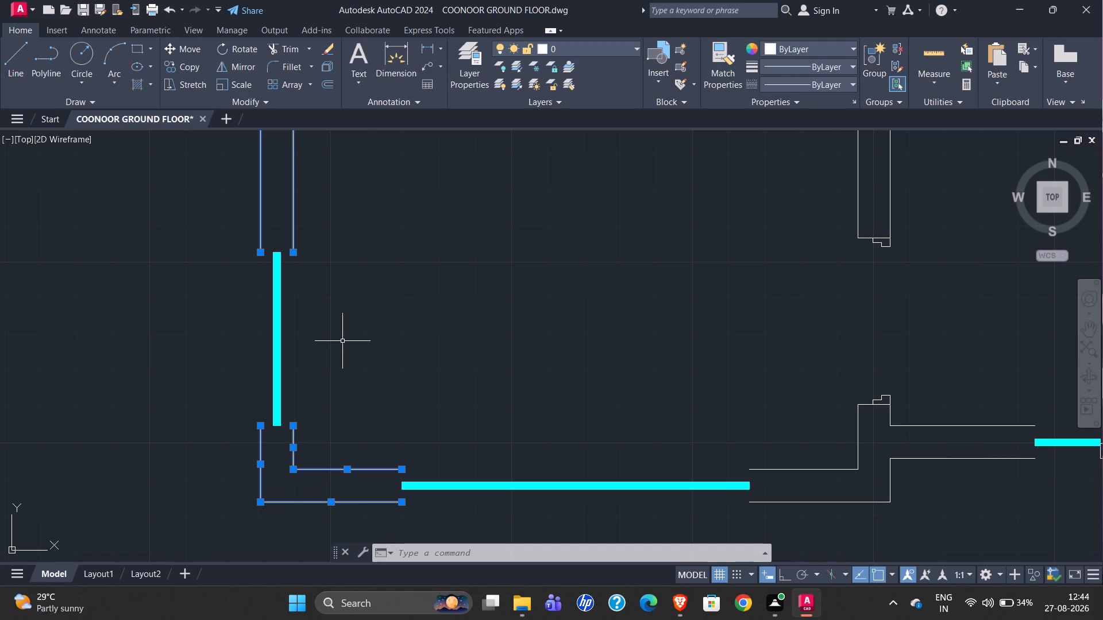
pyautogui.scroll(-2, 288, 327)
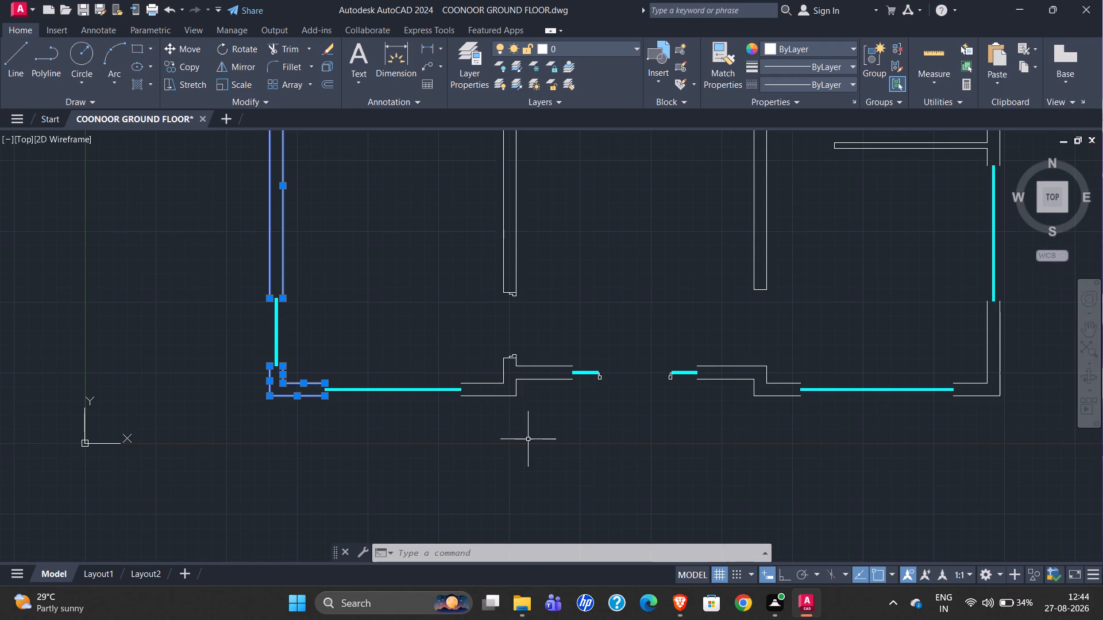
pyautogui.scroll(1, 500, 381)
pyautogui.click(424, 307)
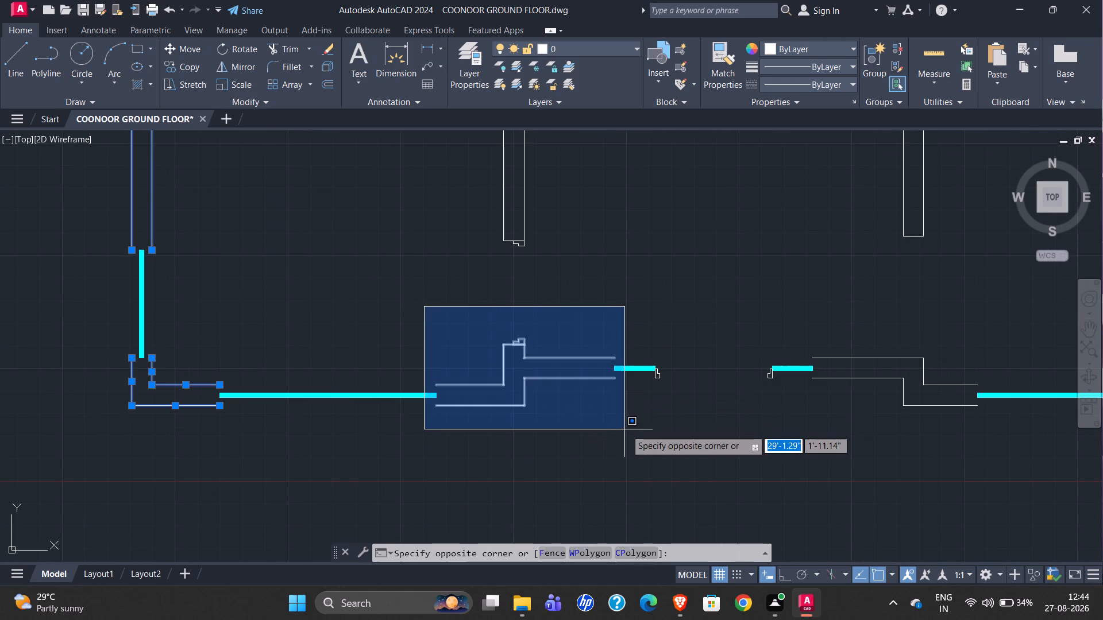
pyautogui.click(626, 424)
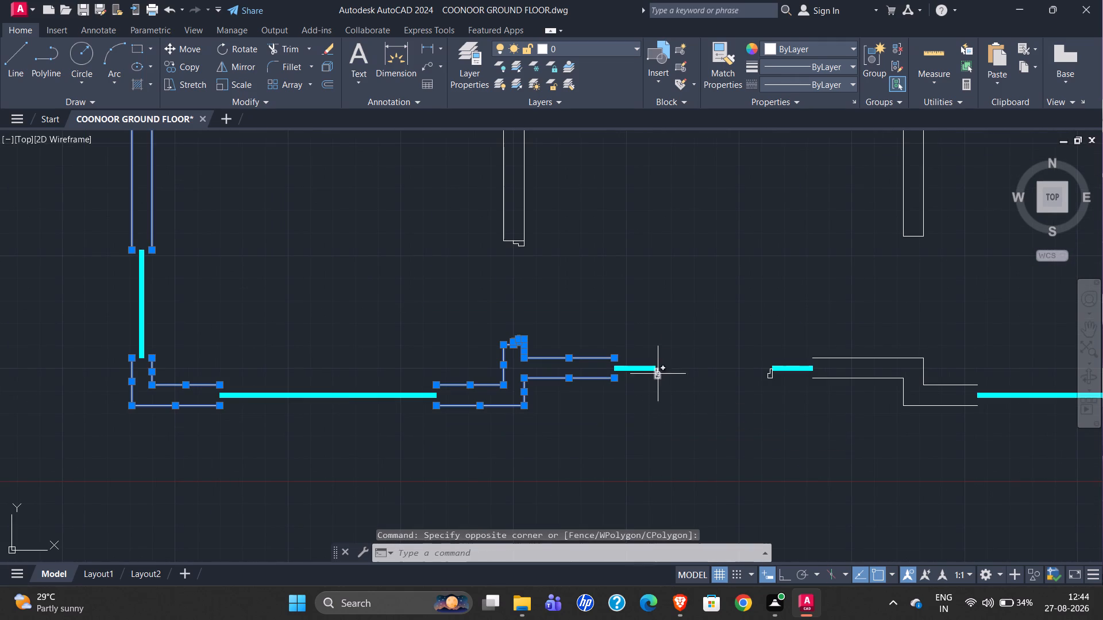
pyautogui.scroll(4, 667, 379)
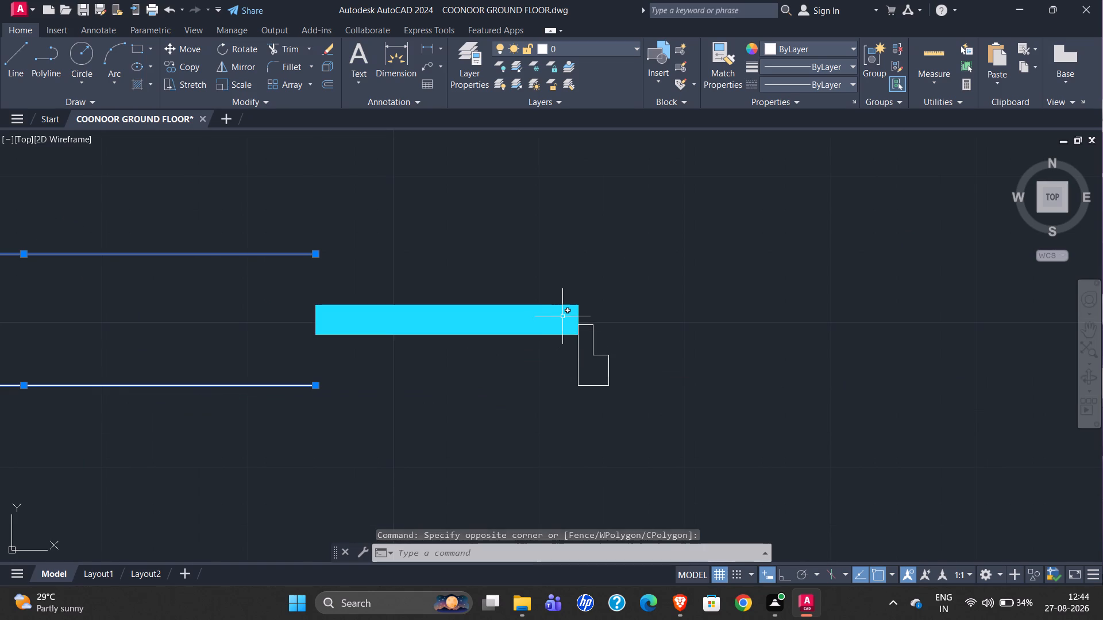
pyautogui.click(548, 261)
pyautogui.click(652, 459)
pyautogui.scroll(-3, 416, 375)
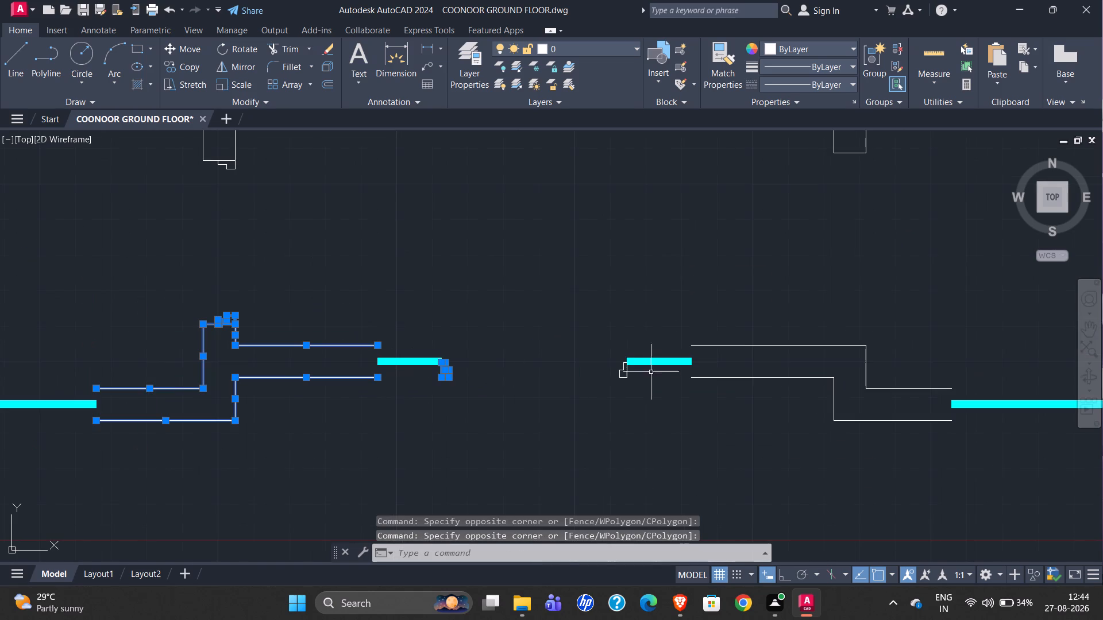
pyautogui.moveTo(608, 338); pyautogui.dragTo(608, 345)
pyautogui.click(640, 415)
pyautogui.moveTo(652, 281); pyautogui.dragTo(660, 289)
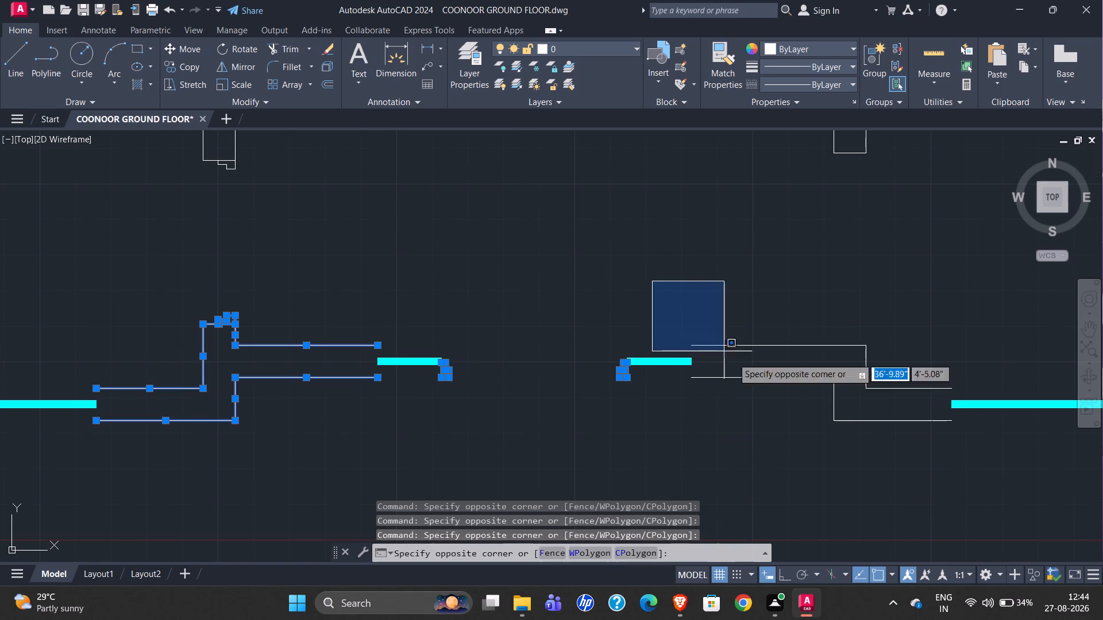
pyautogui.moveTo(965, 459); pyautogui.dragTo(952, 460)
pyautogui.scroll(-3, 472, 447)
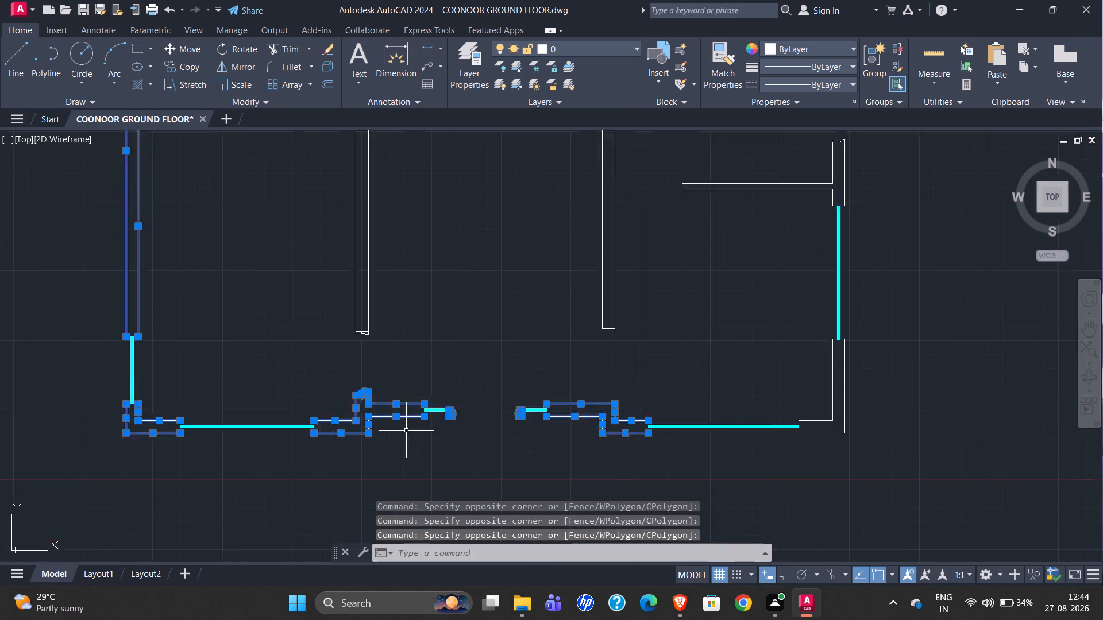
pyautogui.click(653, 363)
pyautogui.click(713, 451)
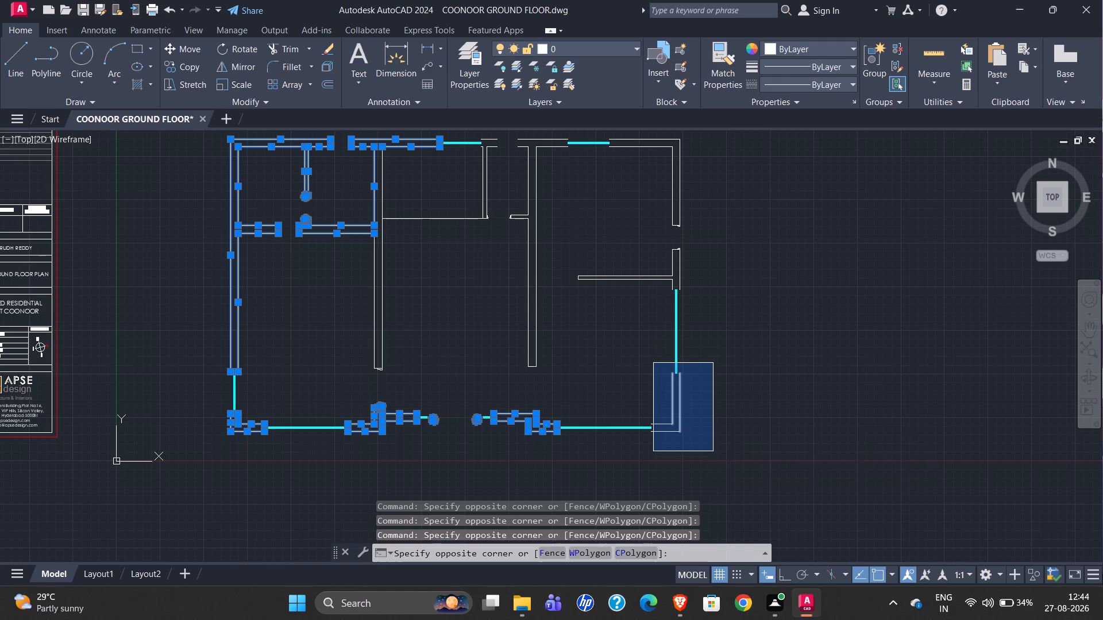
pyautogui.moveTo(641, 413); pyautogui.dragTo(648, 420)
pyautogui.click(678, 452)
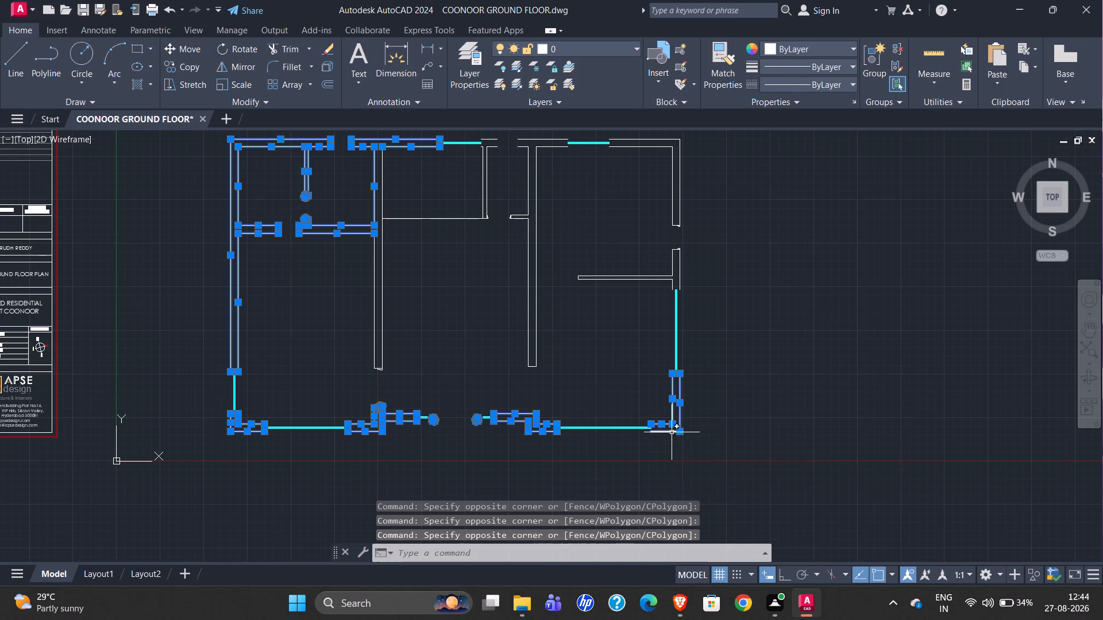
pyautogui.click(669, 430)
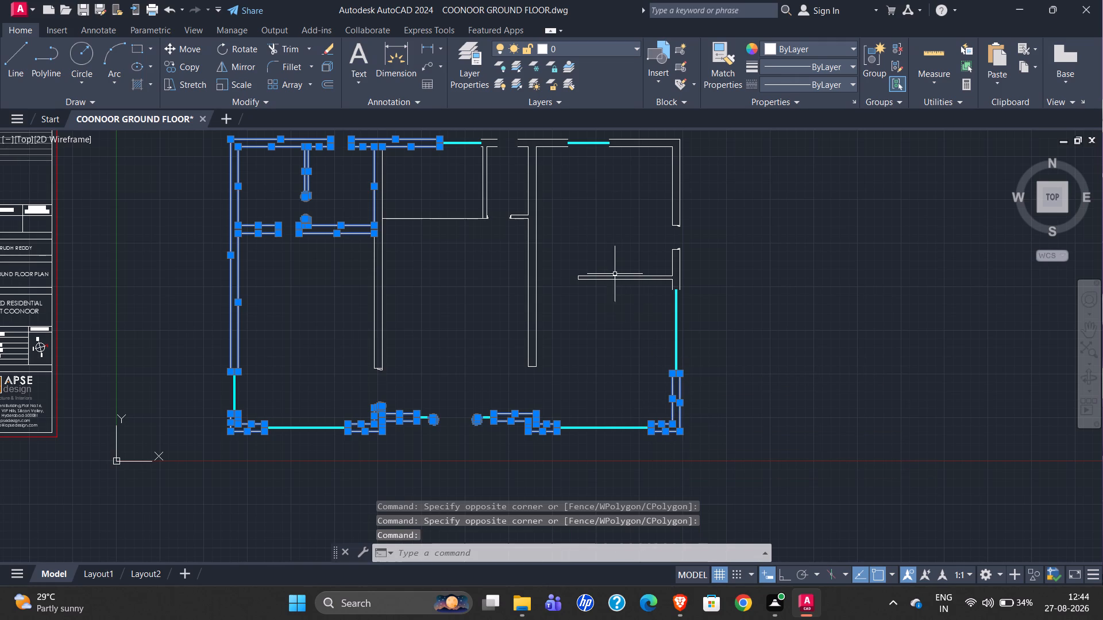
pyautogui.click(578, 242)
pyautogui.click(717, 305)
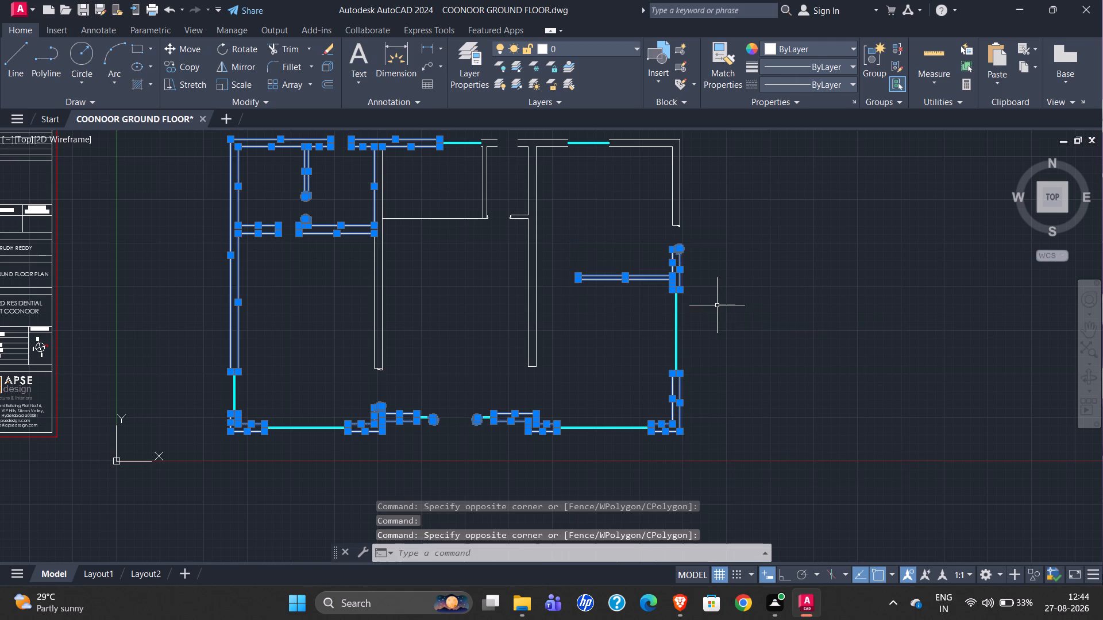
pyautogui.scroll(-1, 581, 254)
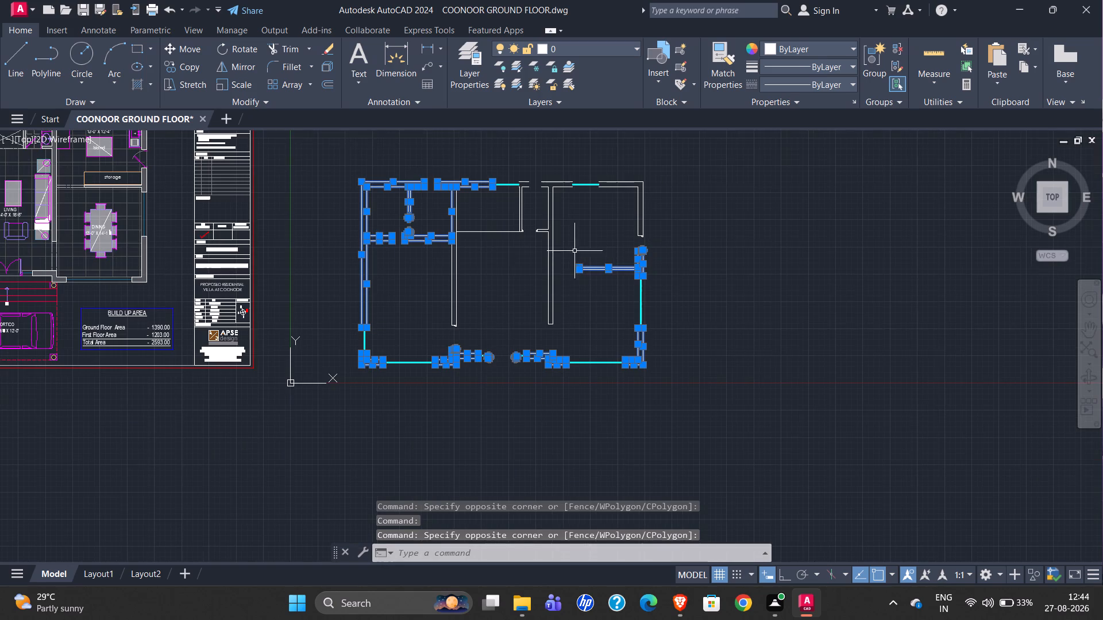
pyautogui.scroll(3, 602, 169)
pyautogui.click(581, 181)
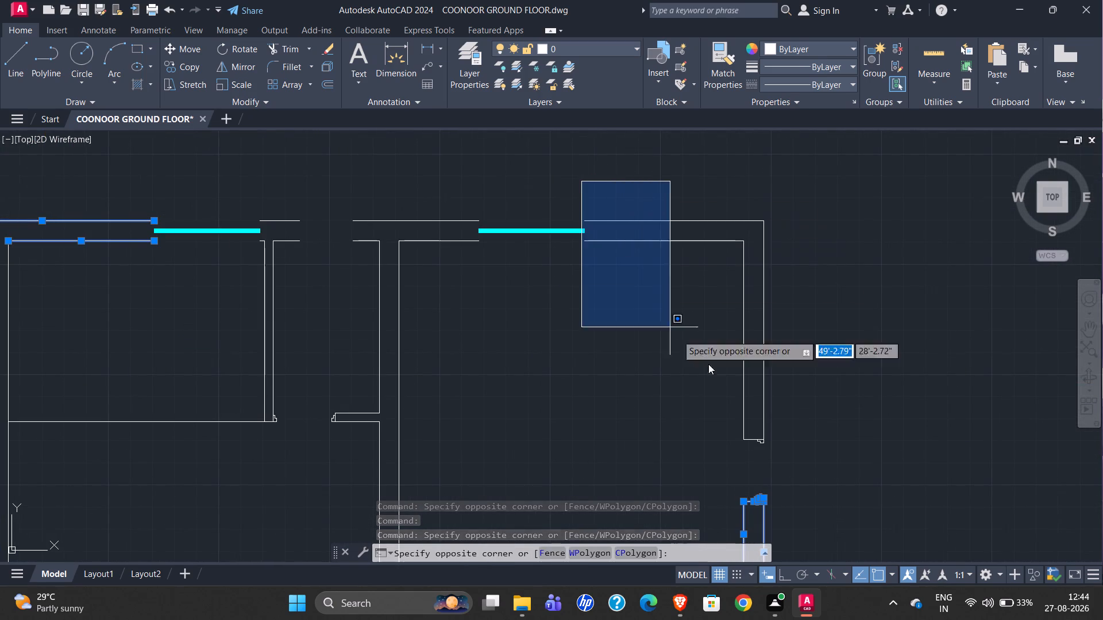
pyautogui.click(842, 460)
pyautogui.scroll(-2, 903, 350)
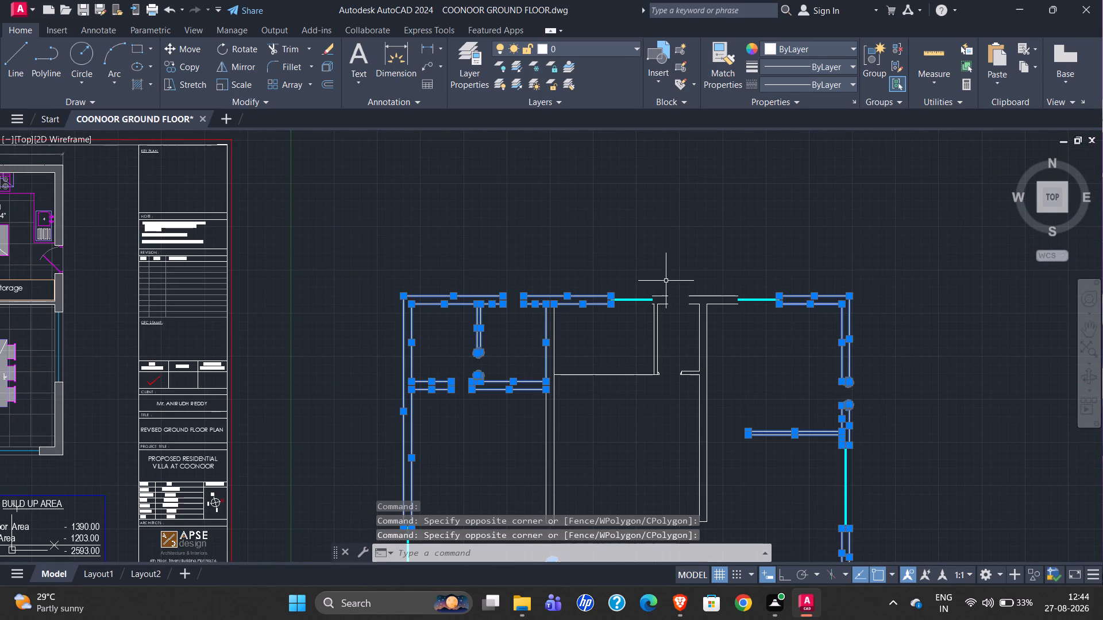
pyautogui.scroll(2, 657, 282)
pyautogui.scroll(-2, 681, 243)
pyautogui.click(681, 235)
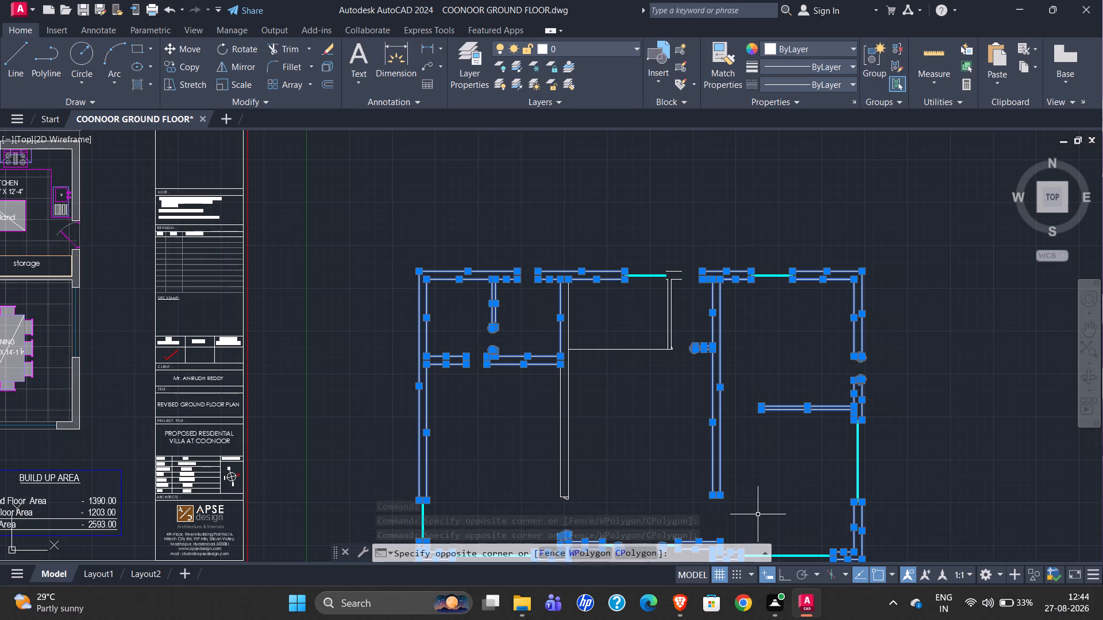
pyautogui.click(758, 514)
pyautogui.click(655, 245)
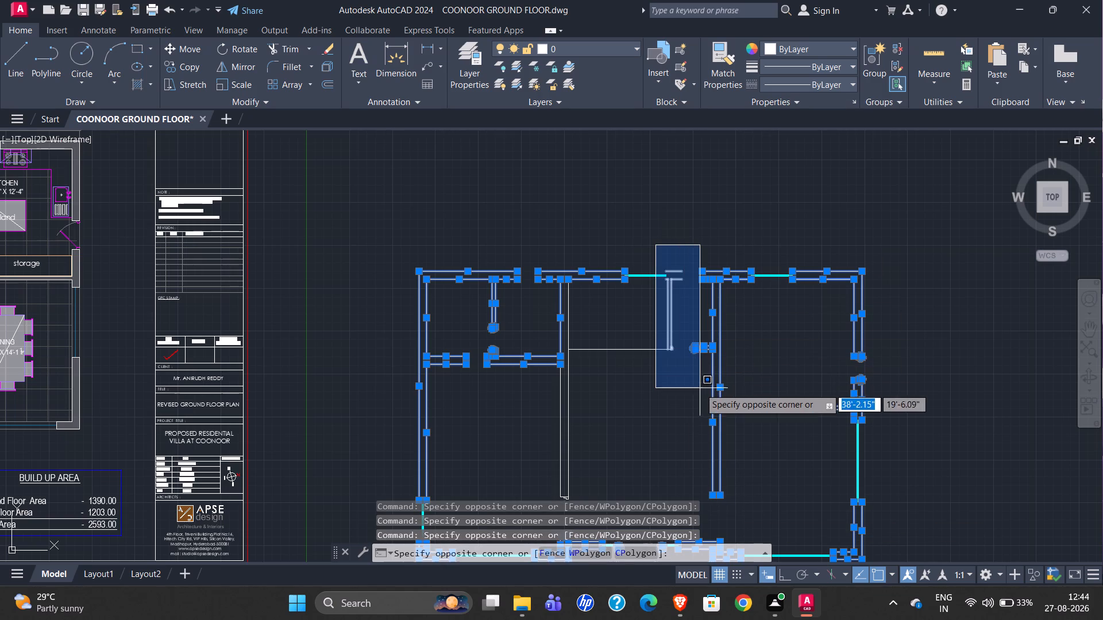
pyautogui.click(700, 389)
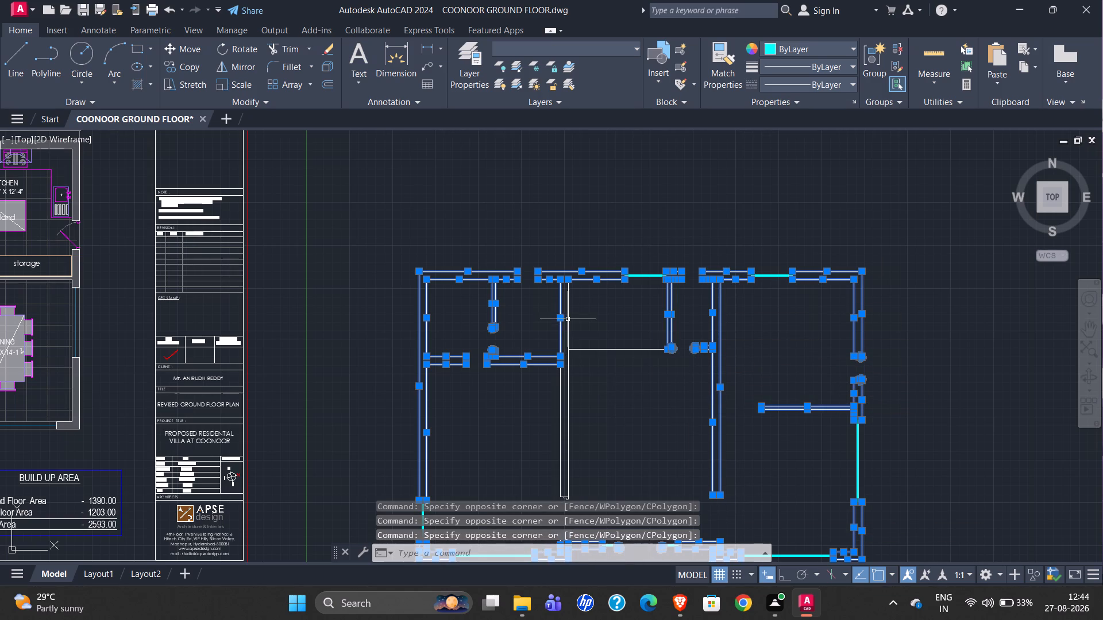
pyautogui.click(568, 319)
pyautogui.click(590, 350)
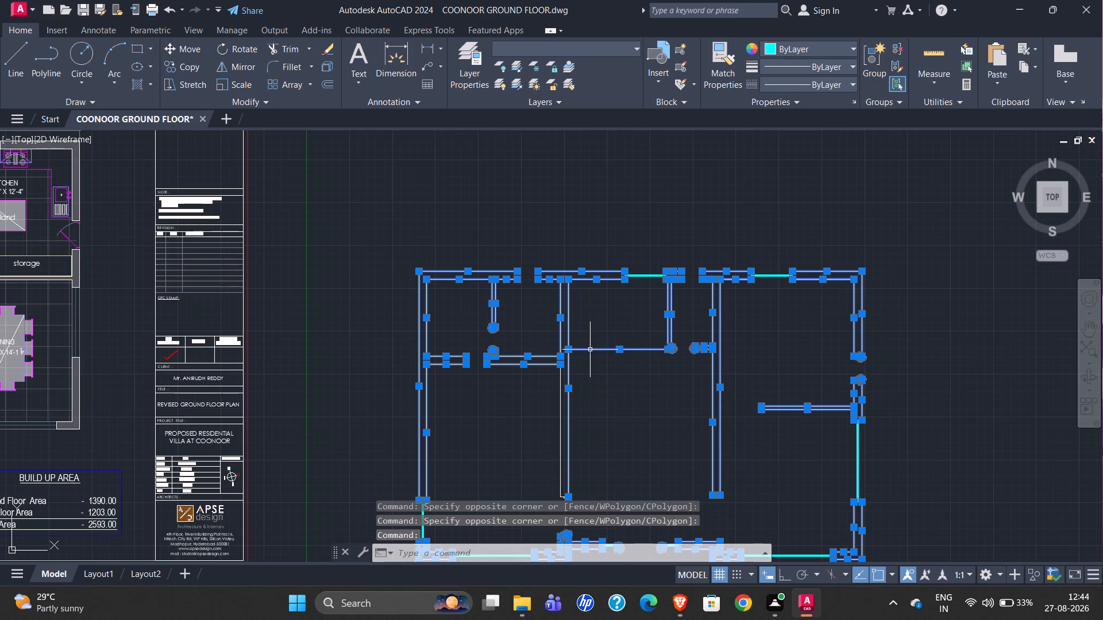
pyautogui.click(561, 463)
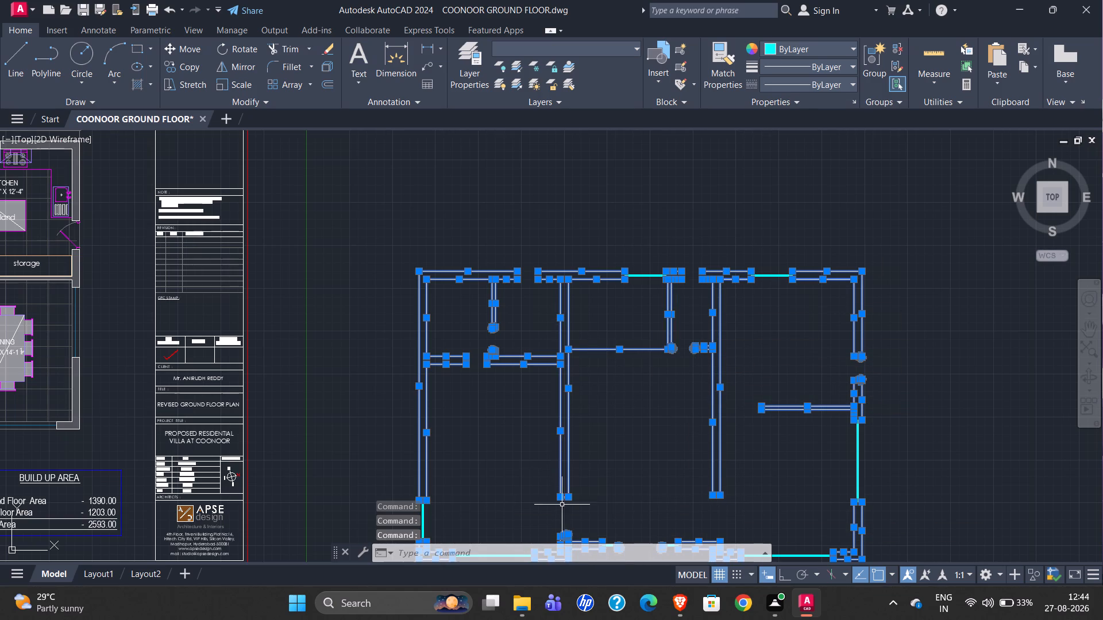
pyautogui.scroll(3, 562, 505)
pyautogui.click(526, 447)
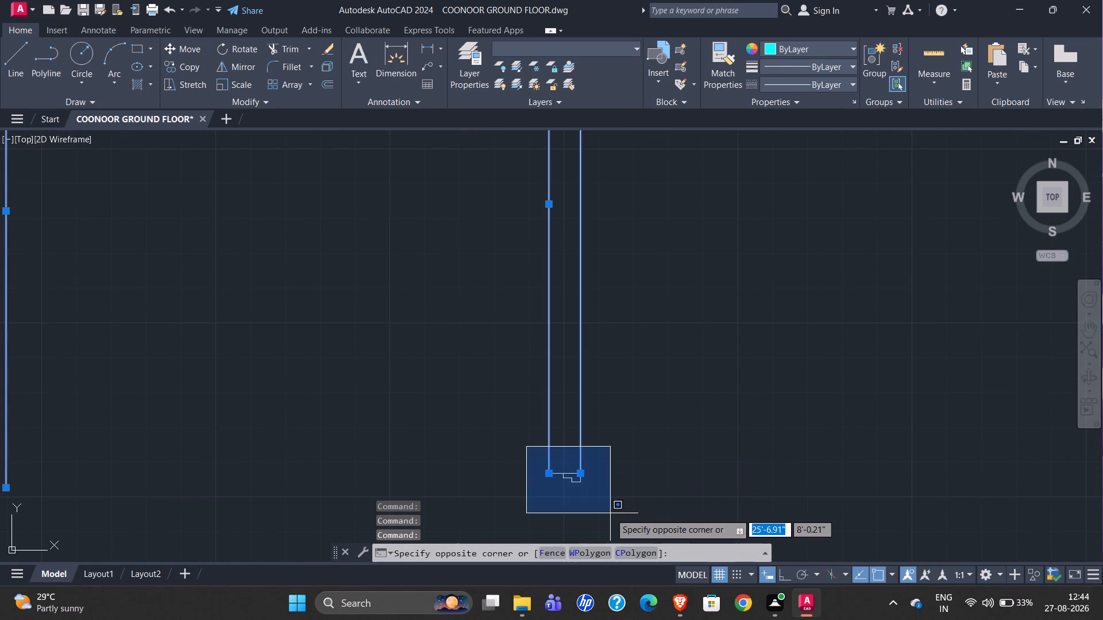
pyautogui.click(628, 511)
pyautogui.click(615, 41)
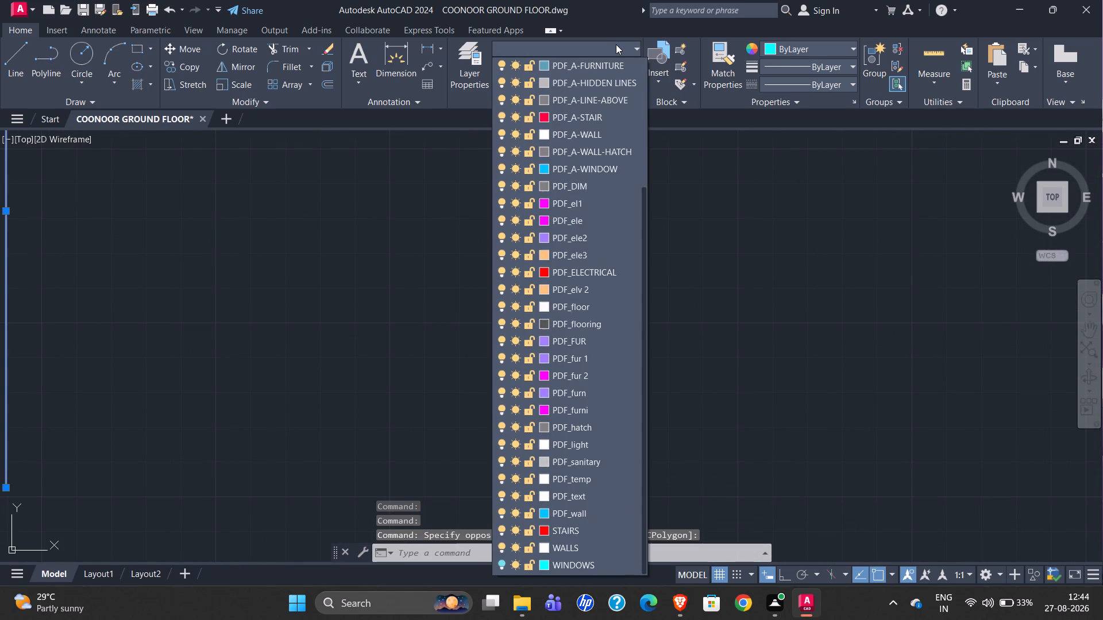
pyautogui.scroll(-1, 530, 376)
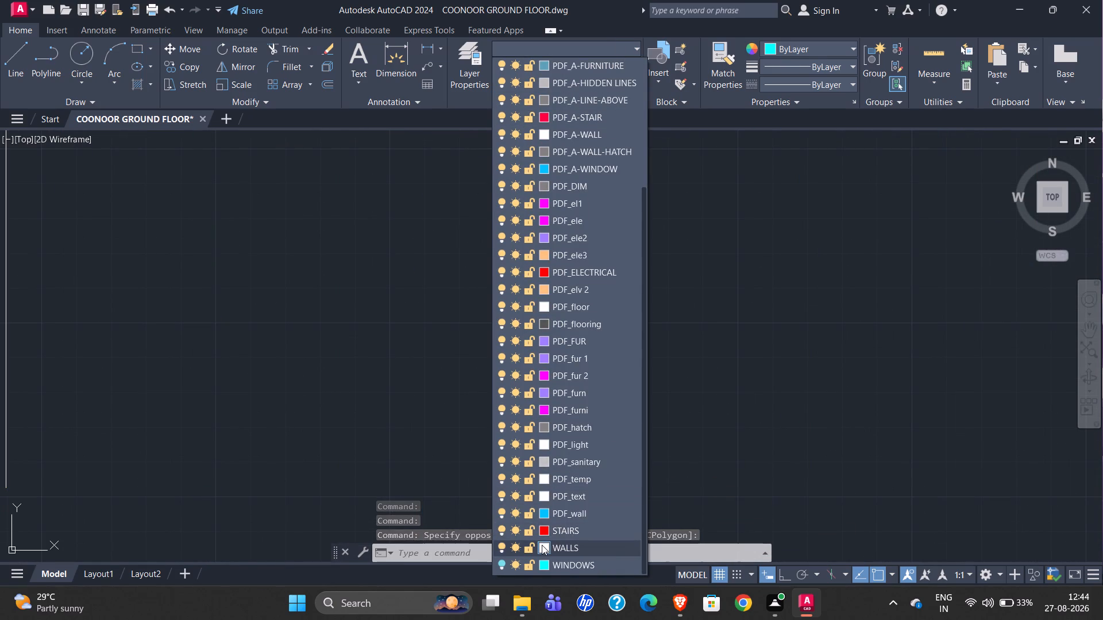
pyautogui.click(542, 545)
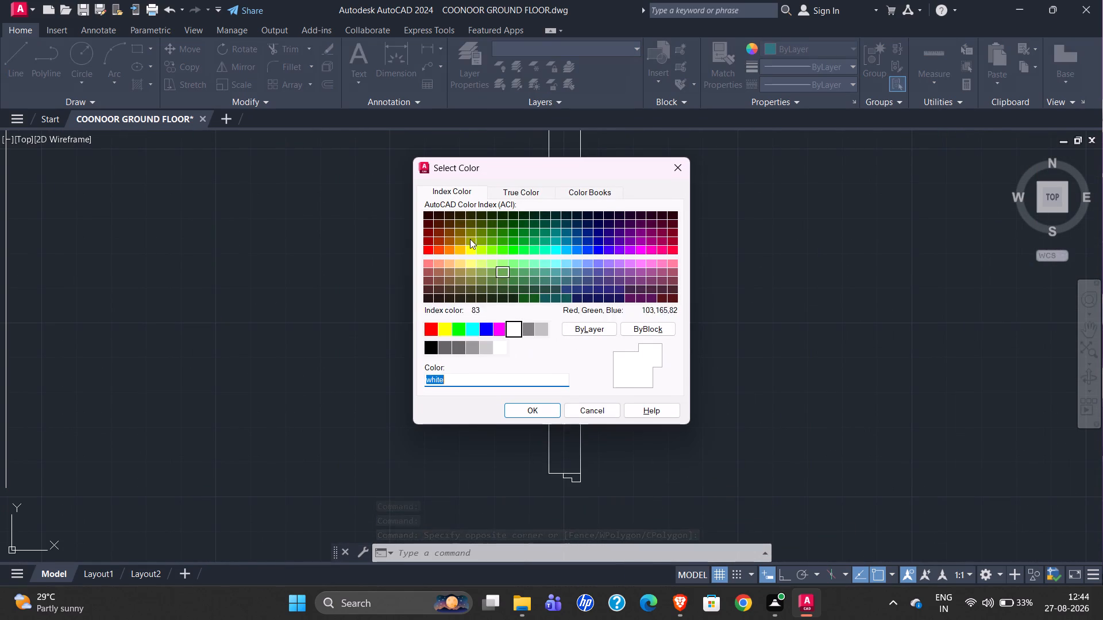
pyautogui.click(675, 162)
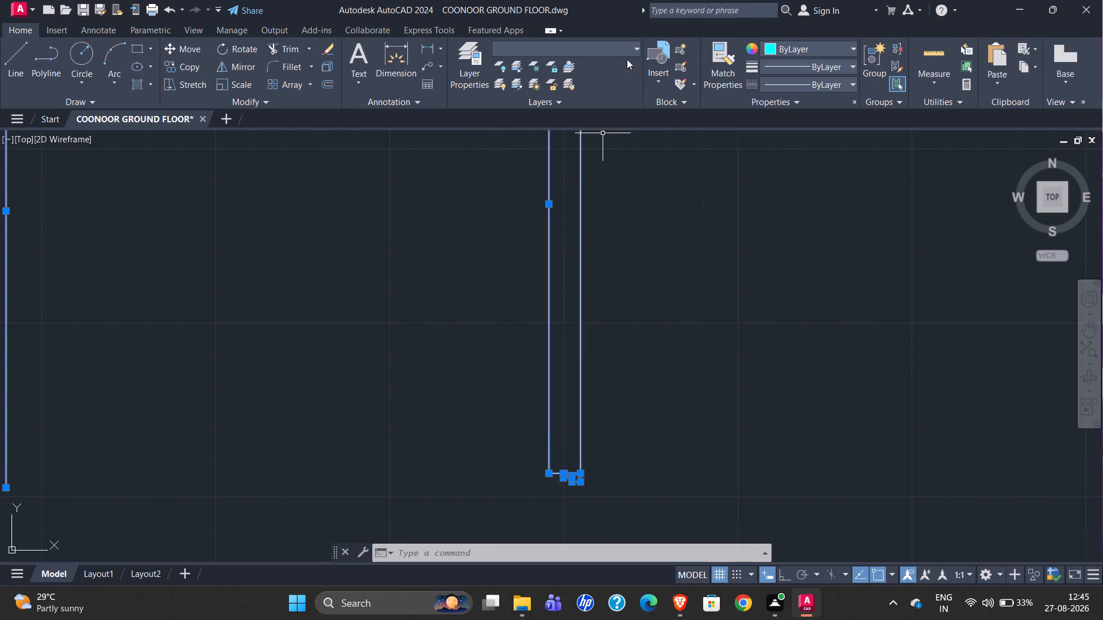
pyautogui.click(627, 51)
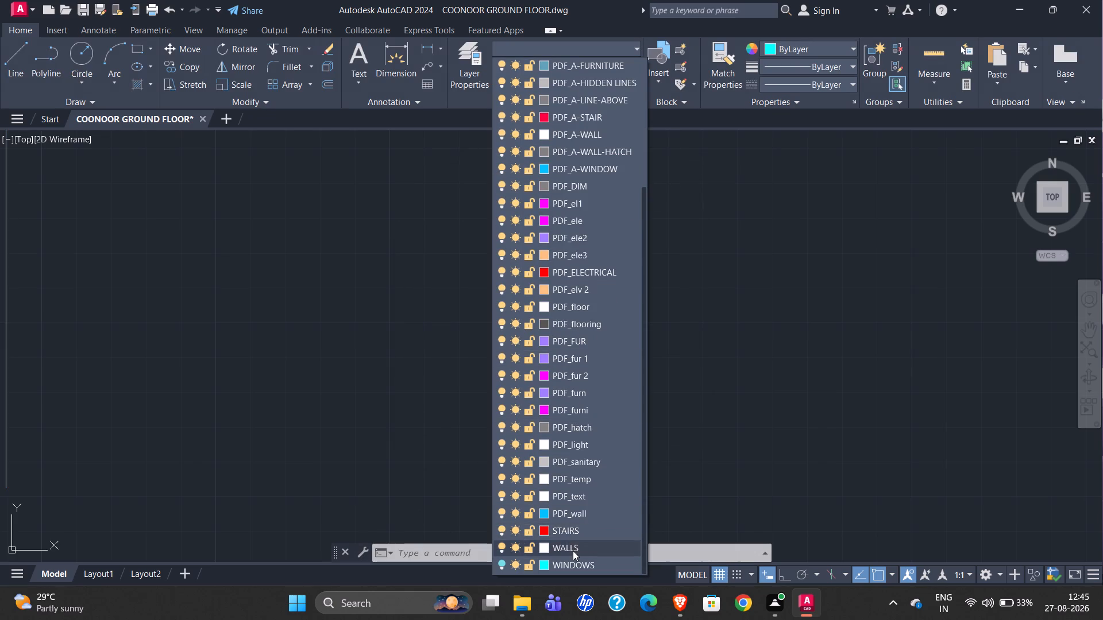
# Put the selected wall lines of the new plan on the WALLS layer and clear the selection.
pyautogui.click(573, 550)
pyautogui.scroll(-4, 582, 259)
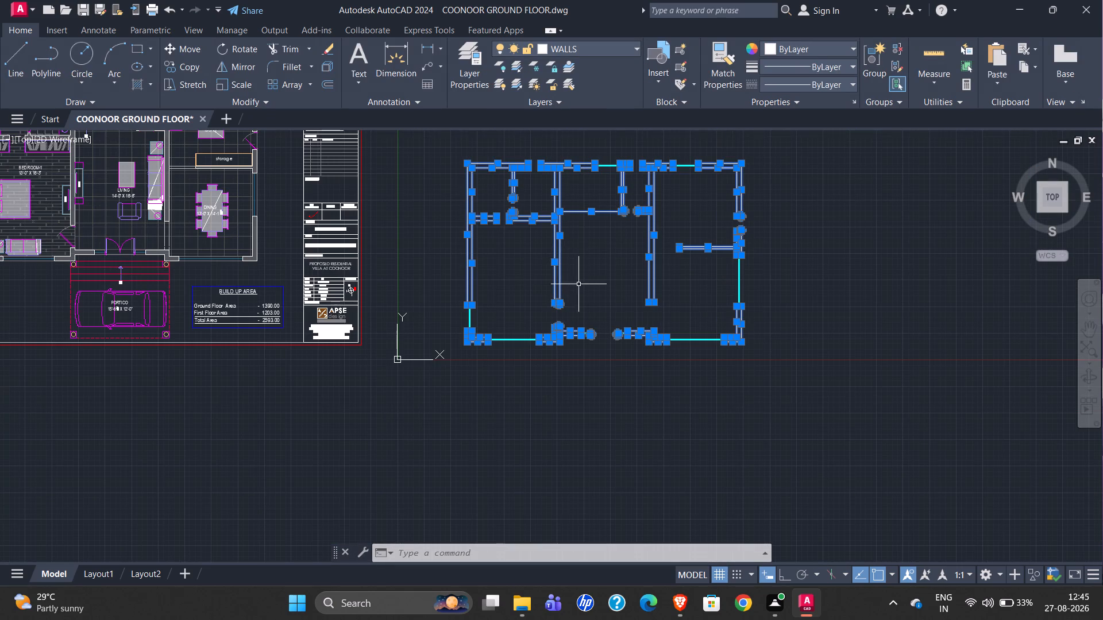
pyautogui.press('Escape')
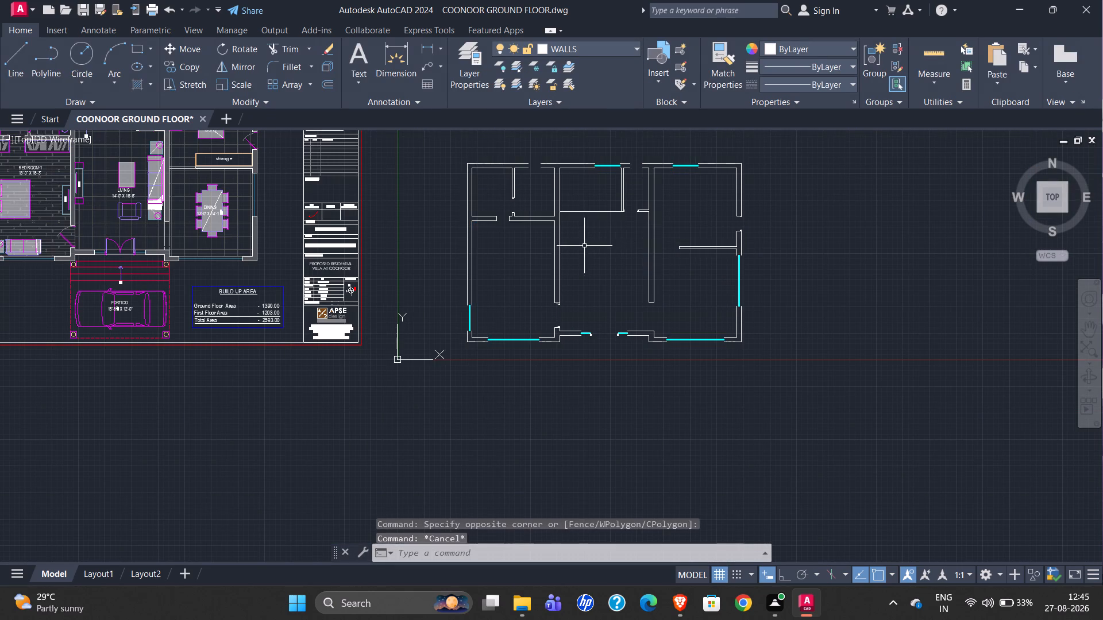
pyautogui.click(559, 243)
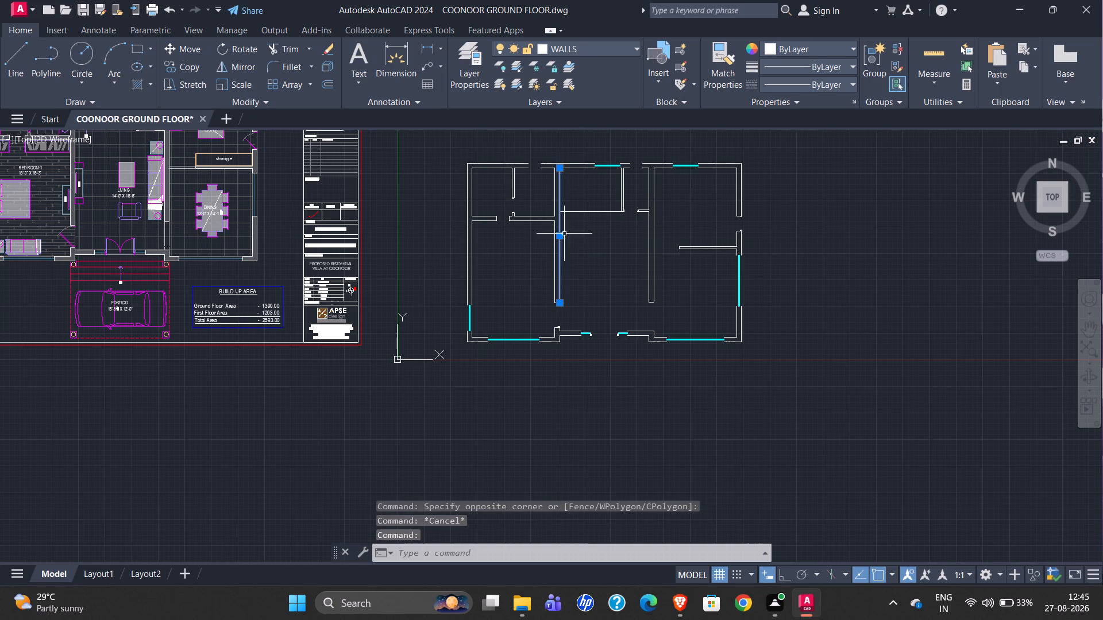
pyautogui.press('Escape')
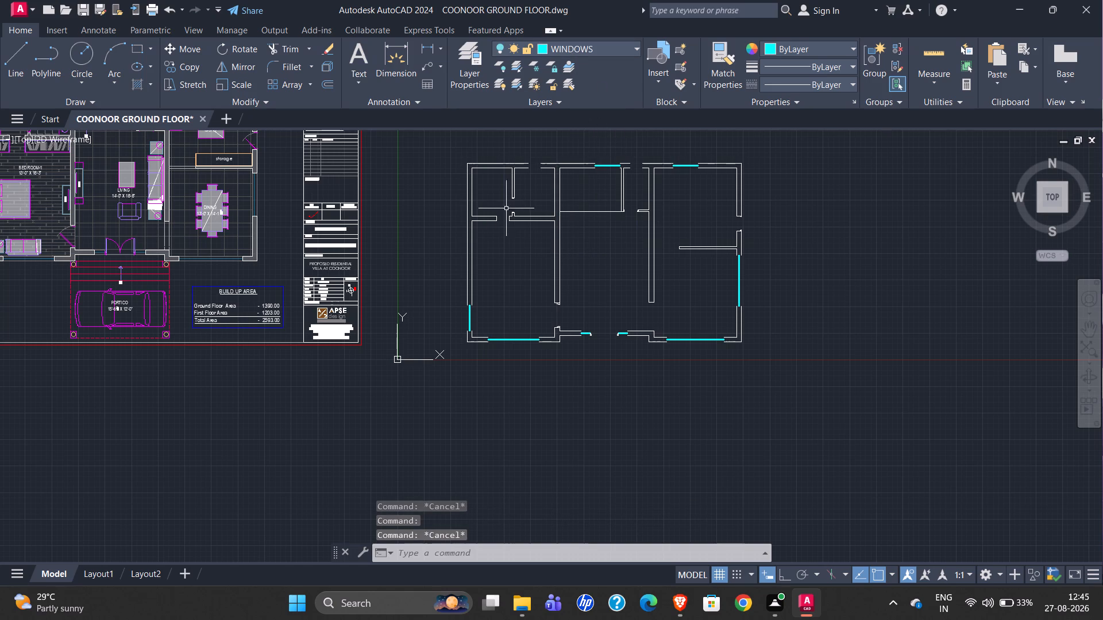
# Turn the WINDOWS, FUR and DOORS layers back on.
pyautogui.scroll(4, 494, 209)
pyautogui.scroll(-3, 500, 347)
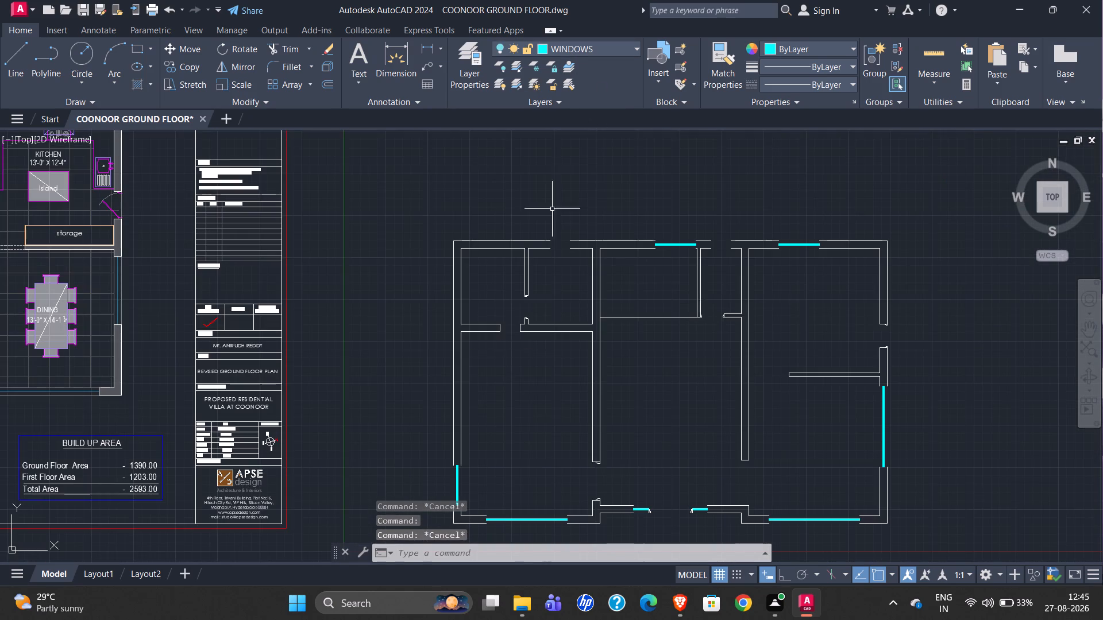
pyautogui.click(592, 49)
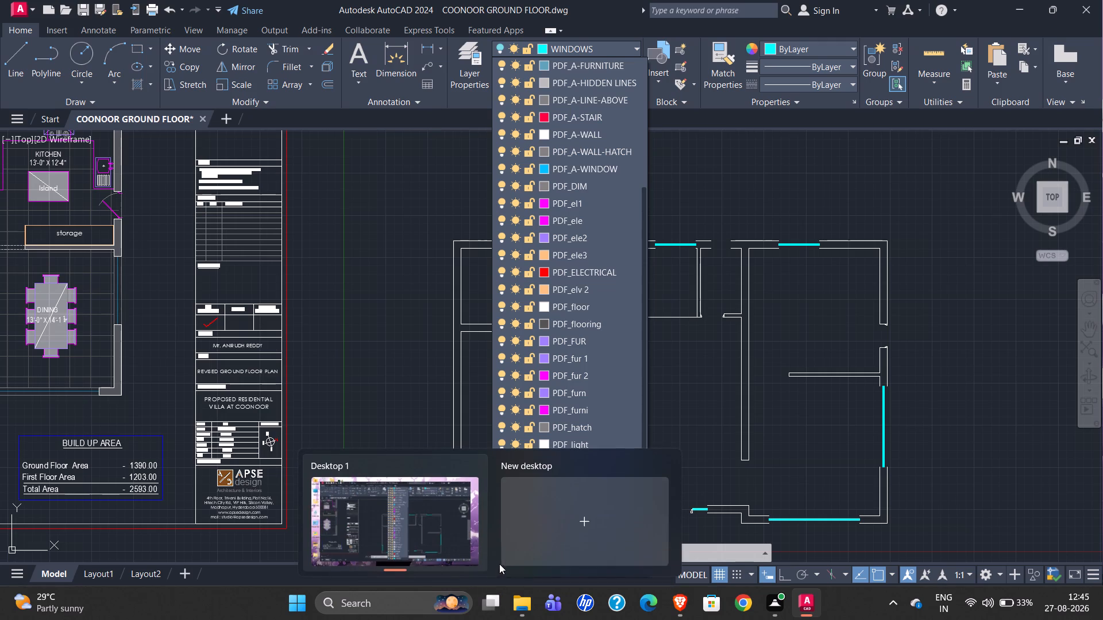
pyautogui.click(499, 565)
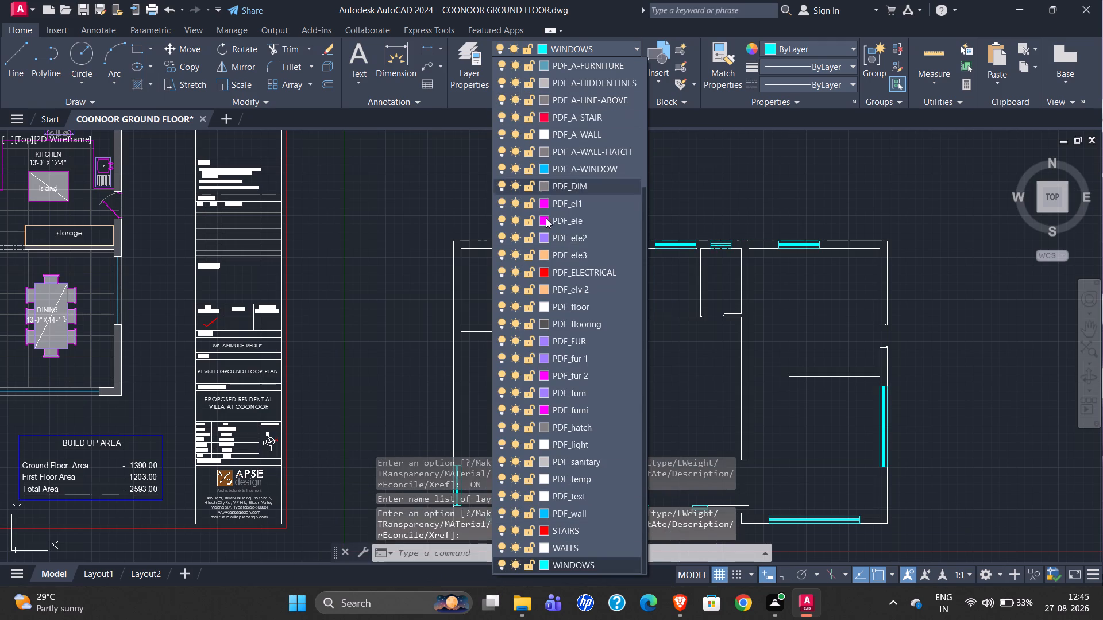
pyautogui.scroll(6, 567, 267)
pyautogui.click(500, 97)
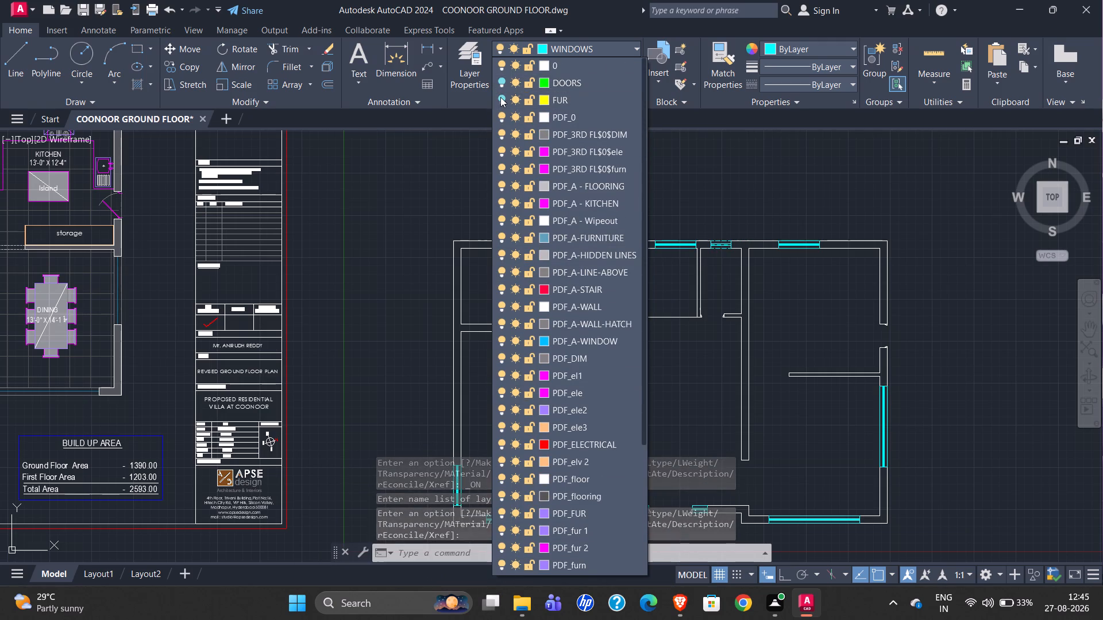
pyautogui.click(500, 84)
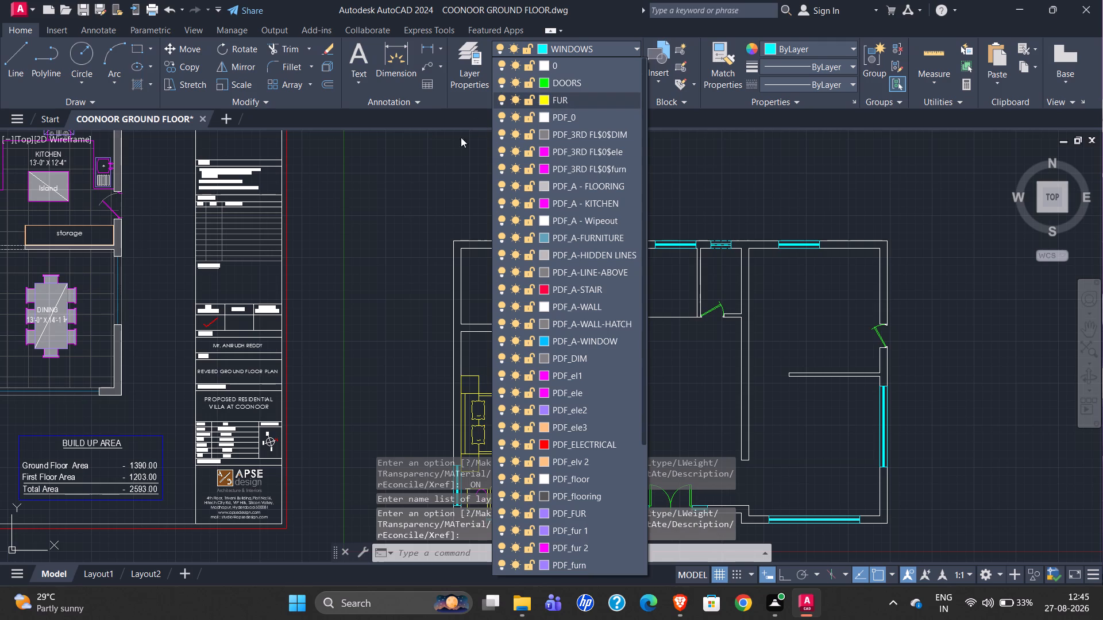
pyautogui.press('Escape')
# Examine the magenta parts of the new plan's bedroom furniture, checking the layer and colour of the TV screen line.
pyautogui.scroll(-2, 486, 190)
pyautogui.scroll(2, 488, 315)
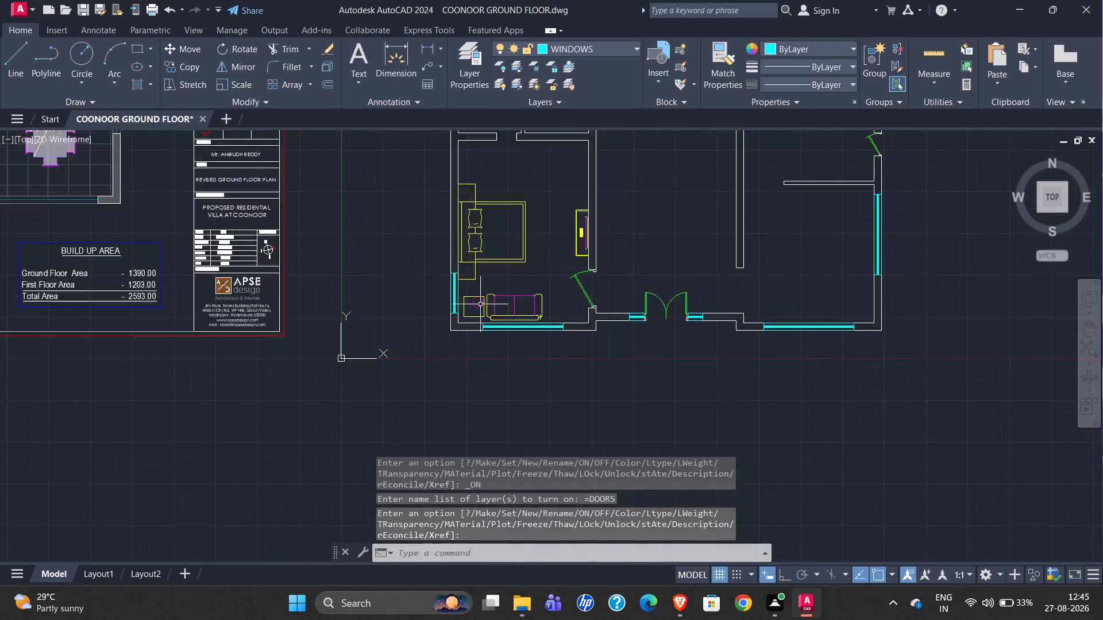
pyautogui.scroll(2, 480, 304)
pyautogui.scroll(-1, 499, 374)
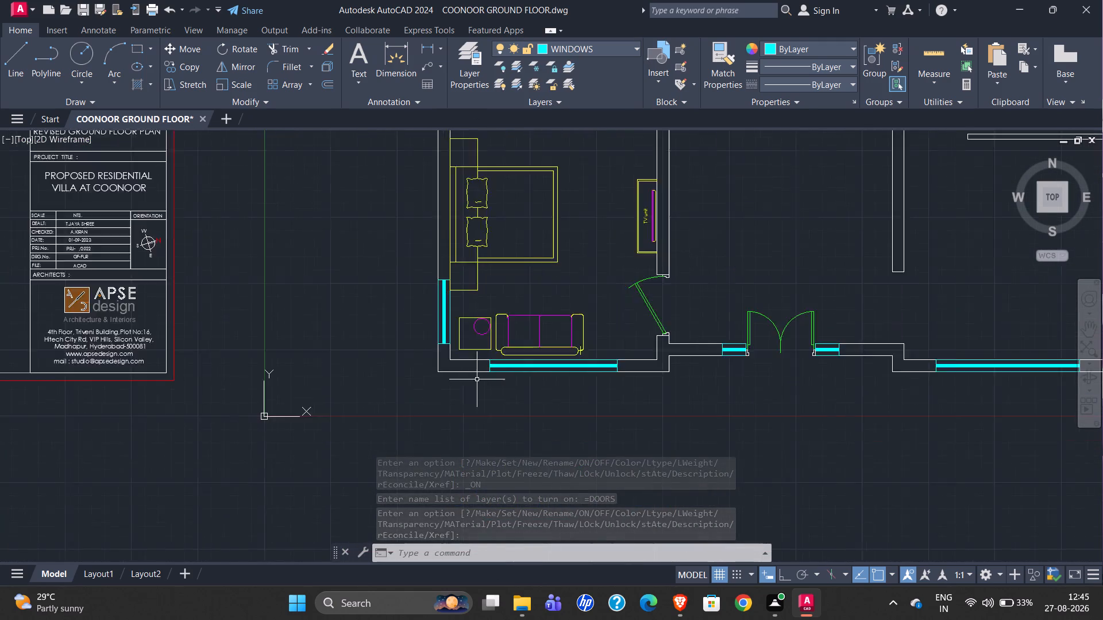
pyautogui.scroll(-1, 470, 381)
pyautogui.scroll(3, 570, 284)
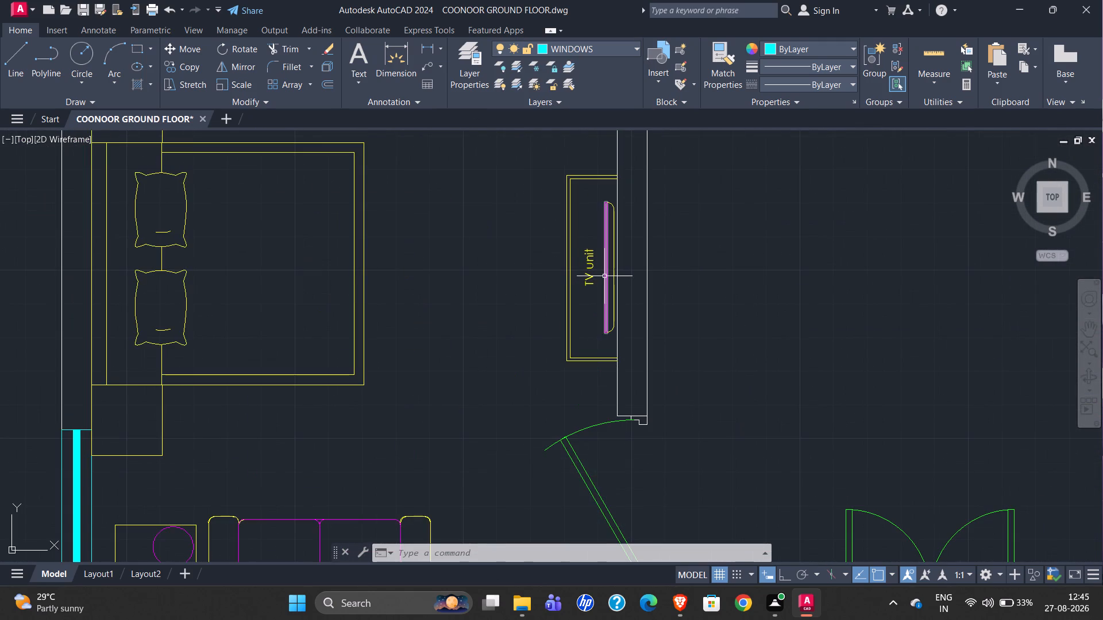
pyautogui.click(604, 276)
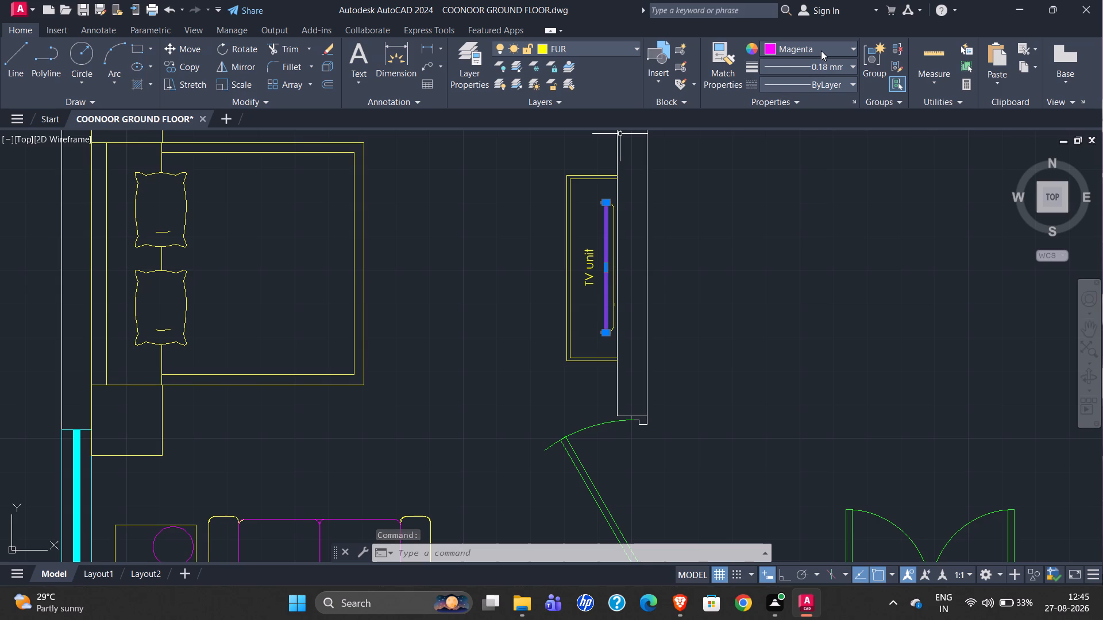
pyautogui.scroll(-2, 573, 111)
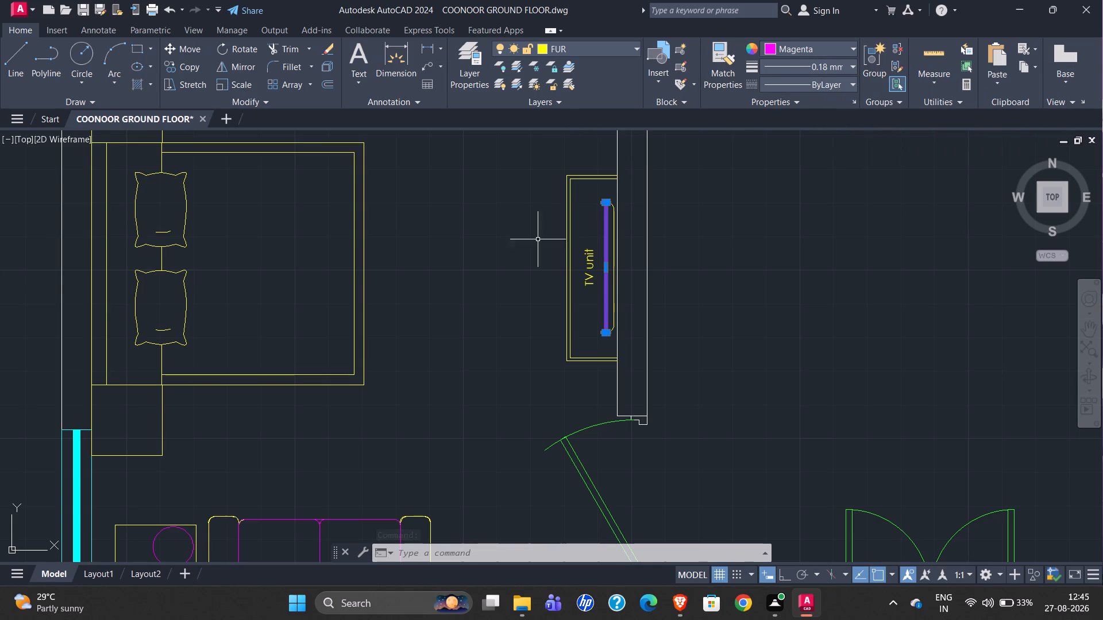
pyautogui.scroll(-1, 422, 250)
pyautogui.scroll(2, 292, 477)
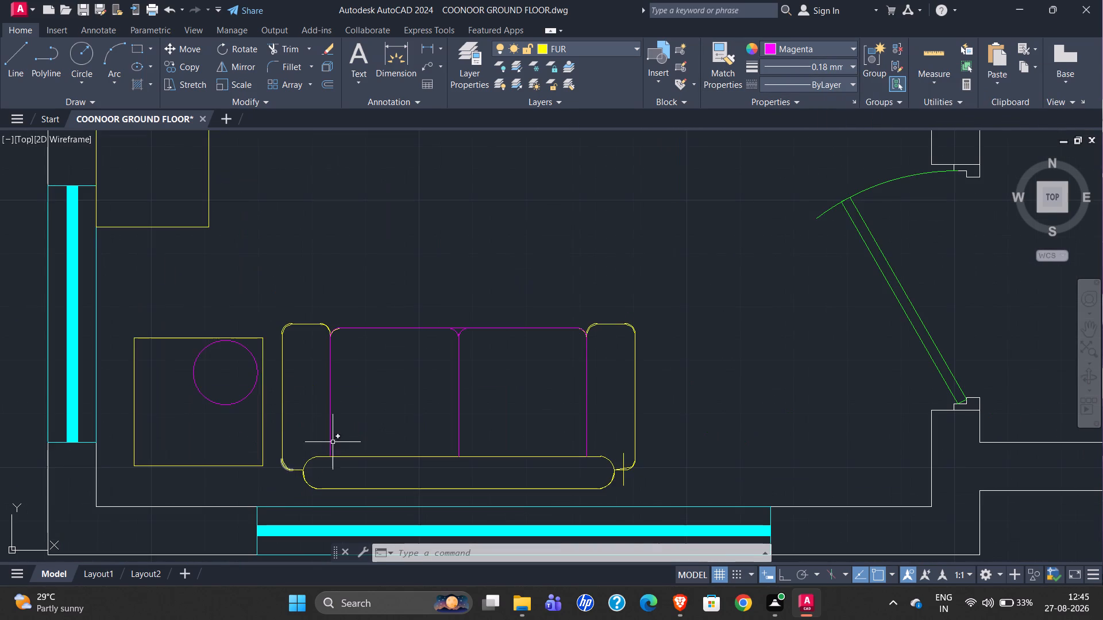
pyautogui.scroll(-1, 239, 394)
pyautogui.press('Escape')
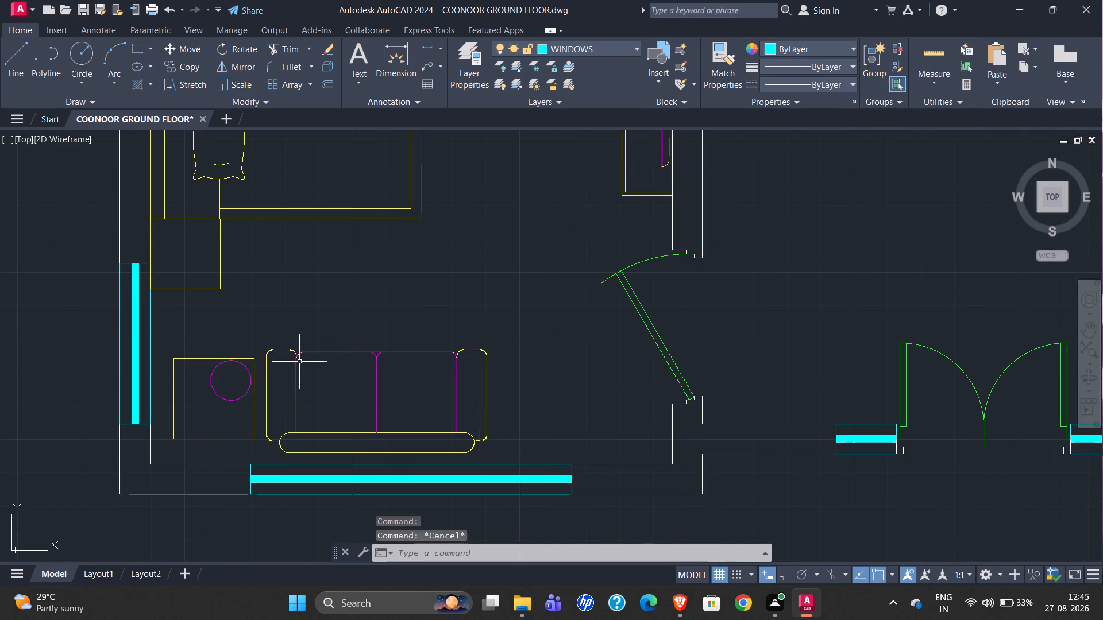
# Select the wide wardrobe below the toilet in the original plan's BED ROOM-1, including both outlines and its hanging clothes.
pyautogui.scroll(-2, 278, 390)
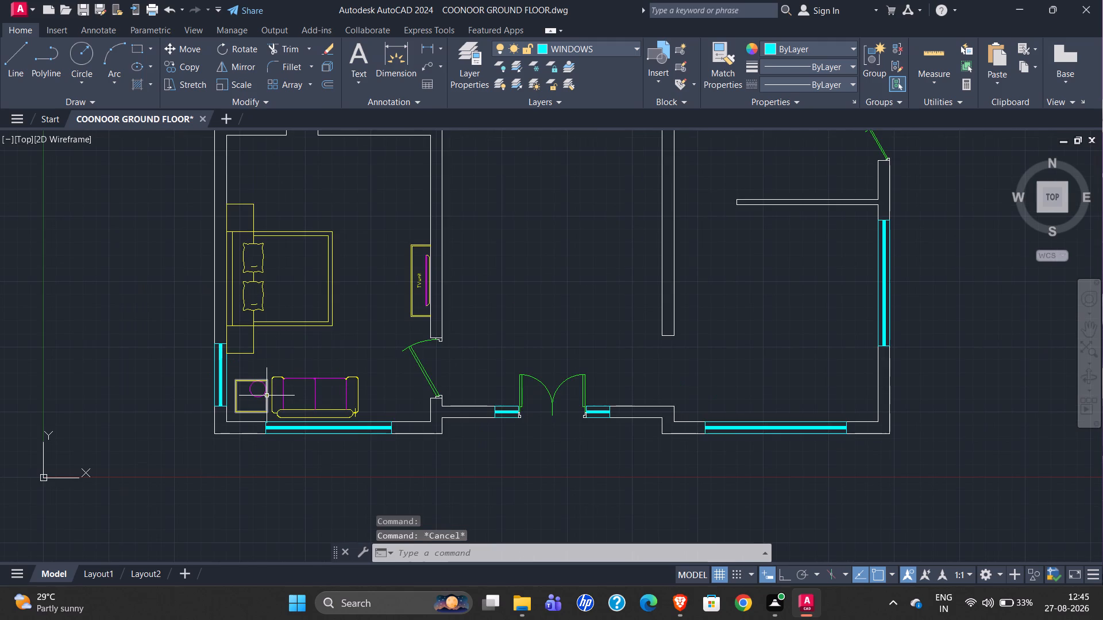
pyautogui.scroll(-1, 402, 397)
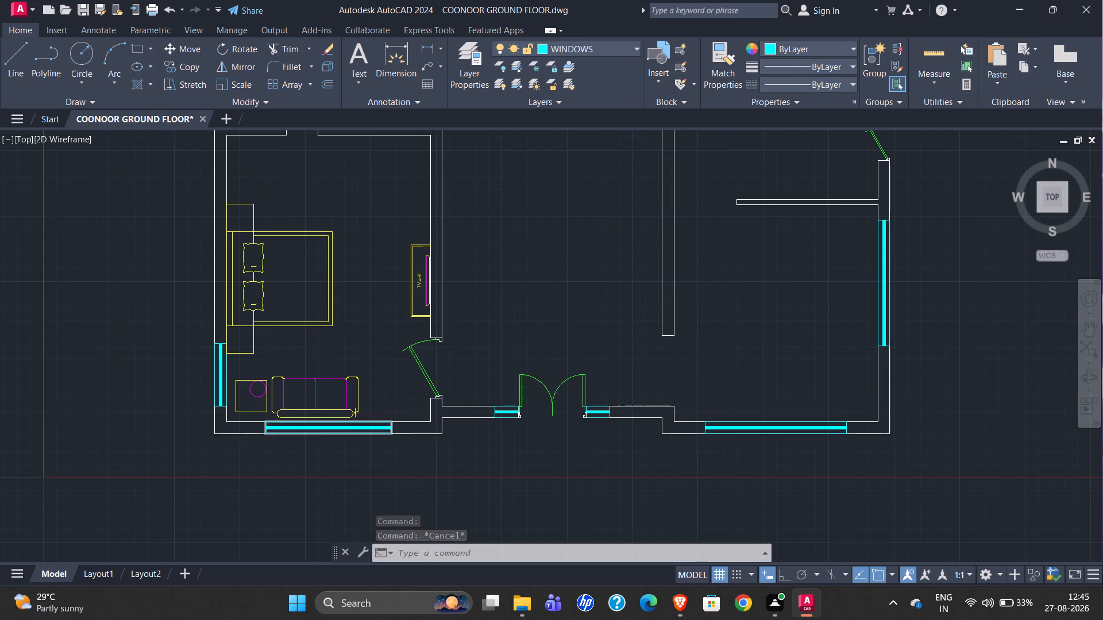
pyautogui.scroll(-2, 452, 400)
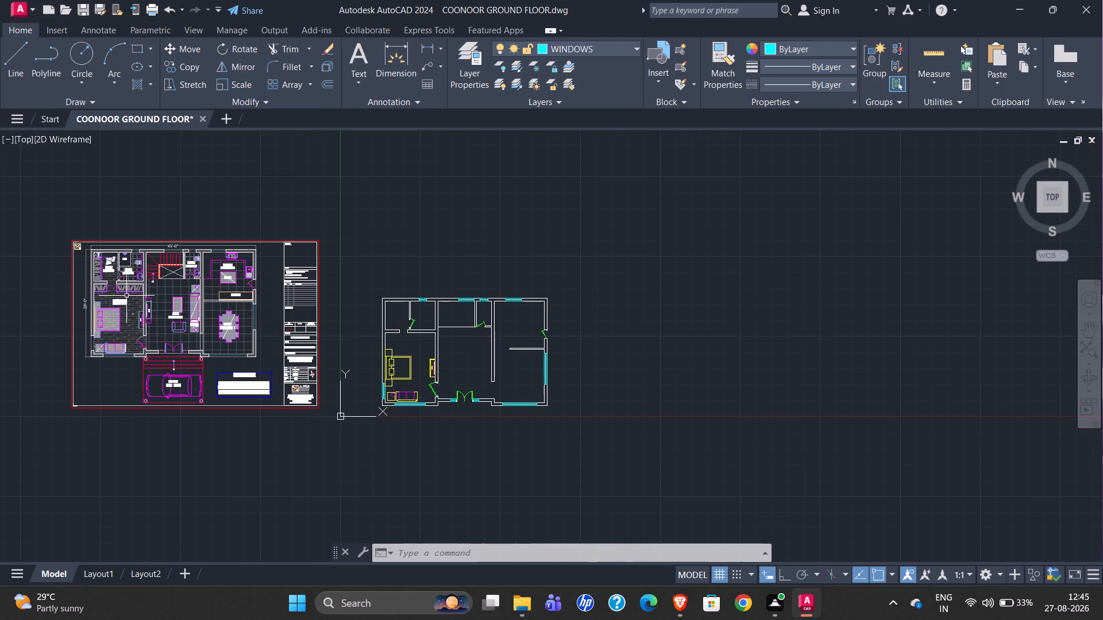
pyautogui.scroll(4, 85, 263)
pyautogui.scroll(-2, 93, 268)
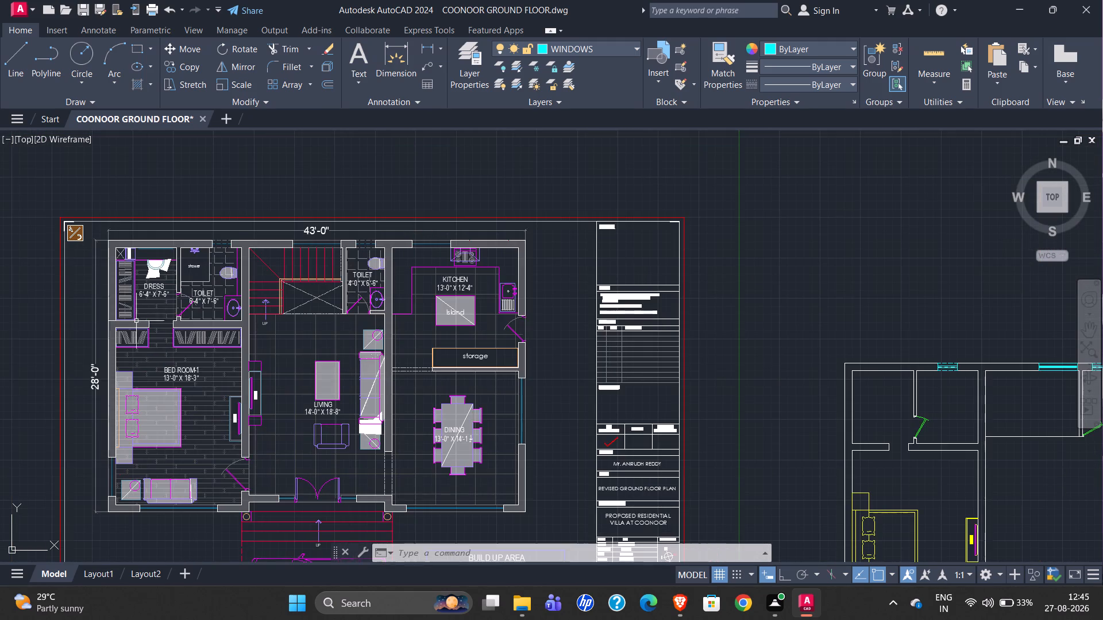
pyautogui.scroll(2, 179, 371)
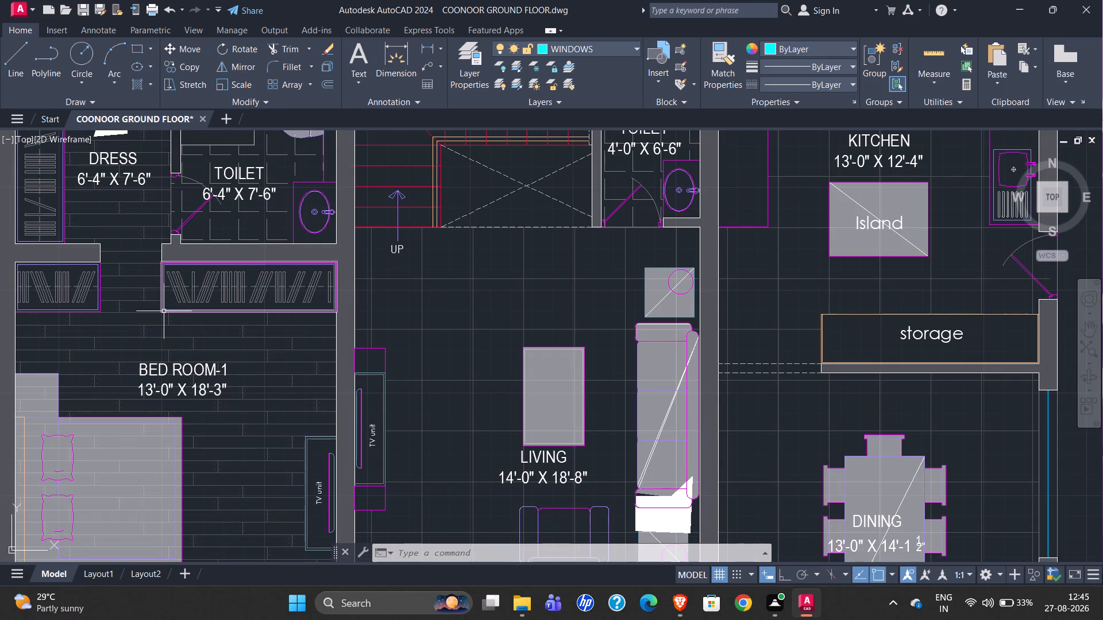
pyautogui.click(164, 311)
pyautogui.scroll(4, 165, 307)
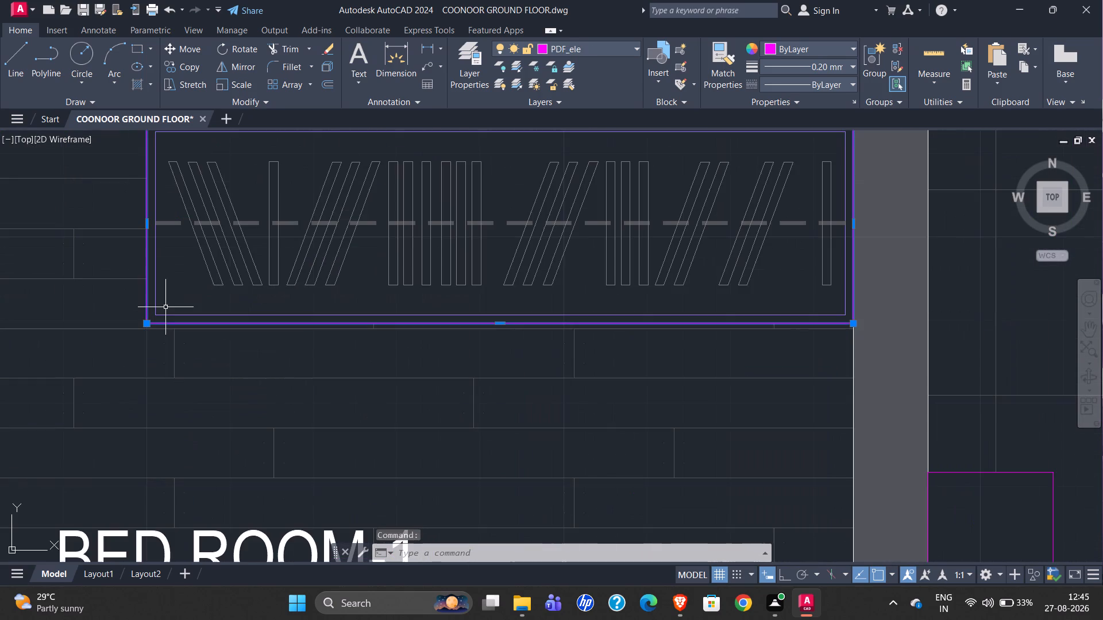
pyautogui.click(160, 313)
pyautogui.scroll(-1, 118, 333)
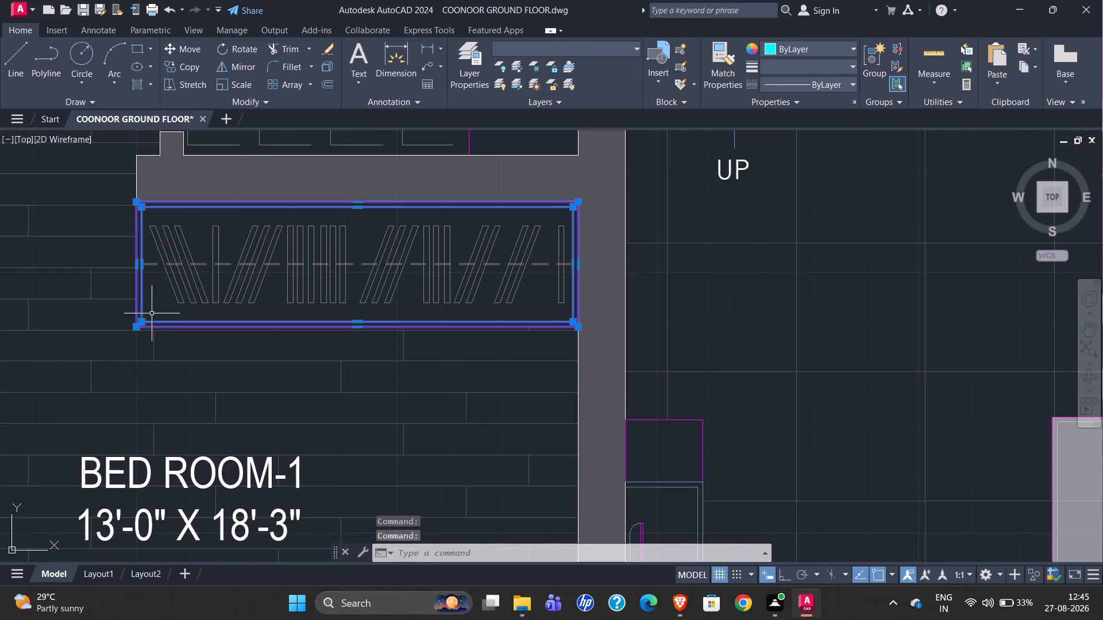
pyautogui.click(125, 223)
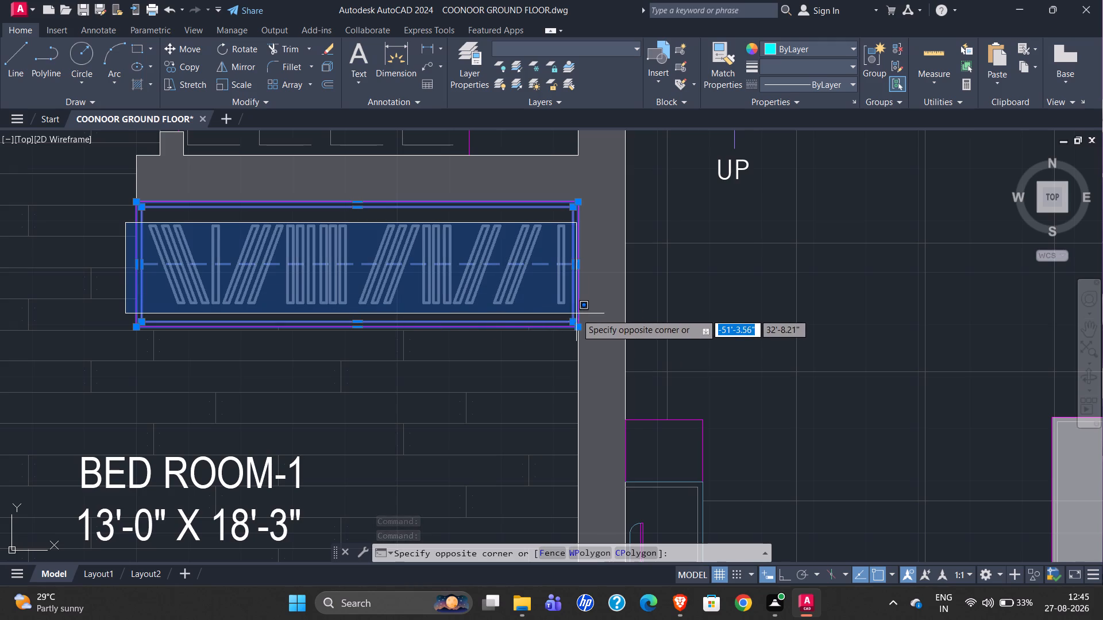
pyautogui.click(569, 311)
pyautogui.scroll(-2, 488, 292)
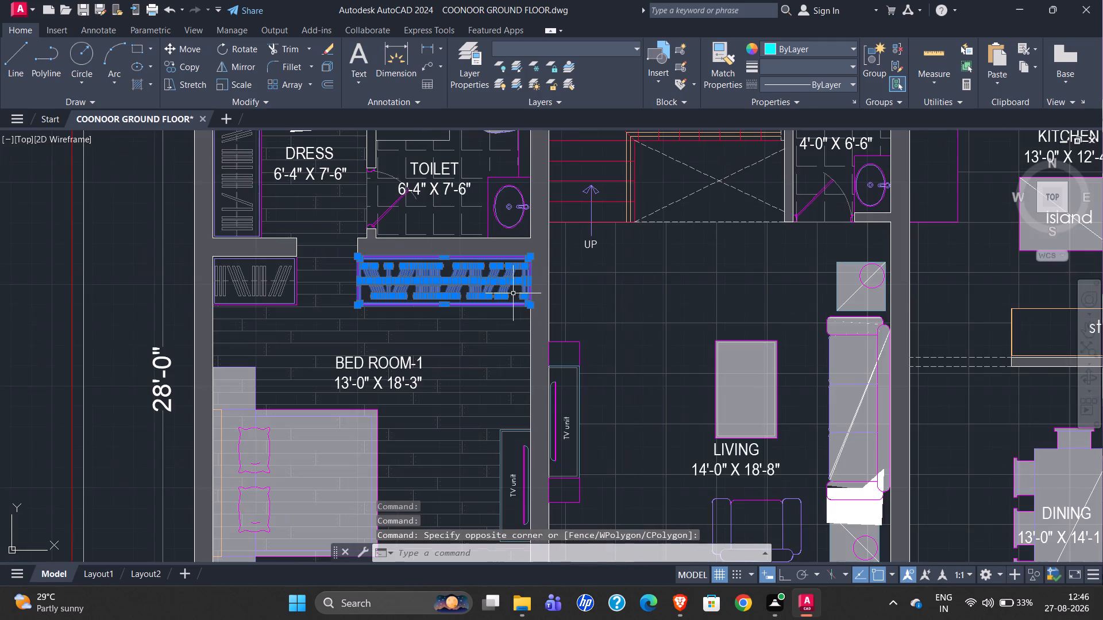
# Add the smaller wardrobe below the DRESS room in BED ROOM-1, with its clothes and outer outline, to the selection.
pyautogui.scroll(3, 190, 258)
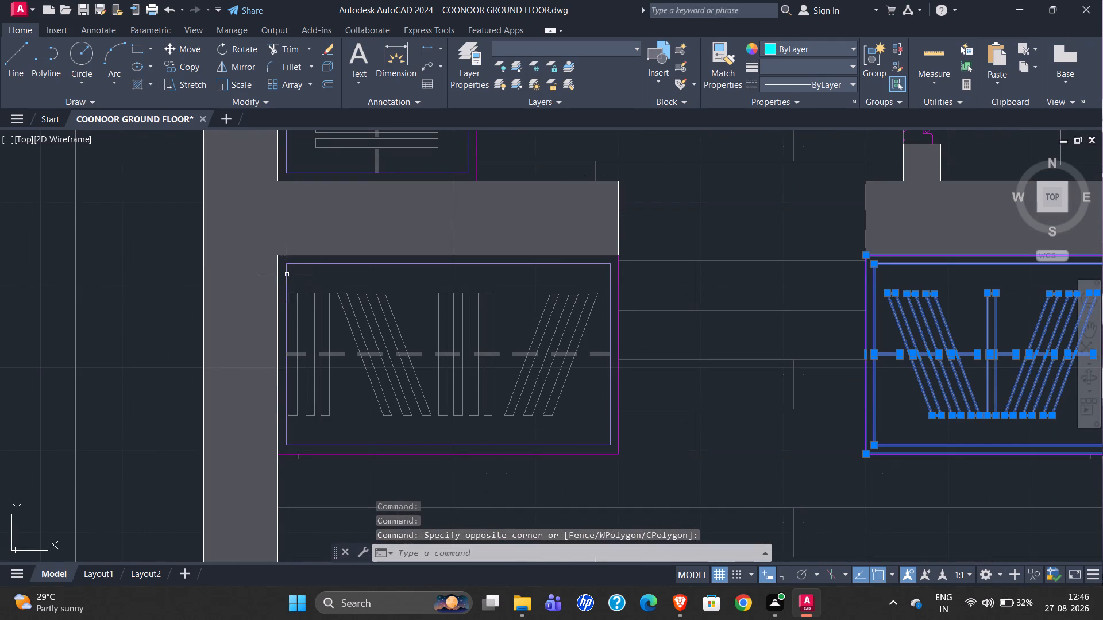
pyautogui.click(281, 263)
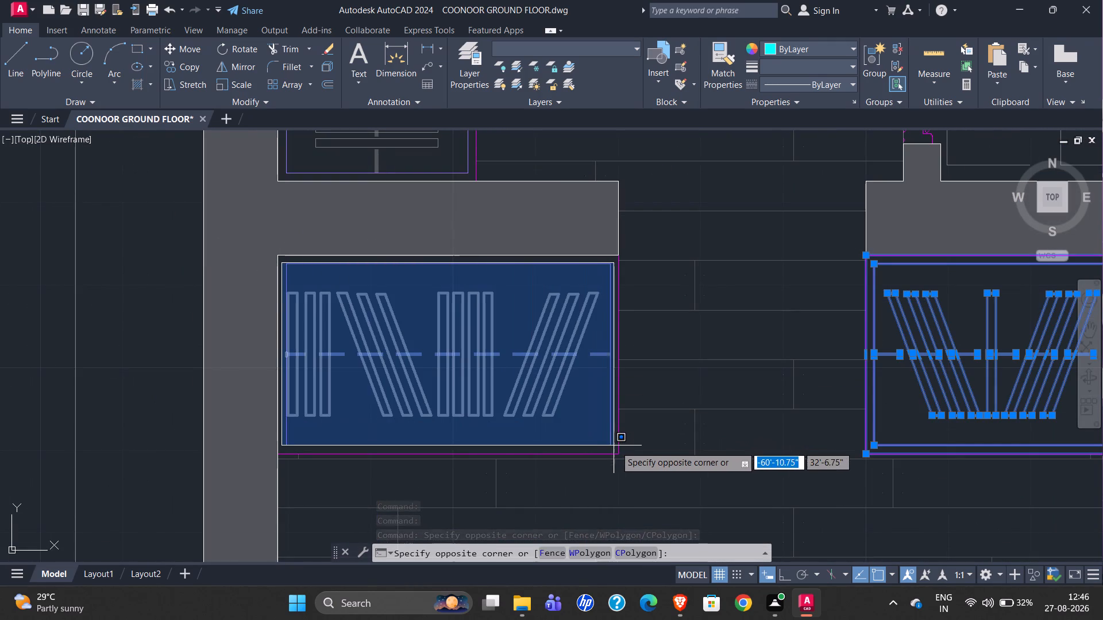
pyautogui.click(624, 455)
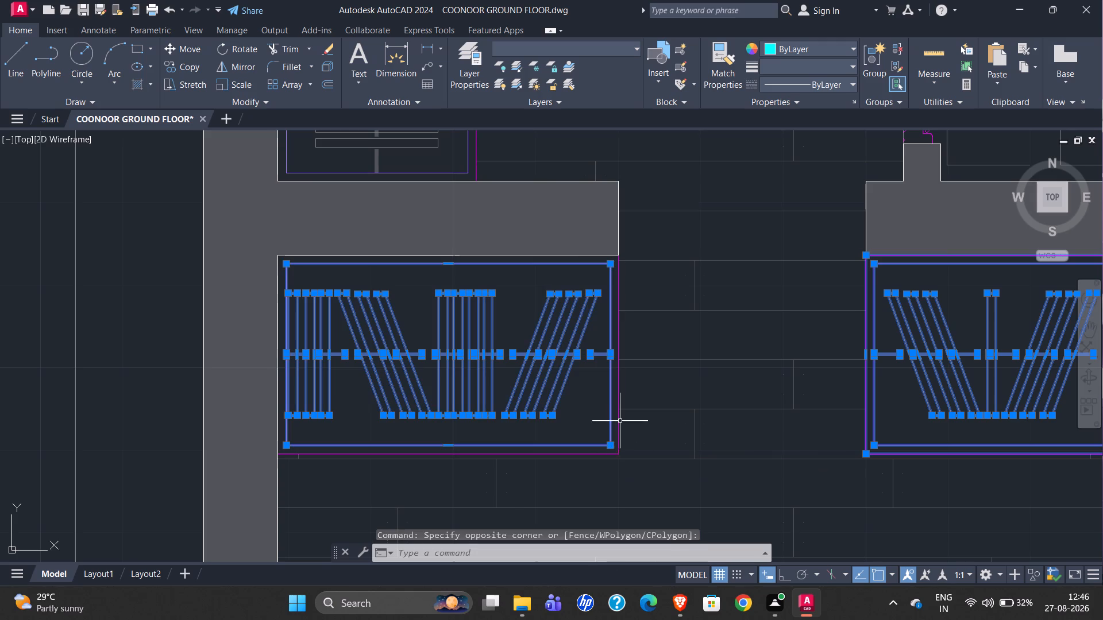
pyautogui.click(620, 410)
pyautogui.scroll(-3, 296, 398)
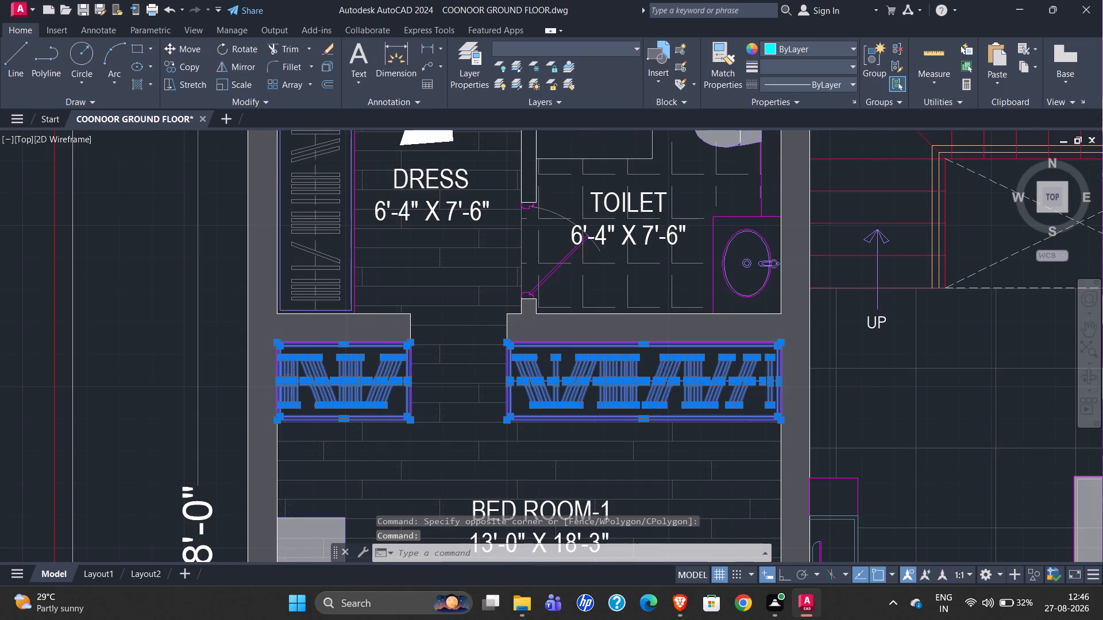
# Add the tall wardrobe along the DRESS room's outer wall, with both outlines and its hanging clothes, to the selection.
pyautogui.scroll(2, 275, 180)
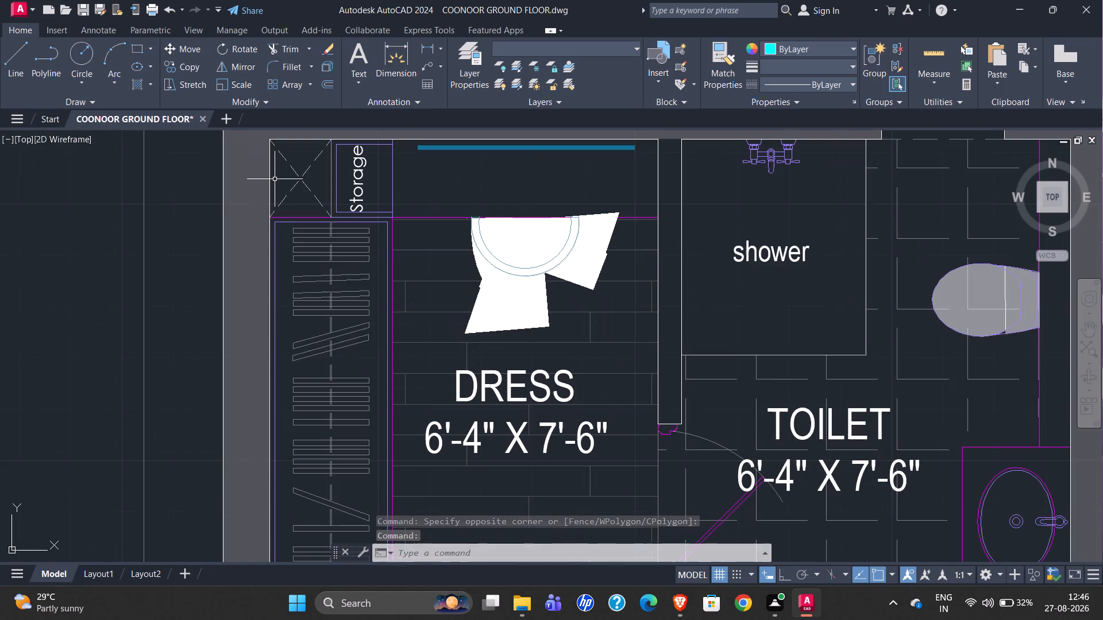
pyautogui.scroll(-1, 287, 179)
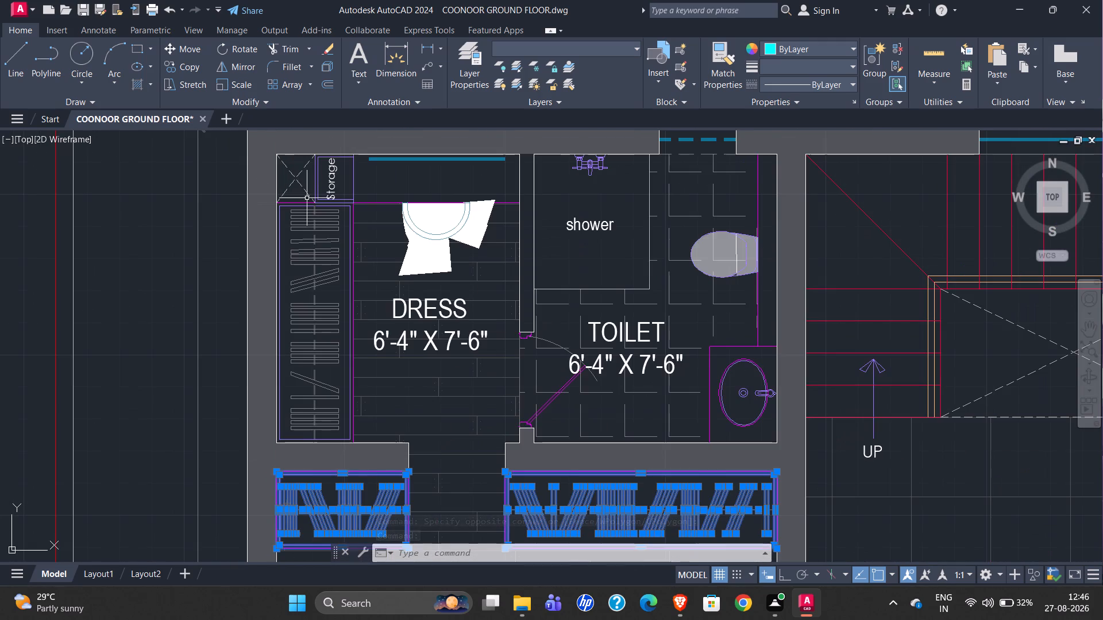
pyautogui.scroll(4, 274, 203)
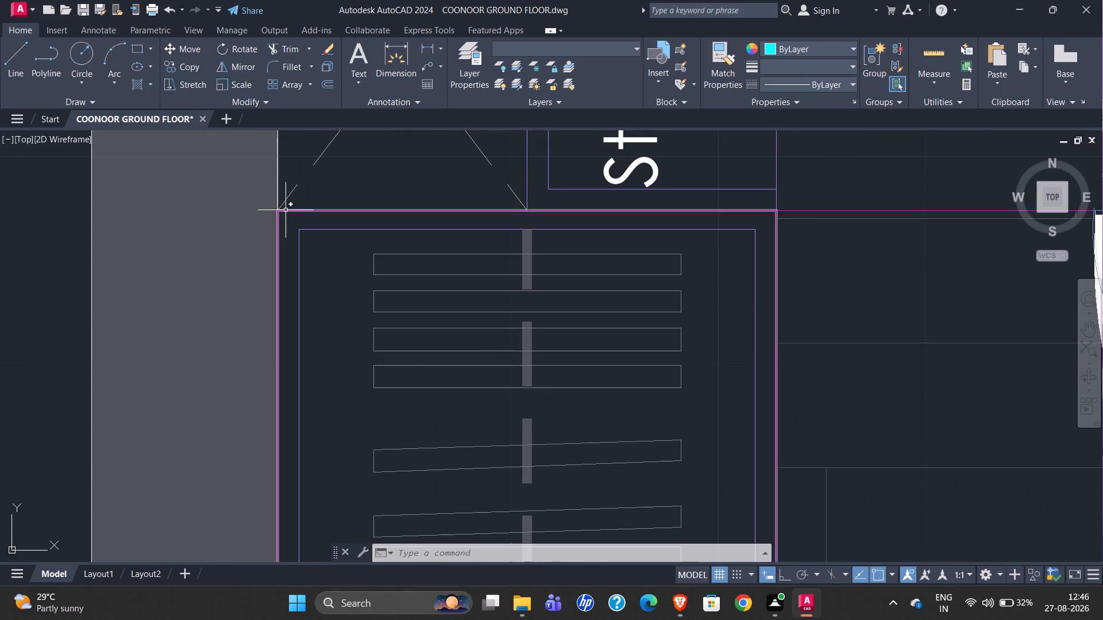
pyautogui.click(286, 210)
pyautogui.click(302, 228)
pyautogui.scroll(-2, 326, 147)
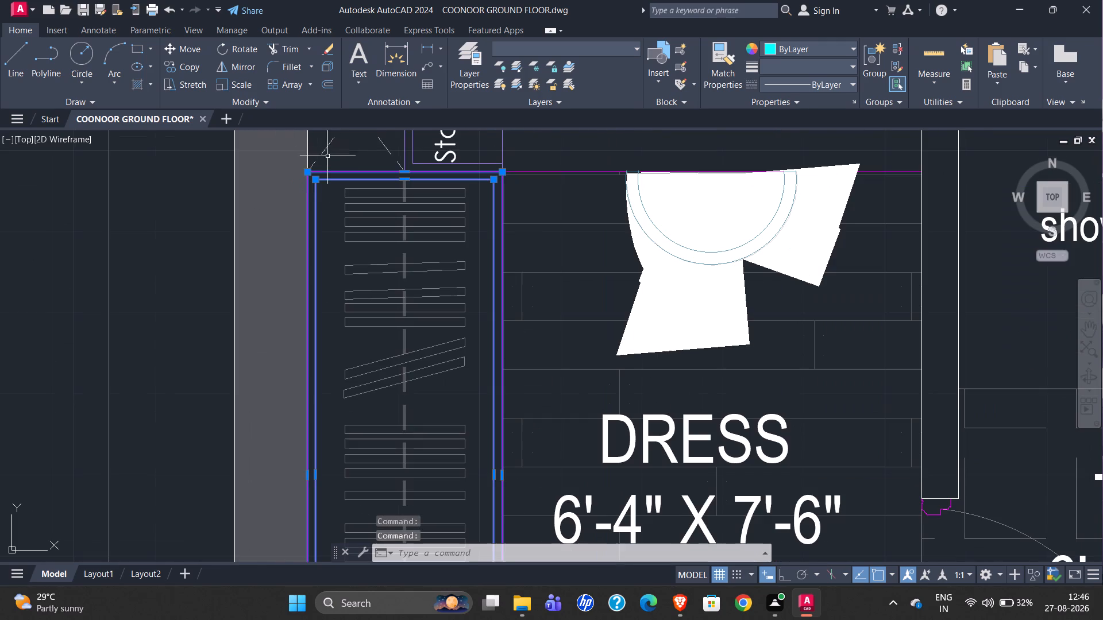
pyautogui.click(331, 183)
pyautogui.scroll(-1, 483, 367)
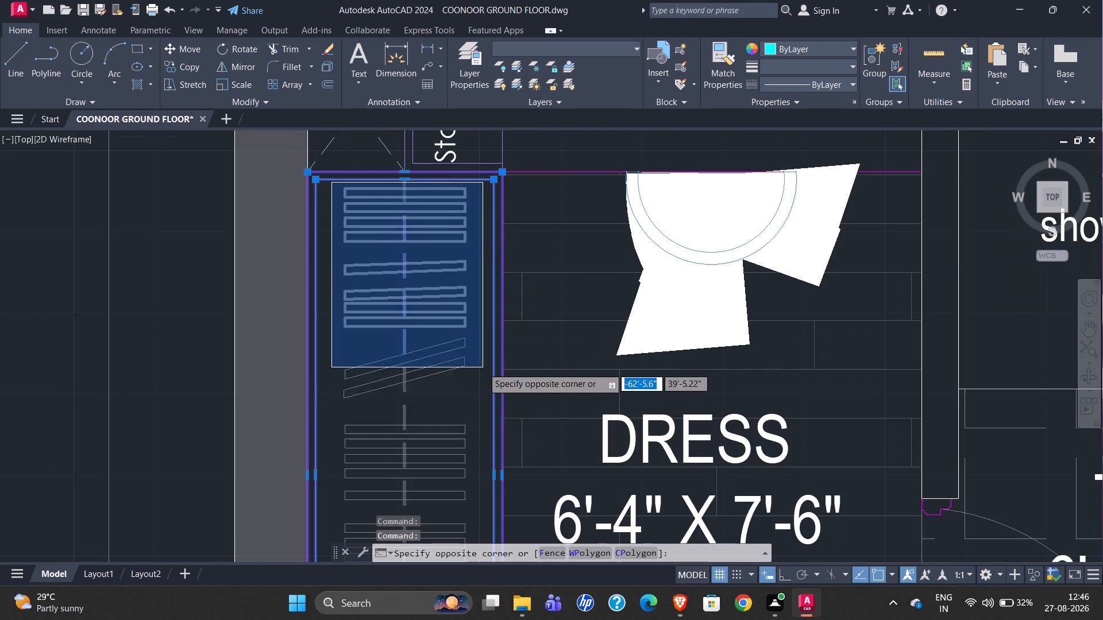
pyautogui.scroll(-2, 474, 413)
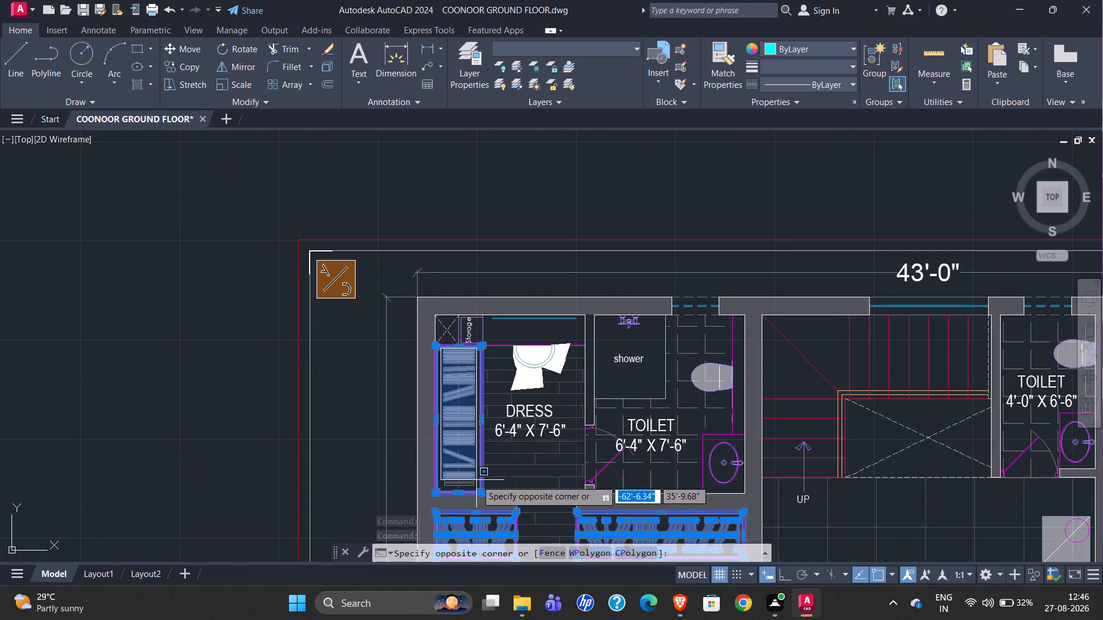
pyautogui.scroll(3, 475, 492)
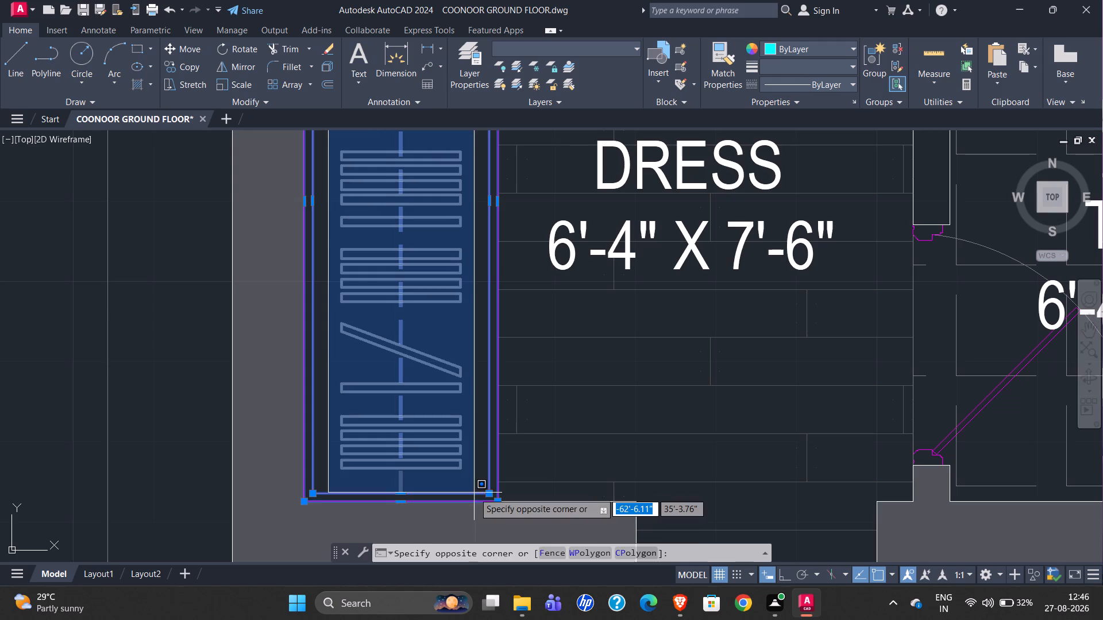
pyautogui.click(474, 493)
# Examine the storage unit, the DRESS and TOILET area and the remaining furniture of the original plan.
pyautogui.scroll(-3, 395, 506)
pyautogui.scroll(5, 376, 343)
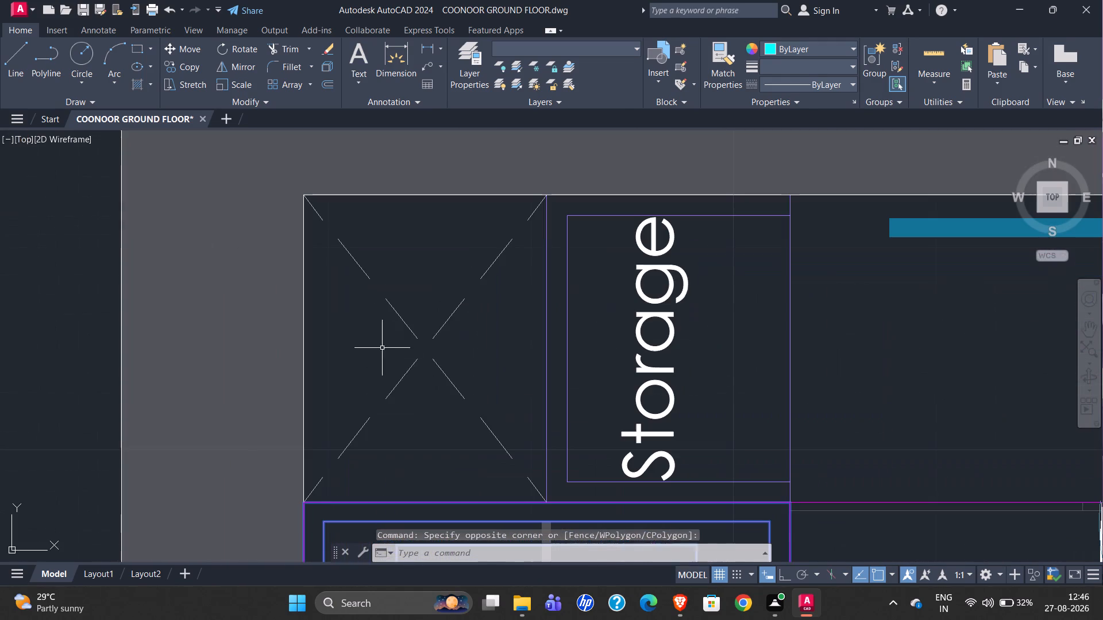
pyautogui.scroll(-1, 390, 354)
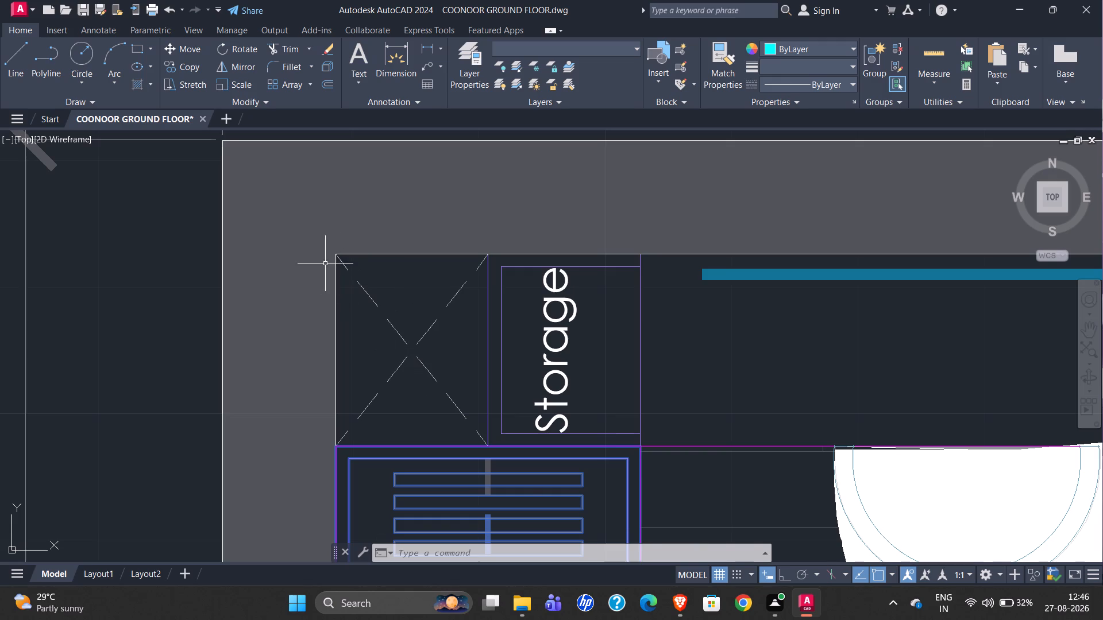
pyautogui.scroll(-2, 280, 249)
pyautogui.scroll(-2, 422, 241)
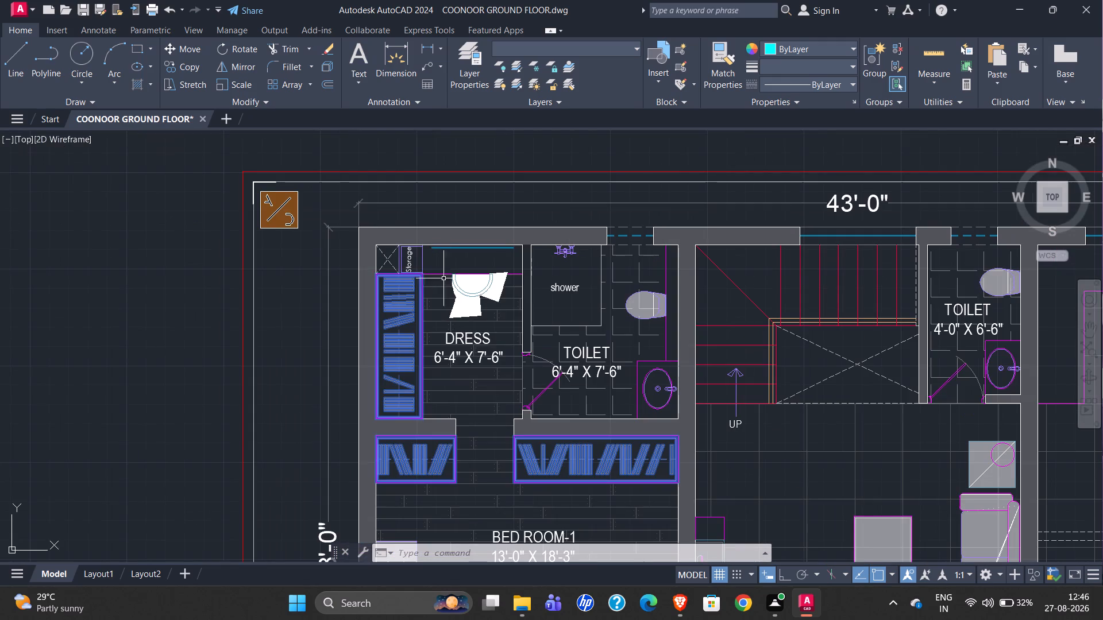
pyautogui.scroll(2, 616, 396)
pyautogui.scroll(-1, 362, 400)
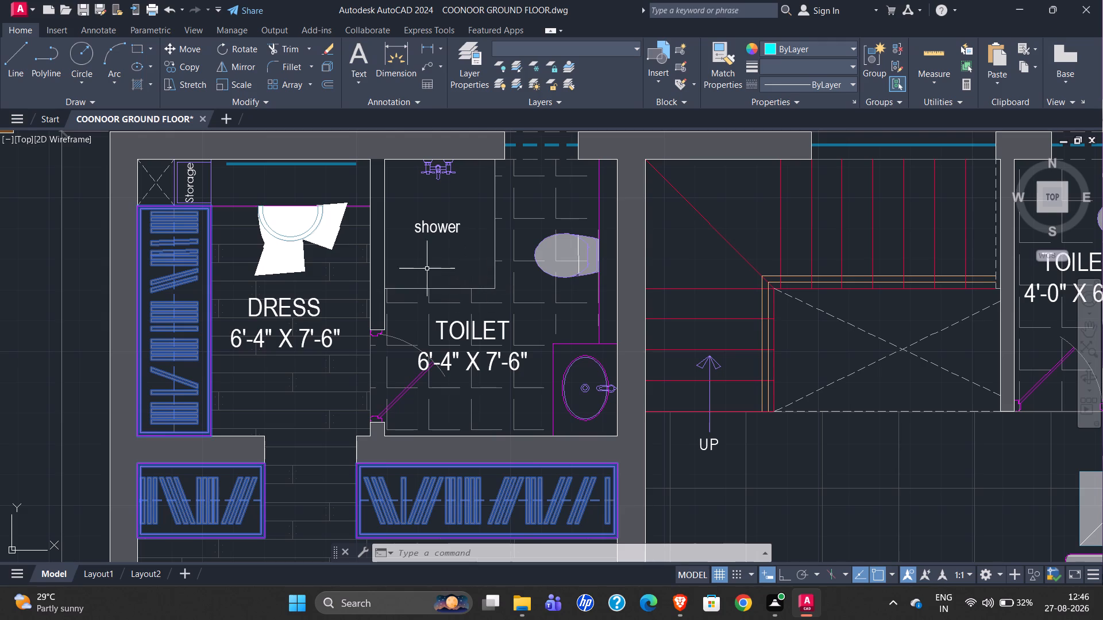
pyautogui.scroll(-3, 380, 257)
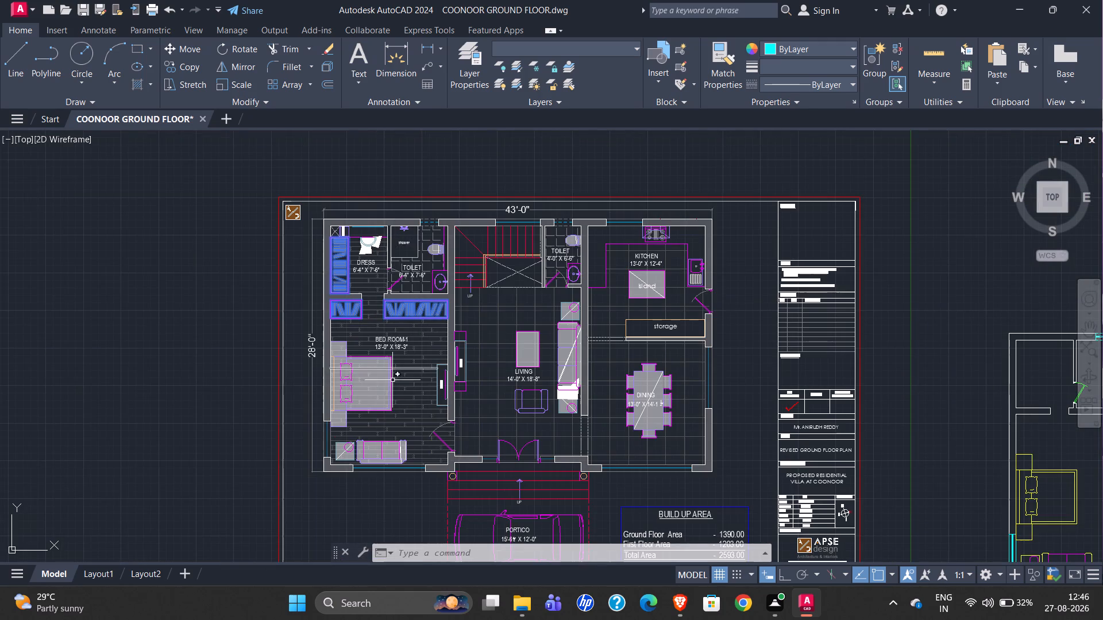
pyautogui.scroll(3, 387, 382)
pyautogui.scroll(-2, 279, 319)
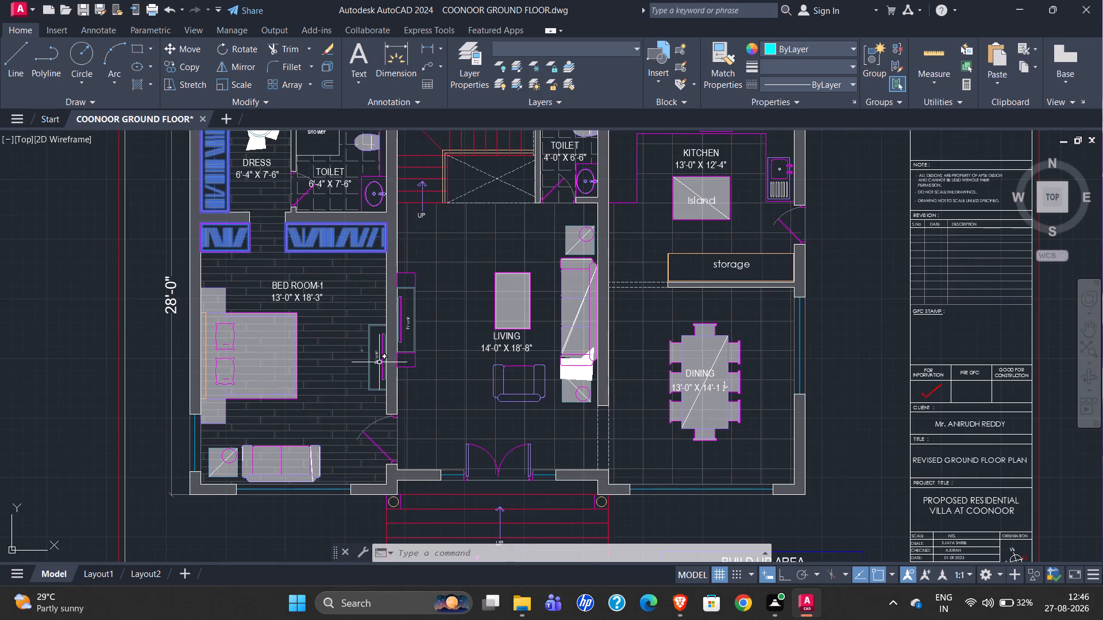
pyautogui.scroll(-1, 132, 351)
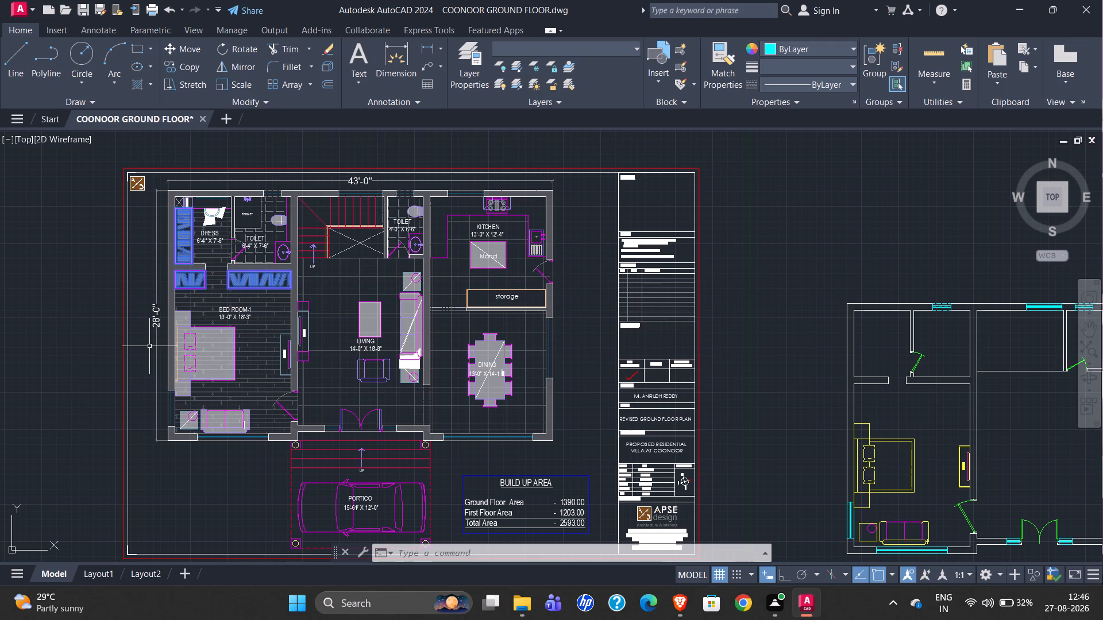
# Copy the three selected wardrobes into the new plan, matching the wide wardrobe's upper-right corner to the bedroom's inner wall corner below the toilet.
pyautogui.write('CO')
pyautogui.press('Return')
pyautogui.scroll(4, 167, 203)
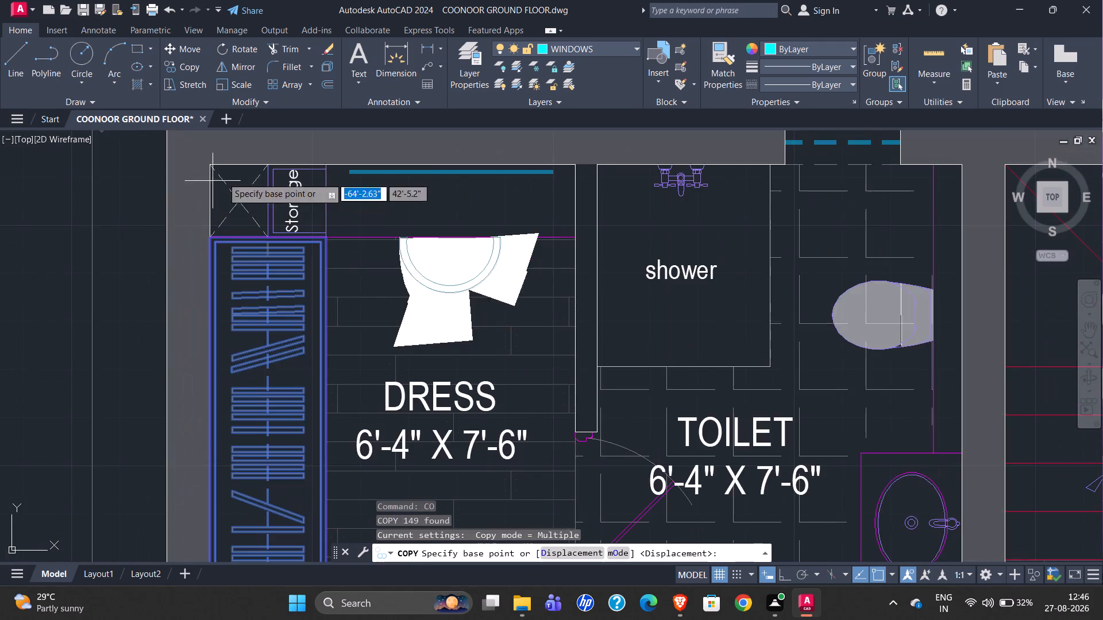
pyautogui.scroll(-2, 280, 159)
pyautogui.scroll(3, 261, 421)
pyautogui.scroll(-1, 157, 392)
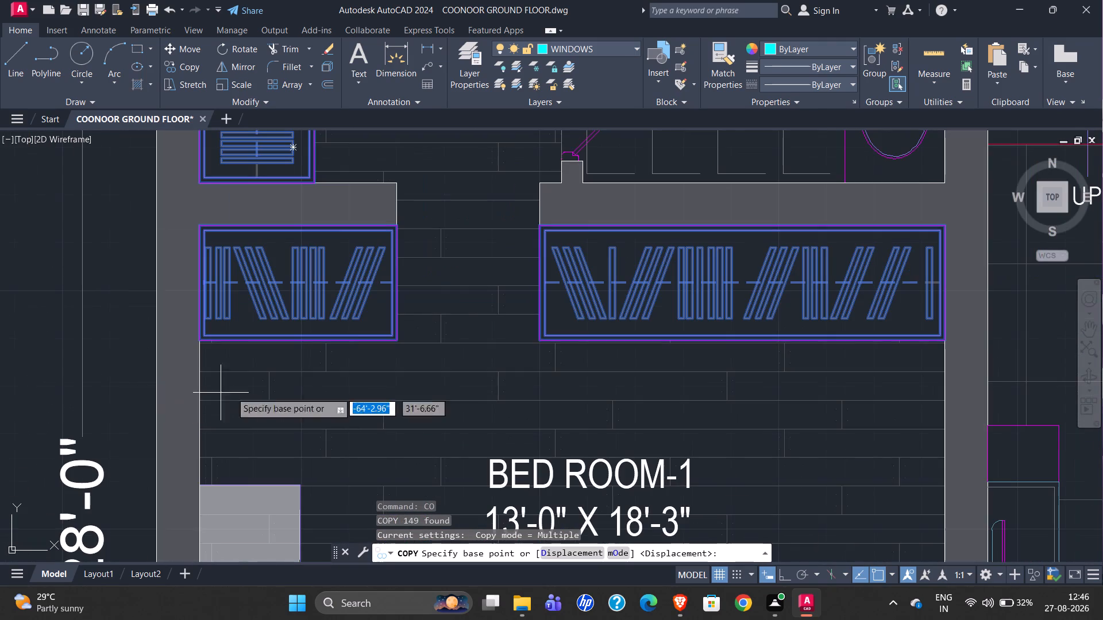
pyautogui.scroll(4, 400, 234)
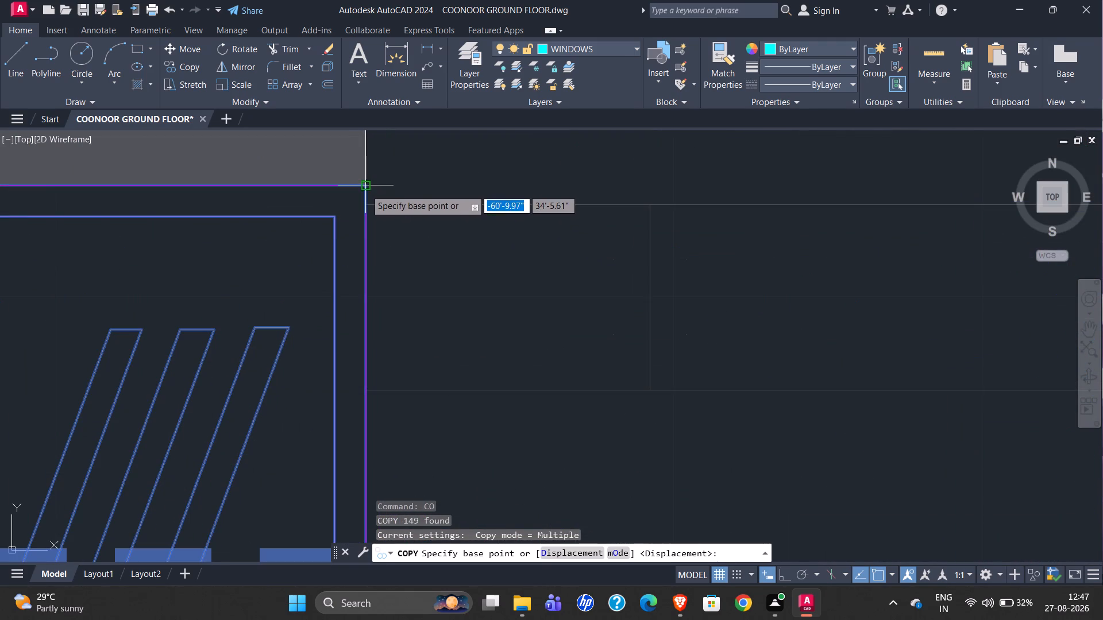
pyautogui.scroll(-5, 276, 251)
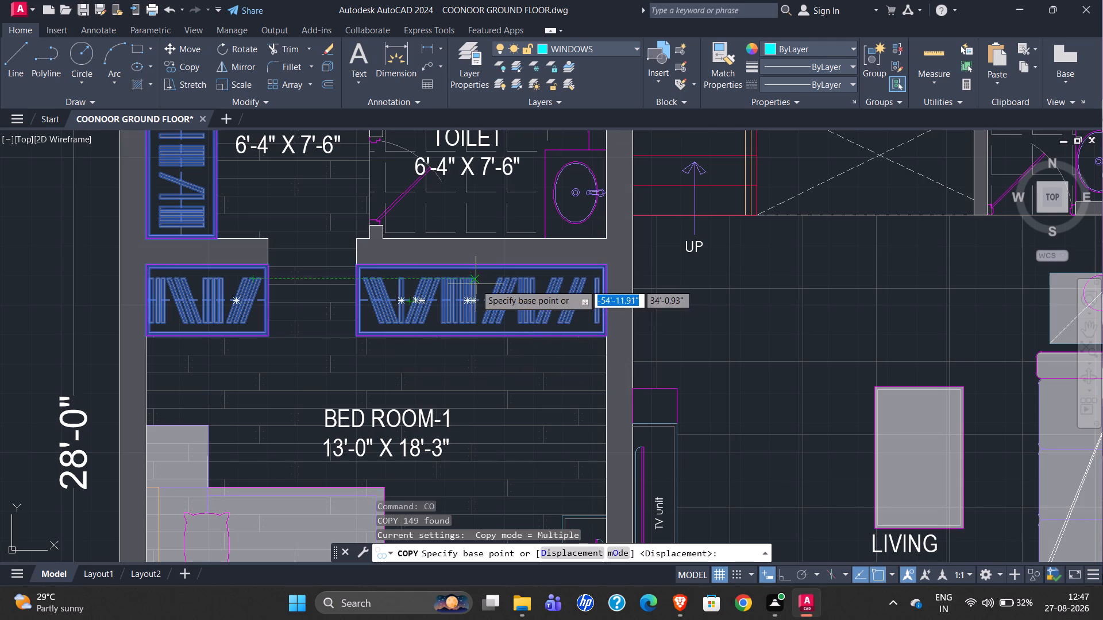
pyautogui.scroll(-2, 439, 335)
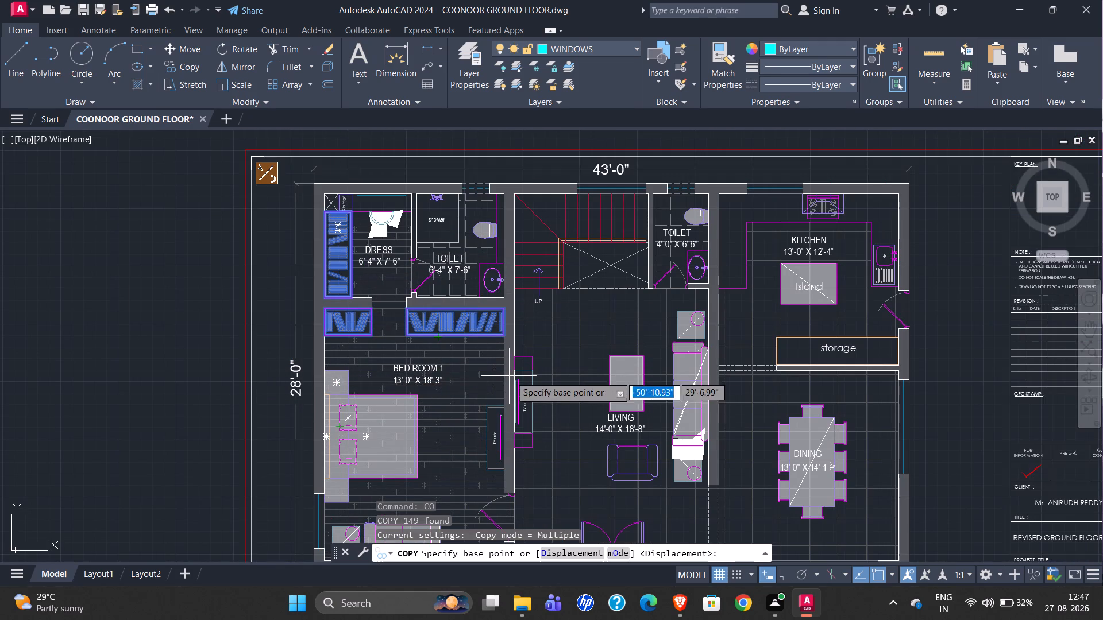
pyautogui.scroll(5, 502, 309)
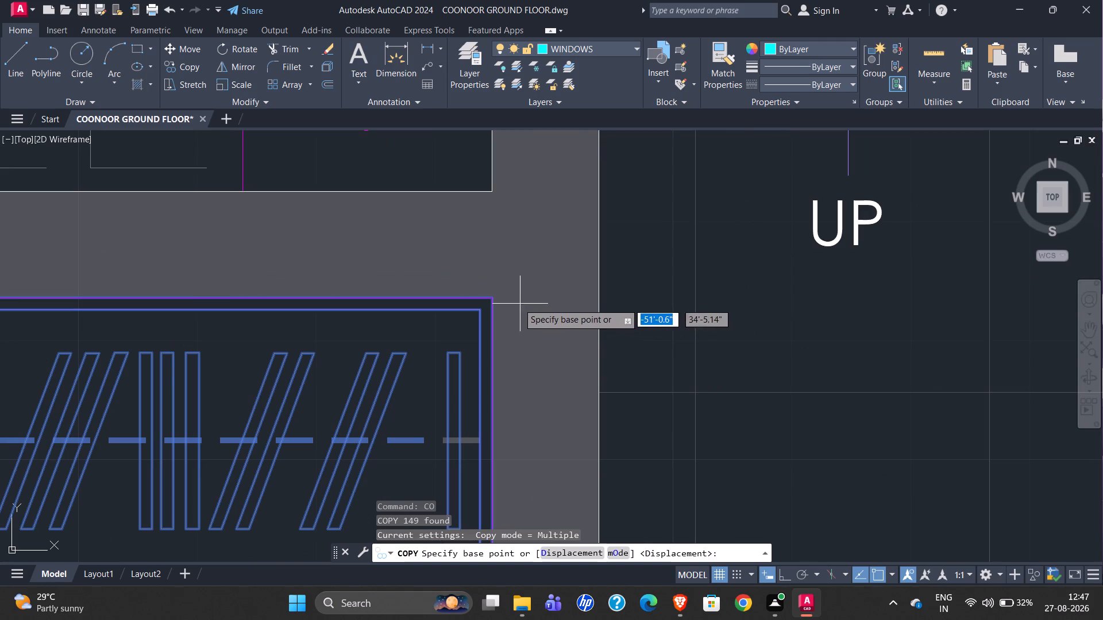
pyautogui.click(487, 298)
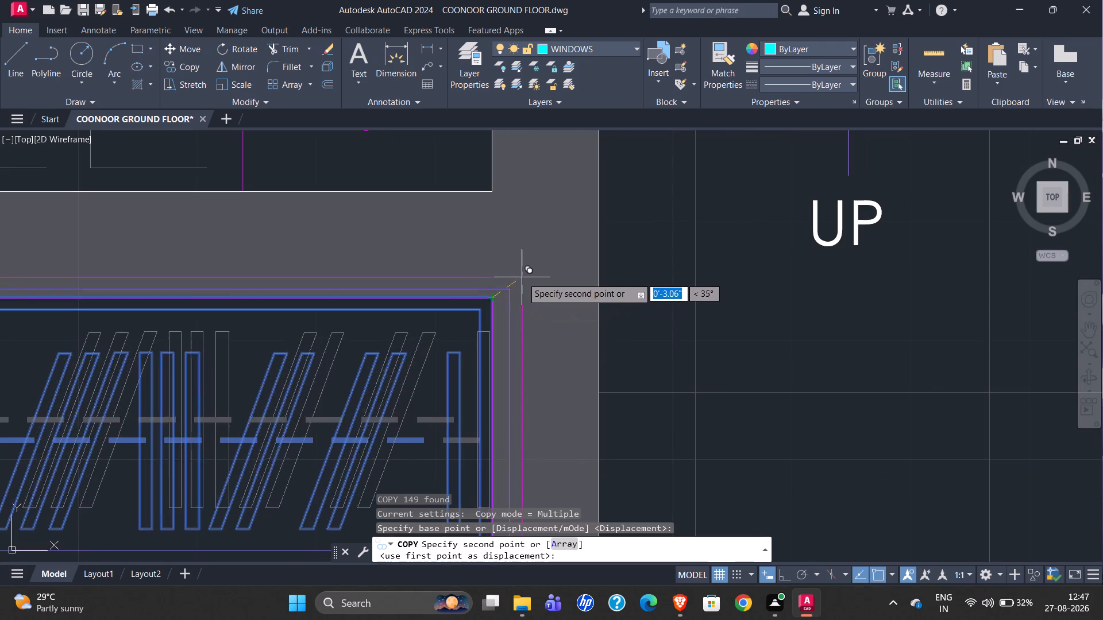
pyautogui.scroll(-5, 316, 343)
pyautogui.scroll(-2, 145, 397)
pyautogui.scroll(-1, 479, 371)
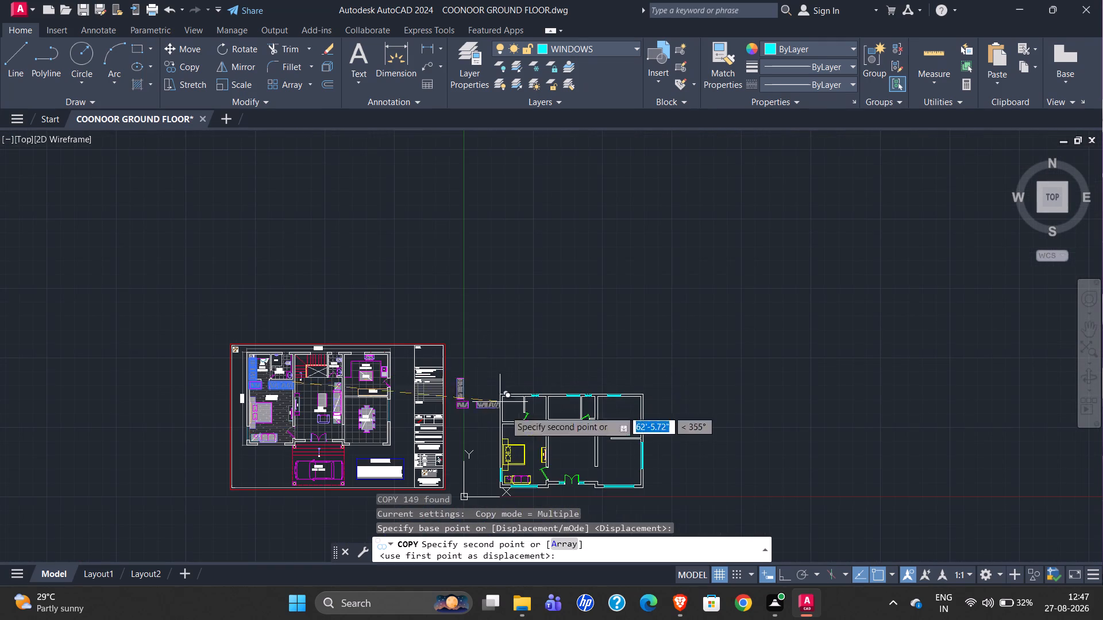
pyautogui.scroll(6, 538, 433)
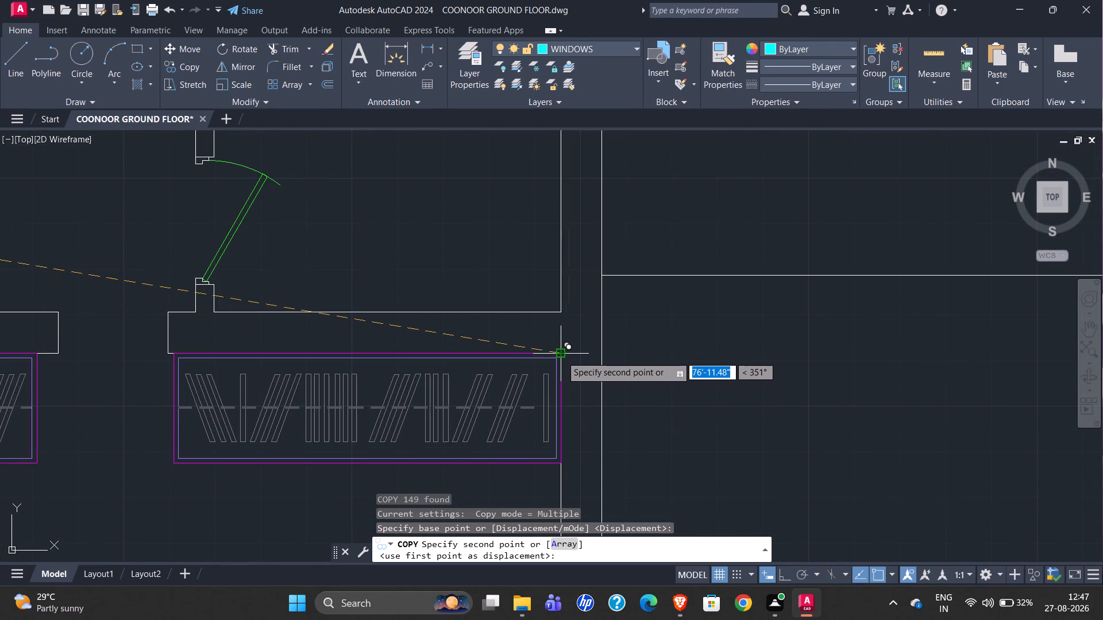
pyautogui.click(561, 356)
pyautogui.scroll(-2, 670, 323)
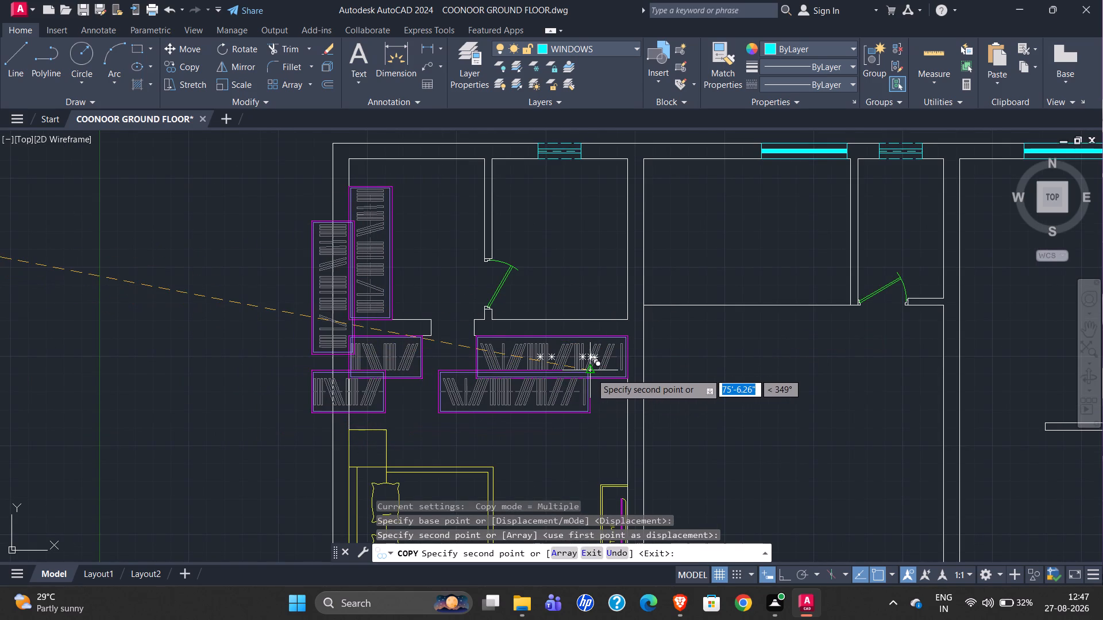
pyautogui.press('Escape')
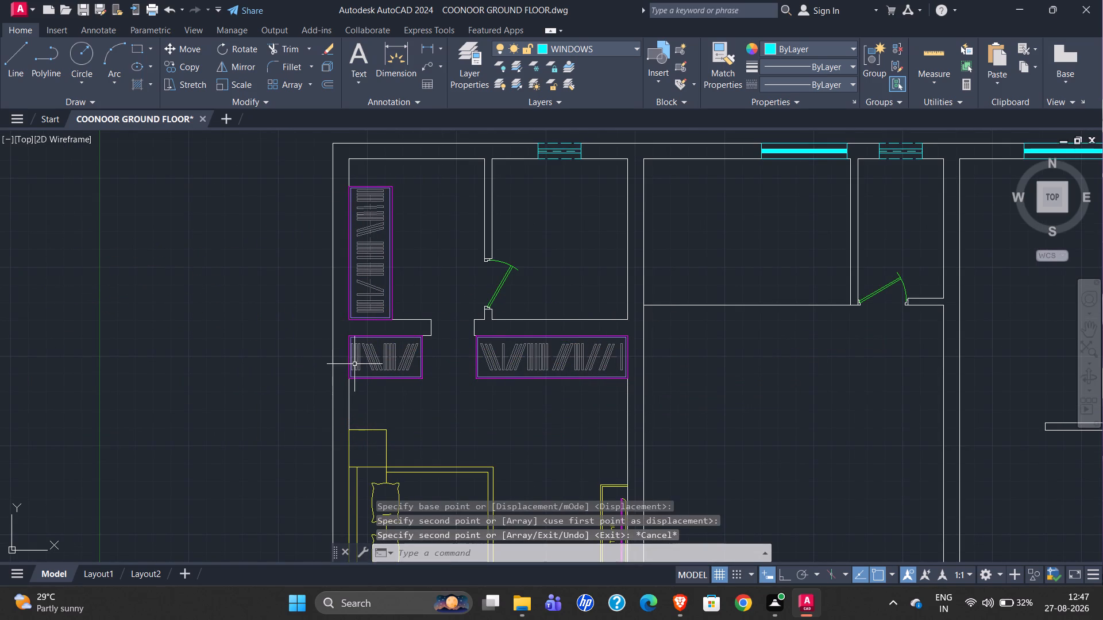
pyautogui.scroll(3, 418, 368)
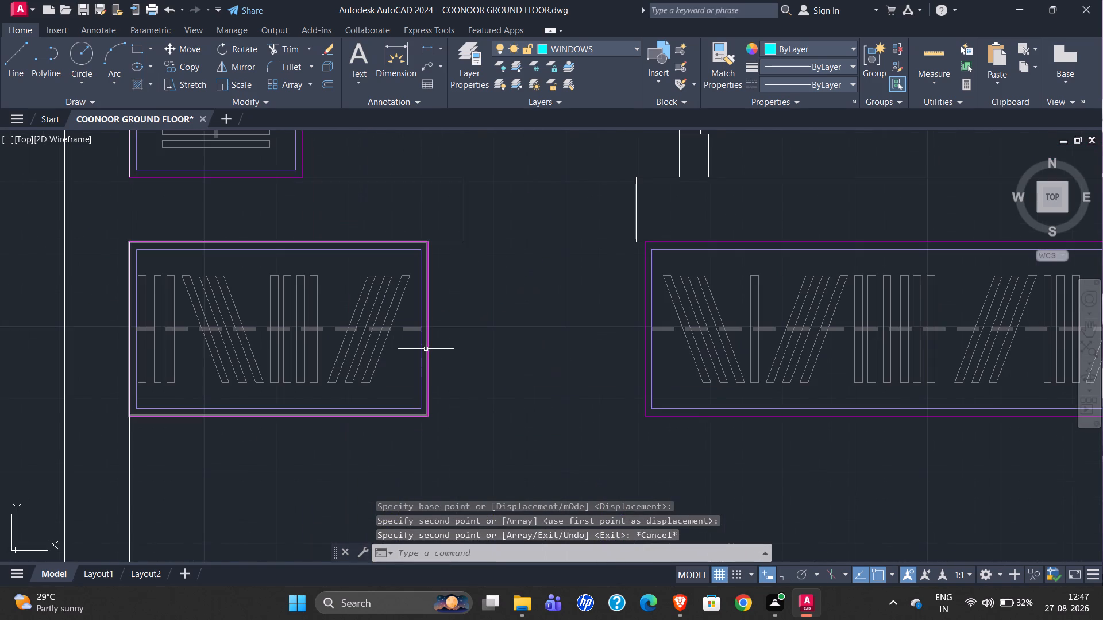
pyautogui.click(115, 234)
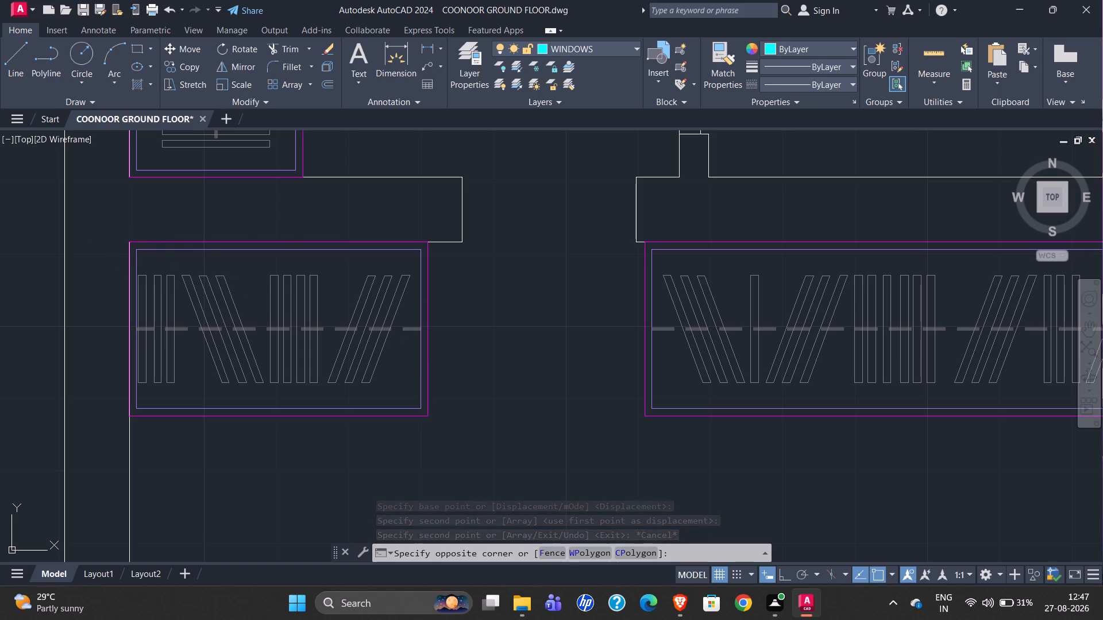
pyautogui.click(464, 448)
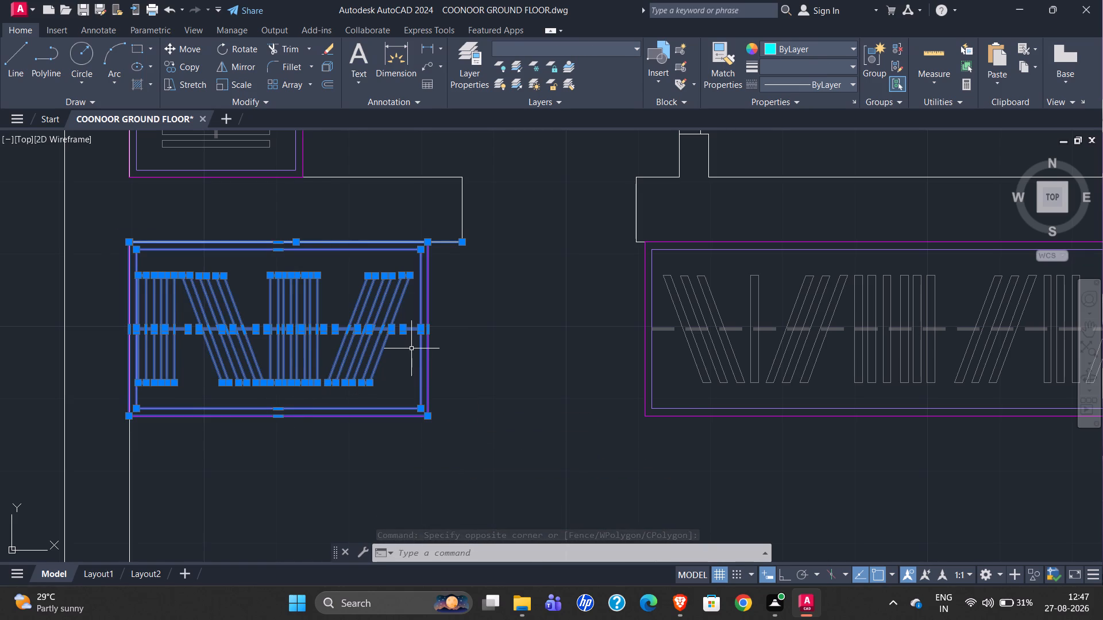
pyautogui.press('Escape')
# Compare the copied wardrobes beside the new plan's dressing-room opening with their position in the original BED ROOM-1.
pyautogui.scroll(-3, 415, 341)
pyautogui.scroll(-3, 507, 343)
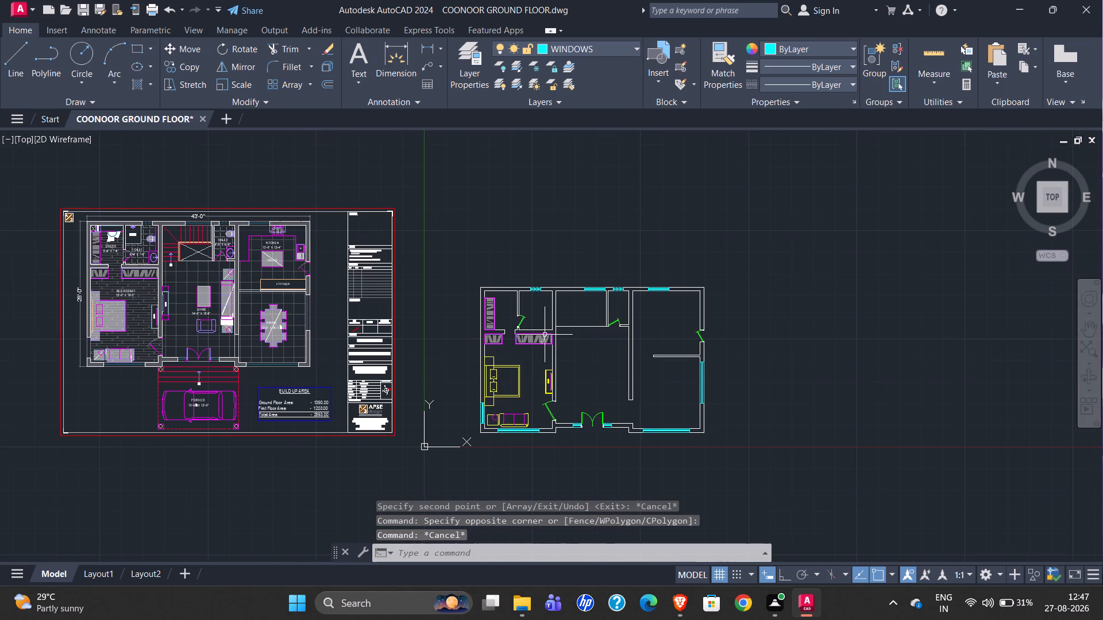
pyautogui.scroll(5, 102, 270)
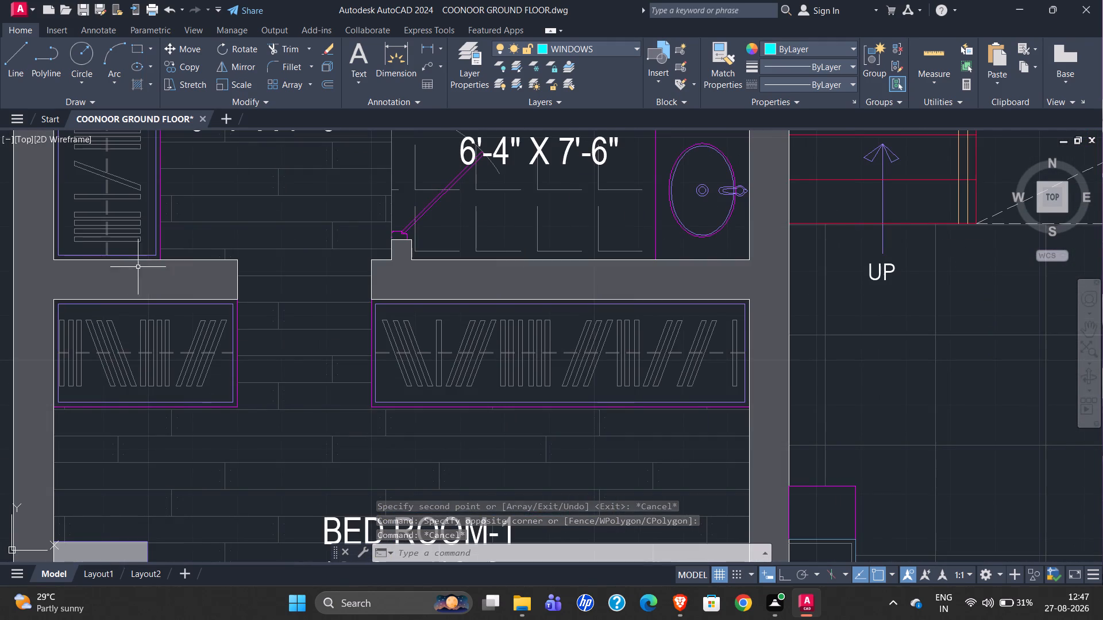
pyautogui.scroll(-5, 138, 276)
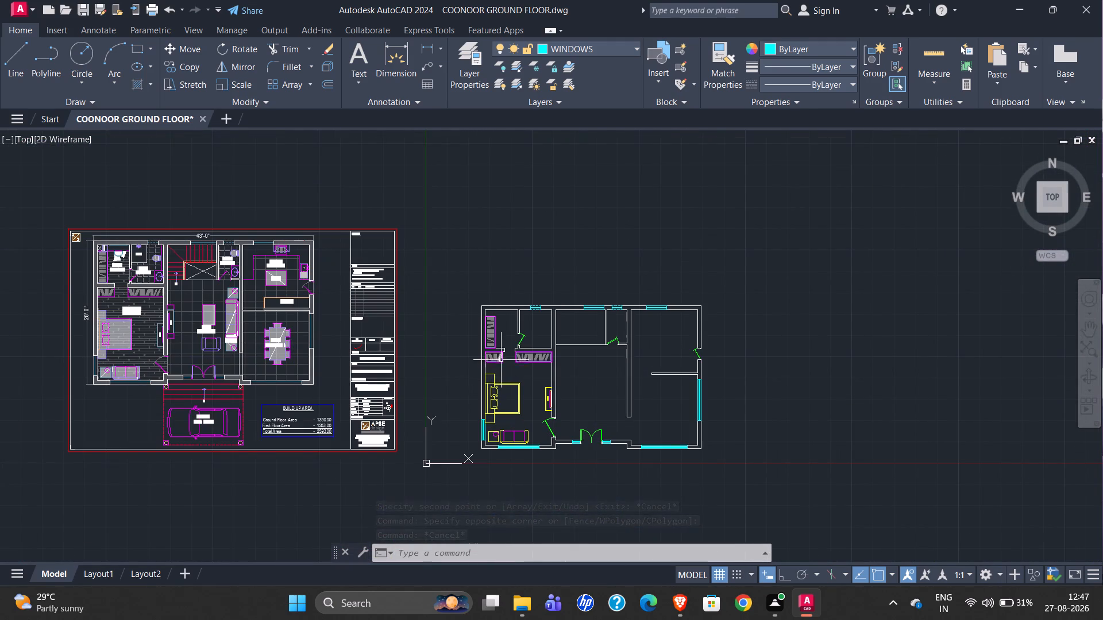
pyautogui.scroll(6, 502, 357)
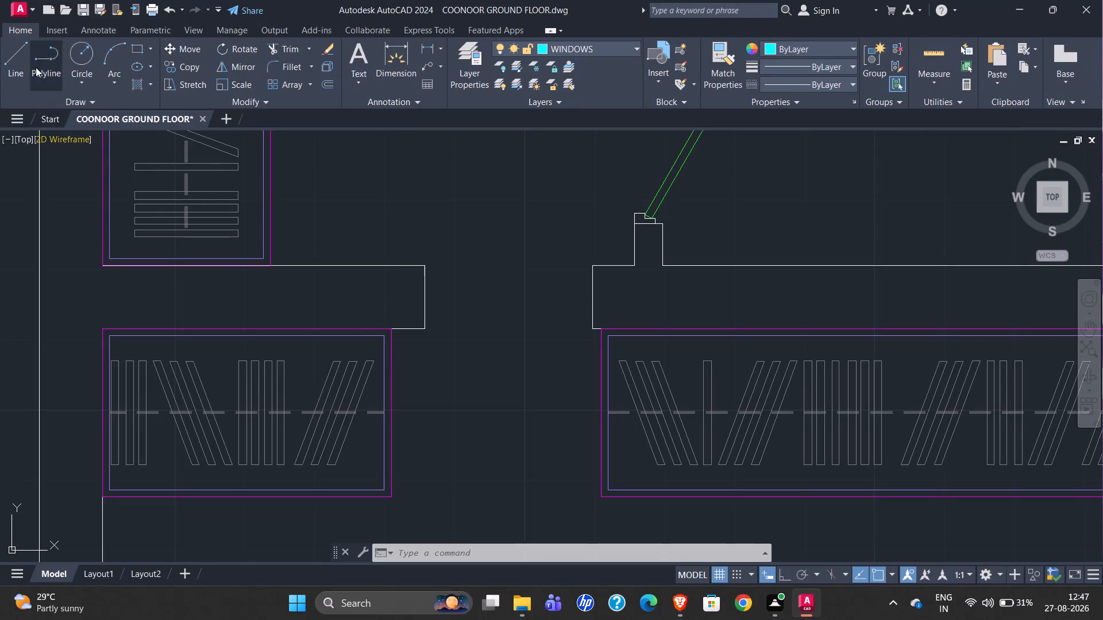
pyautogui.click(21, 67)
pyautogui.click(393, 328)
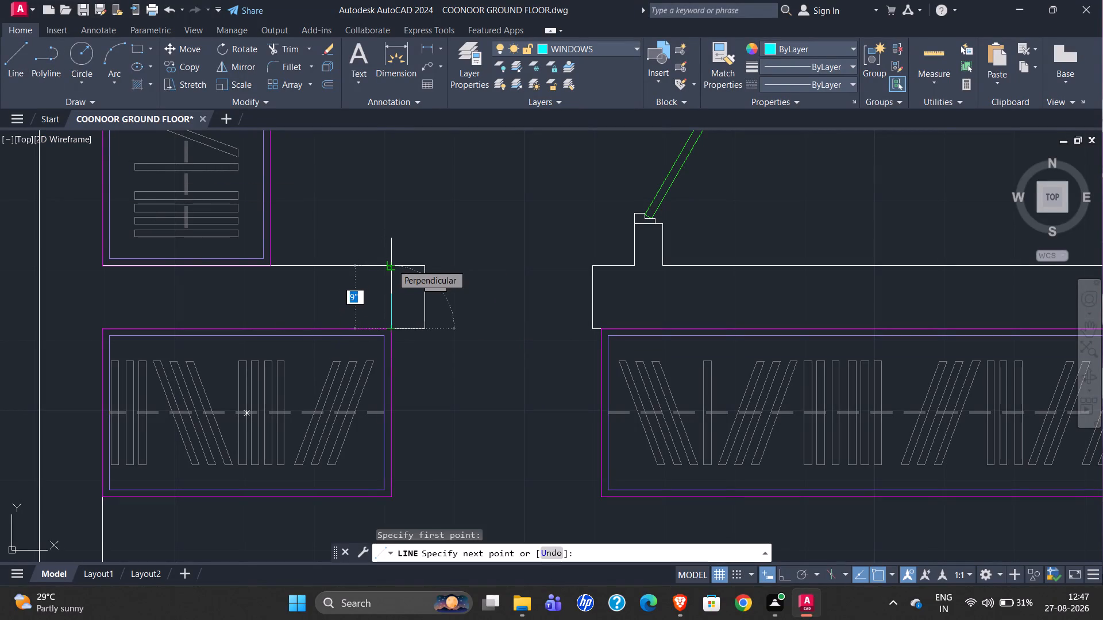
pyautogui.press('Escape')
# On the WALLS layer, draw a line about 9" long across the wall, up from the small wardrobe's upper-right corner at the dressing-room opening.
pyautogui.click(601, 50)
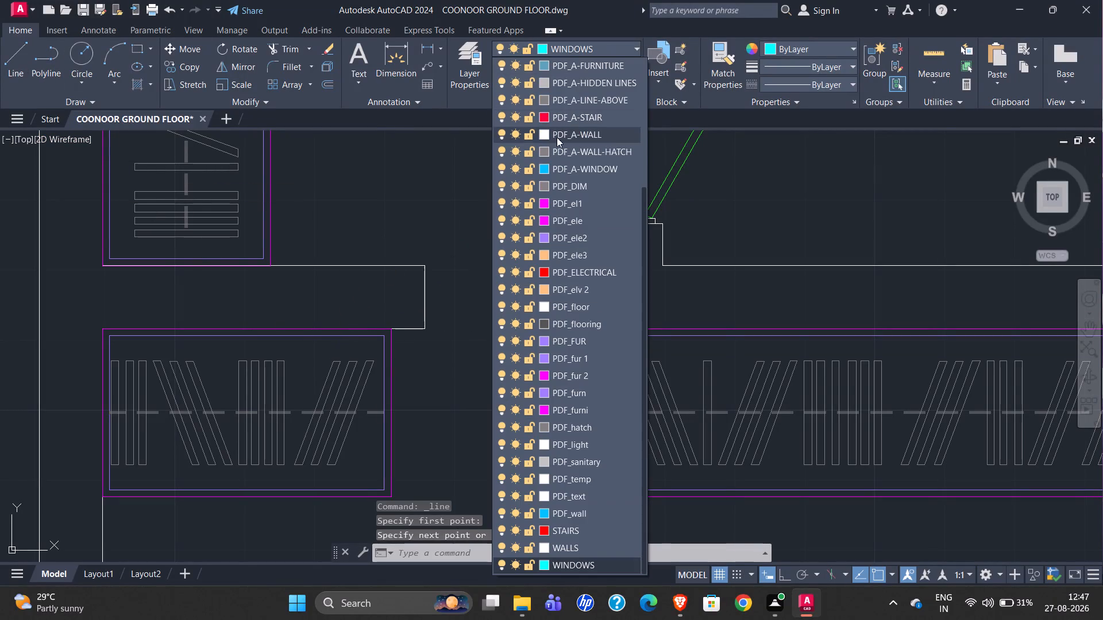
pyautogui.click(571, 545)
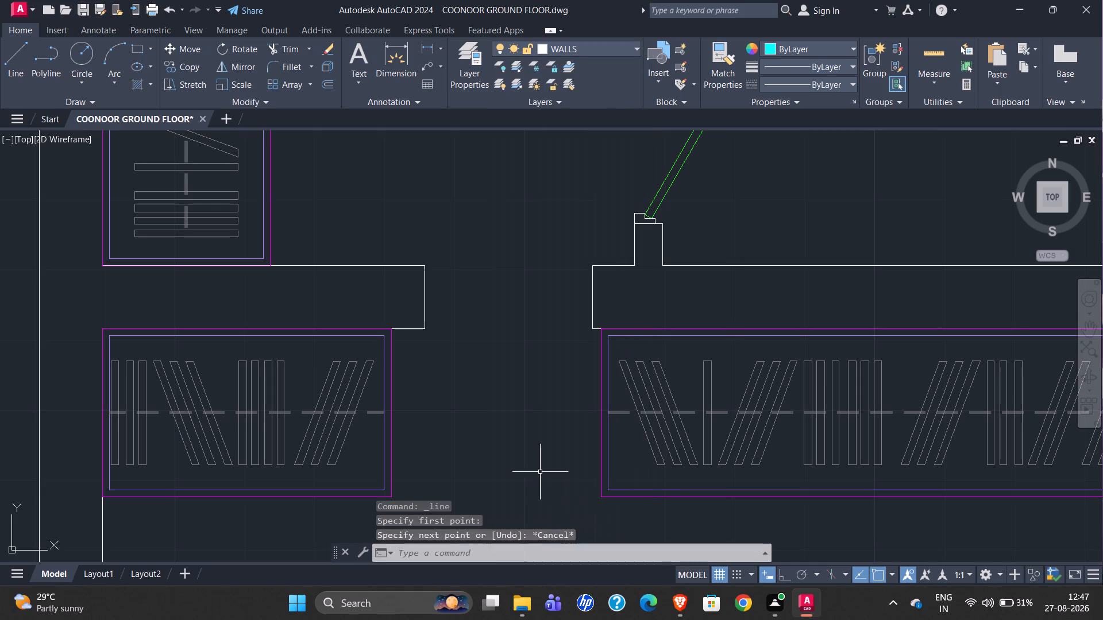
pyautogui.click(6, 62)
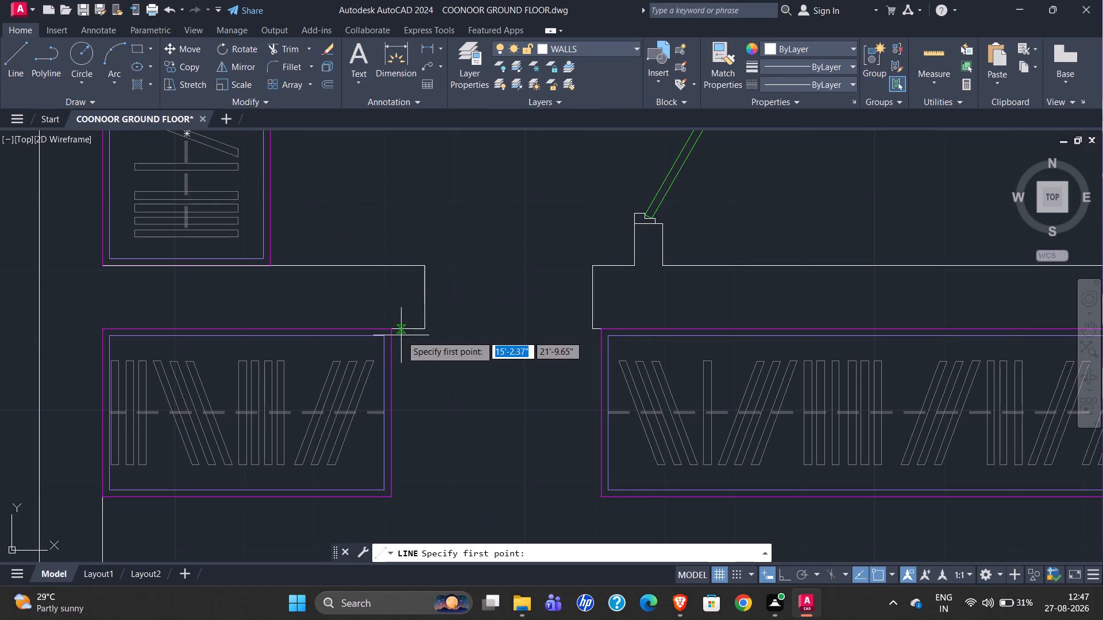
pyautogui.click(394, 332)
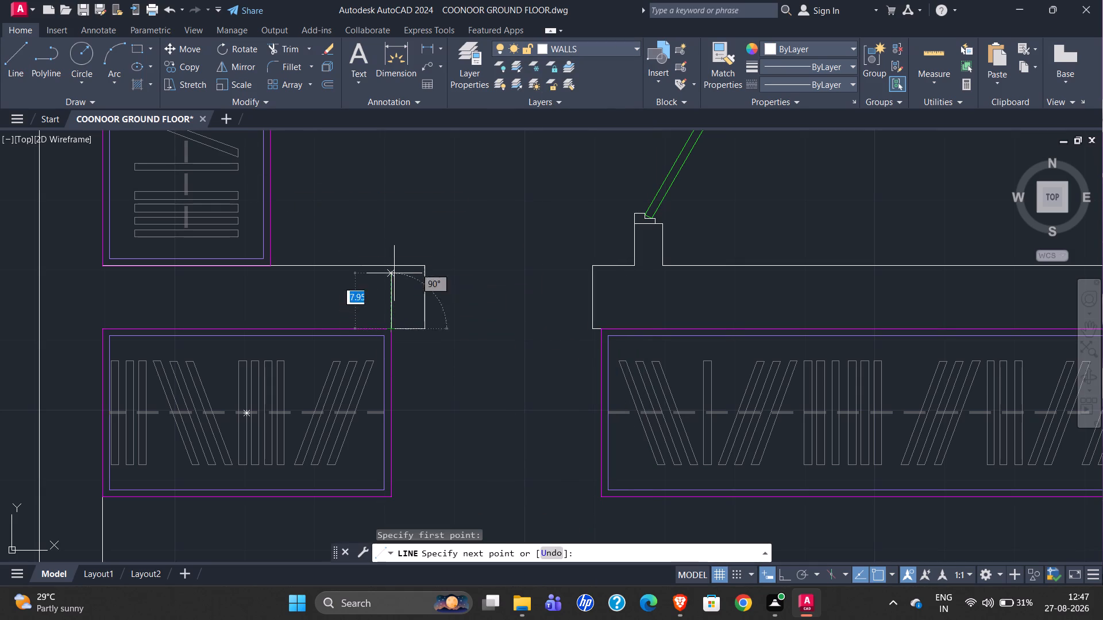
pyautogui.click(394, 265)
pyautogui.press('Escape')
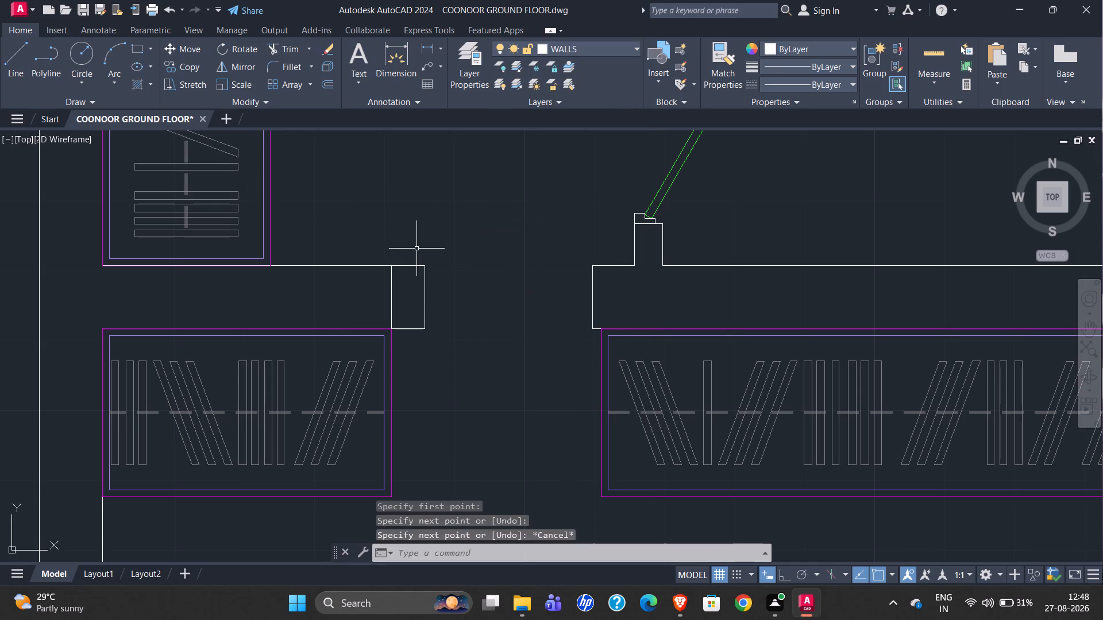
# Trim away the wall stub beyond the new line, including both wall edges and the old end line.
pyautogui.write('TR')
pyautogui.press('Return')
pyautogui.moveTo(414, 234); pyautogui.dragTo(415, 239)
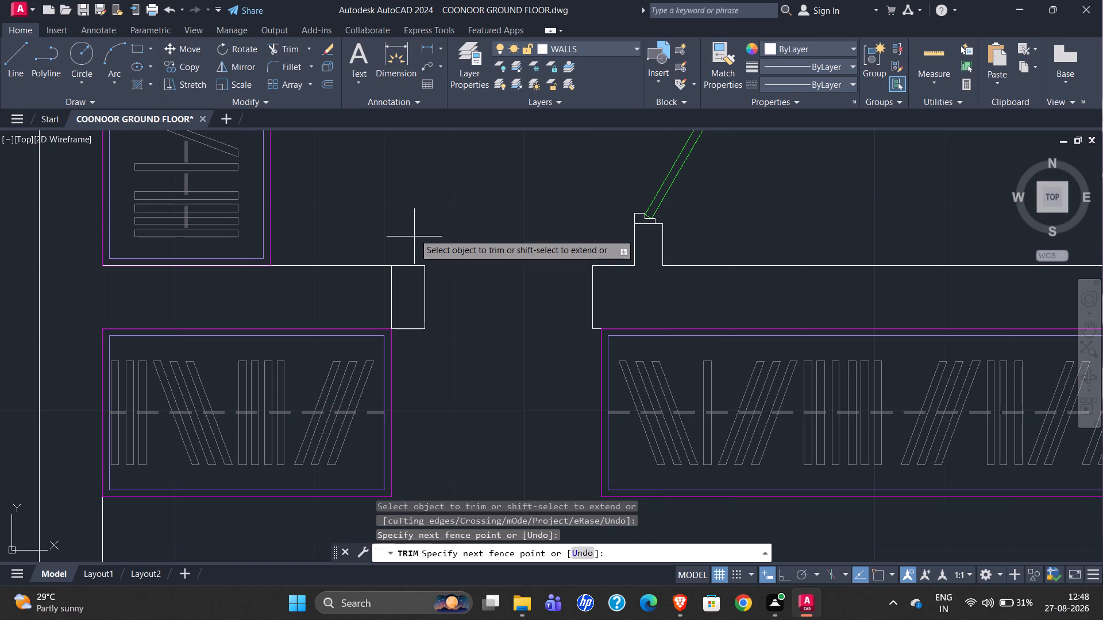
pyautogui.moveTo(415, 239); pyautogui.dragTo(418, 365)
pyautogui.moveTo(423, 327); pyautogui.dragTo(426, 278)
pyautogui.press('Escape')
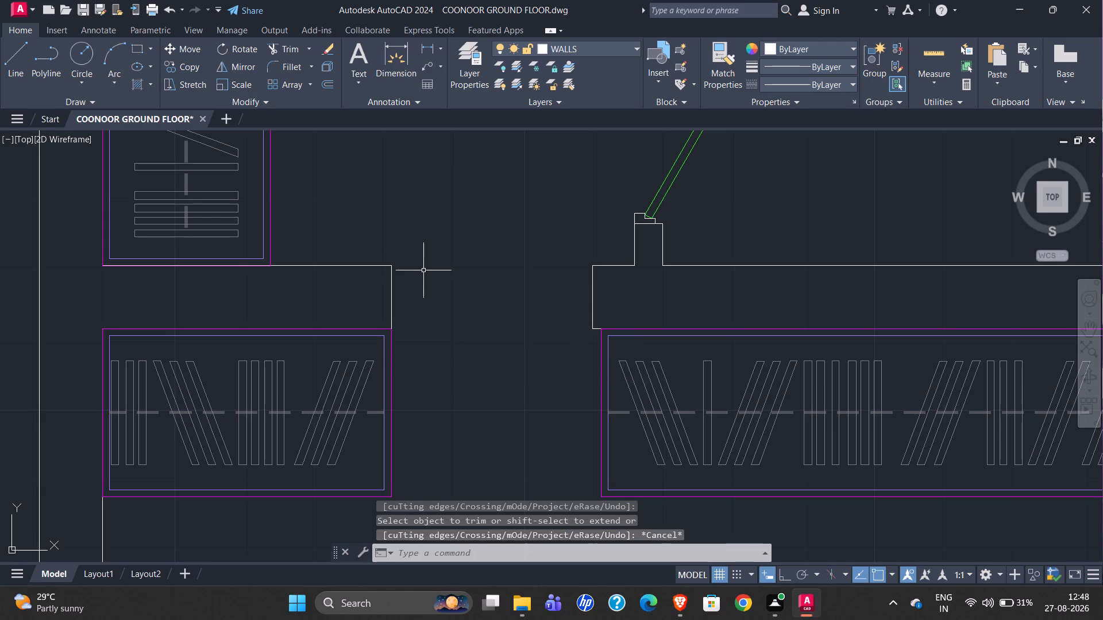
# Move the tall, small and wide wardrobes in the new plan, with their hanging clothes, onto the FUR layer.
pyautogui.scroll(-3, 364, 369)
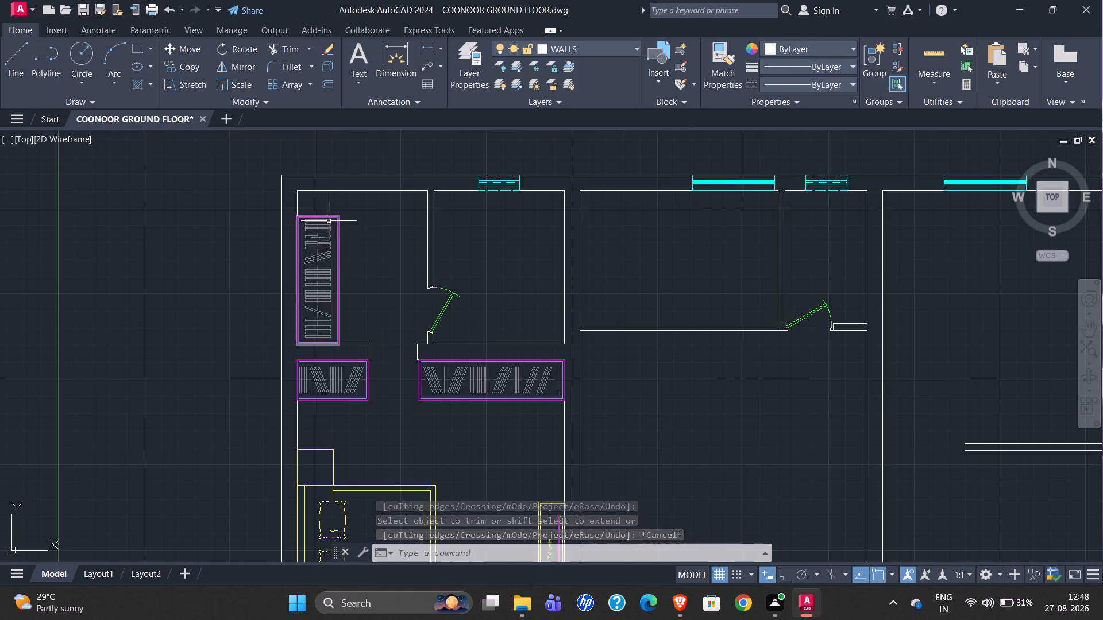
pyautogui.click(287, 211)
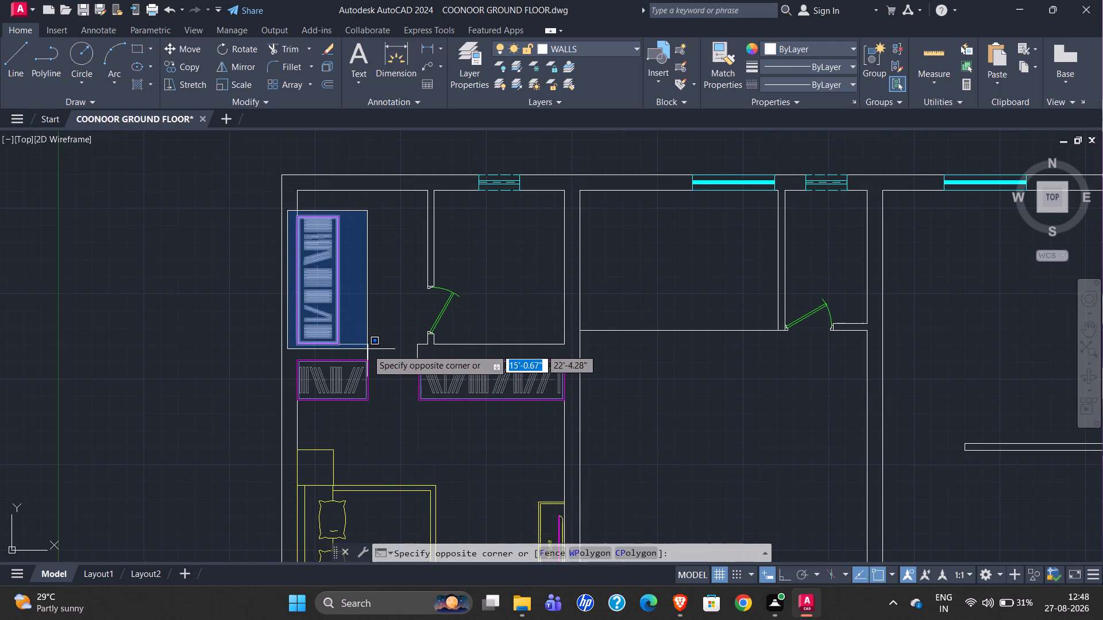
pyautogui.click(367, 349)
pyautogui.scroll(2, 329, 405)
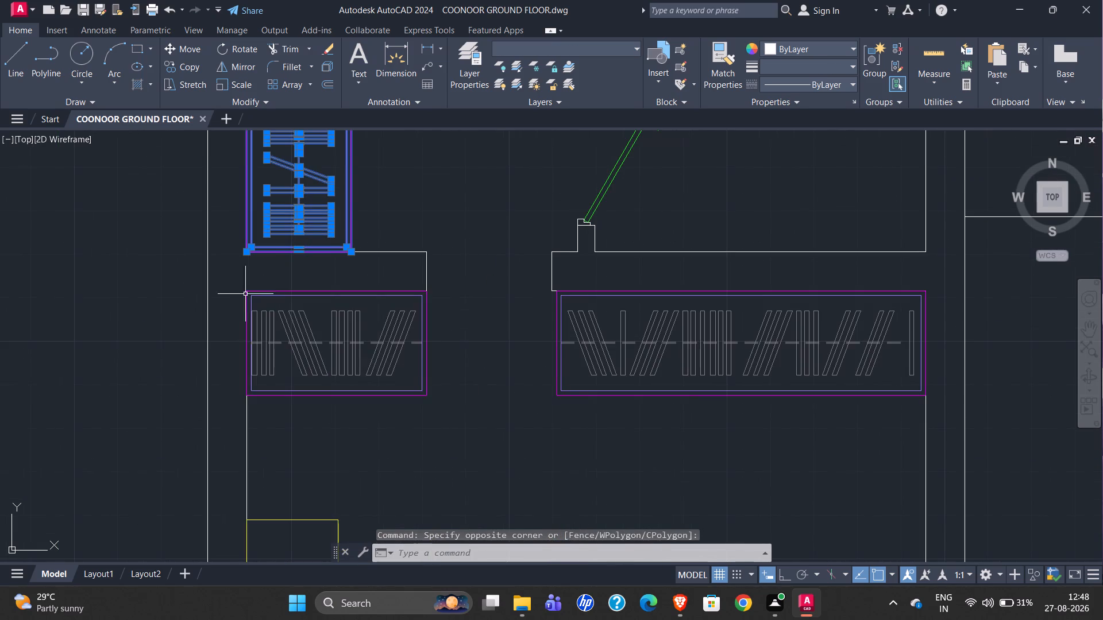
pyautogui.click(232, 276)
pyautogui.click(431, 413)
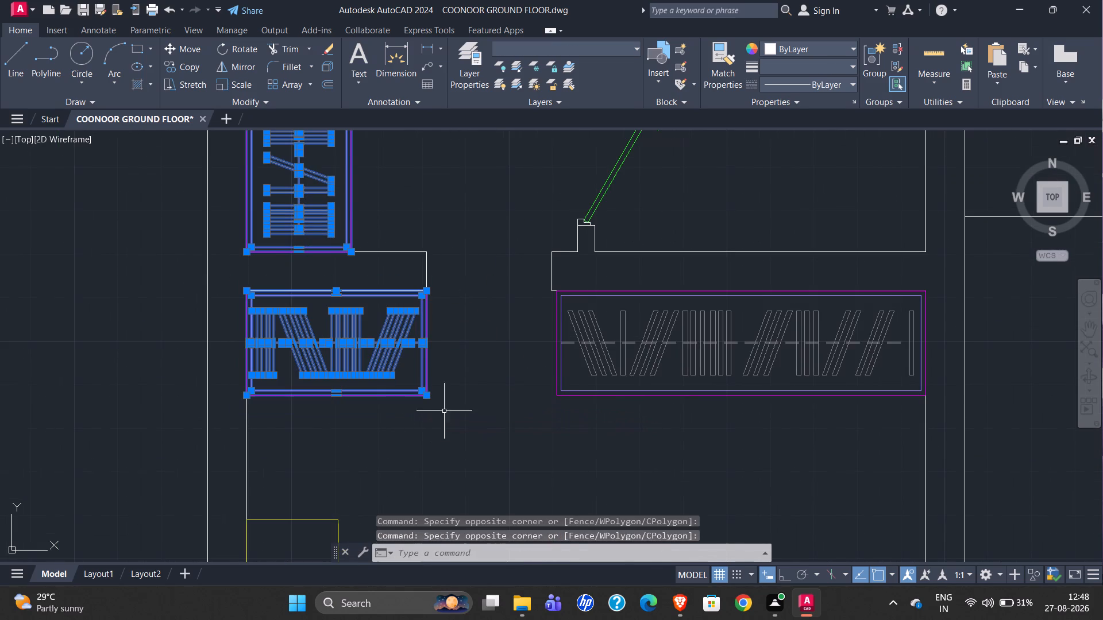
pyautogui.click(542, 284)
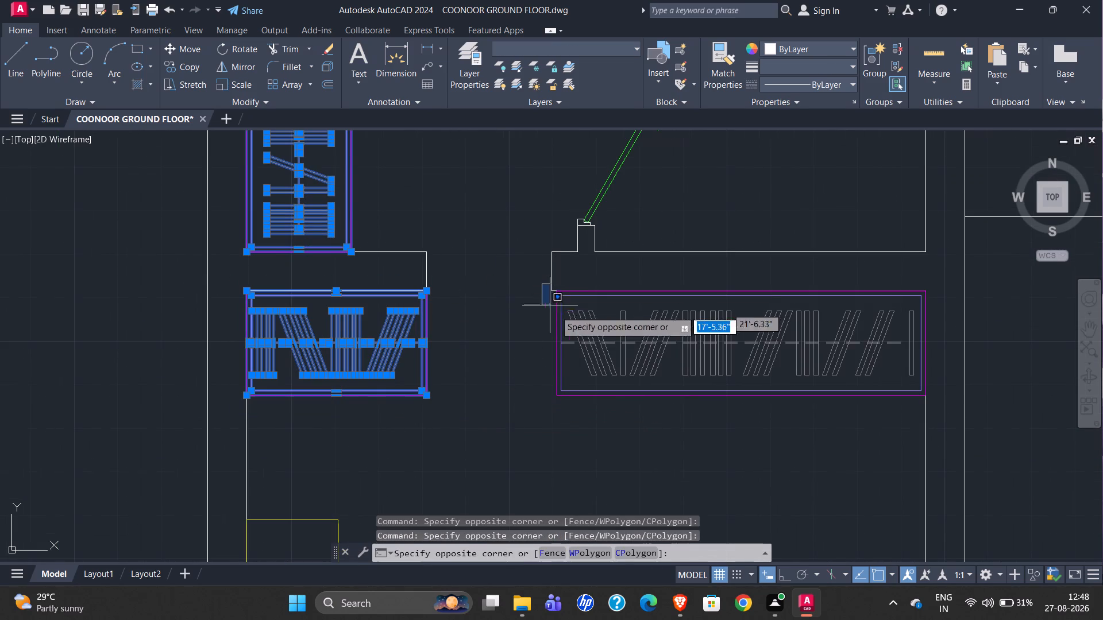
pyautogui.click(940, 401)
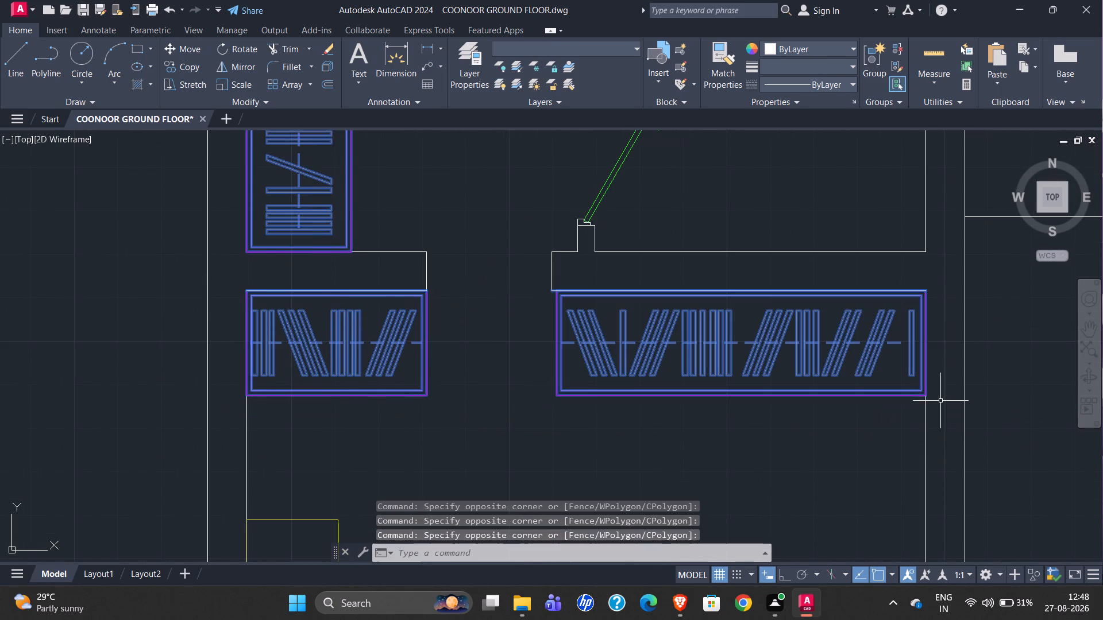
pyautogui.scroll(-1, 436, 358)
pyautogui.click(584, 47)
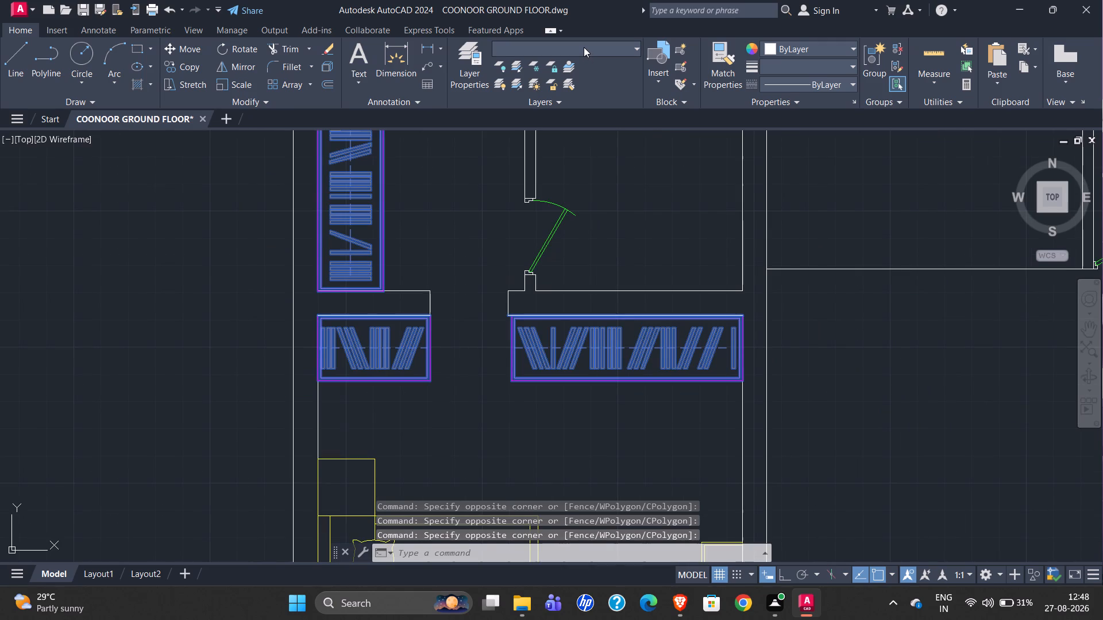
pyautogui.scroll(6, 551, 164)
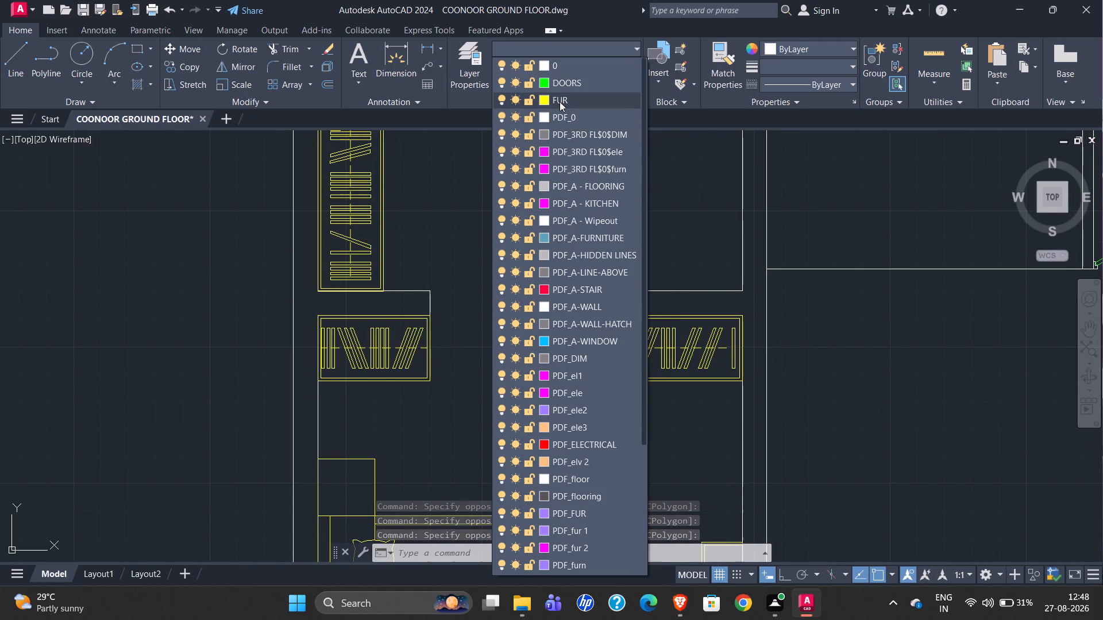
pyautogui.click(560, 102)
pyautogui.scroll(-2, 345, 387)
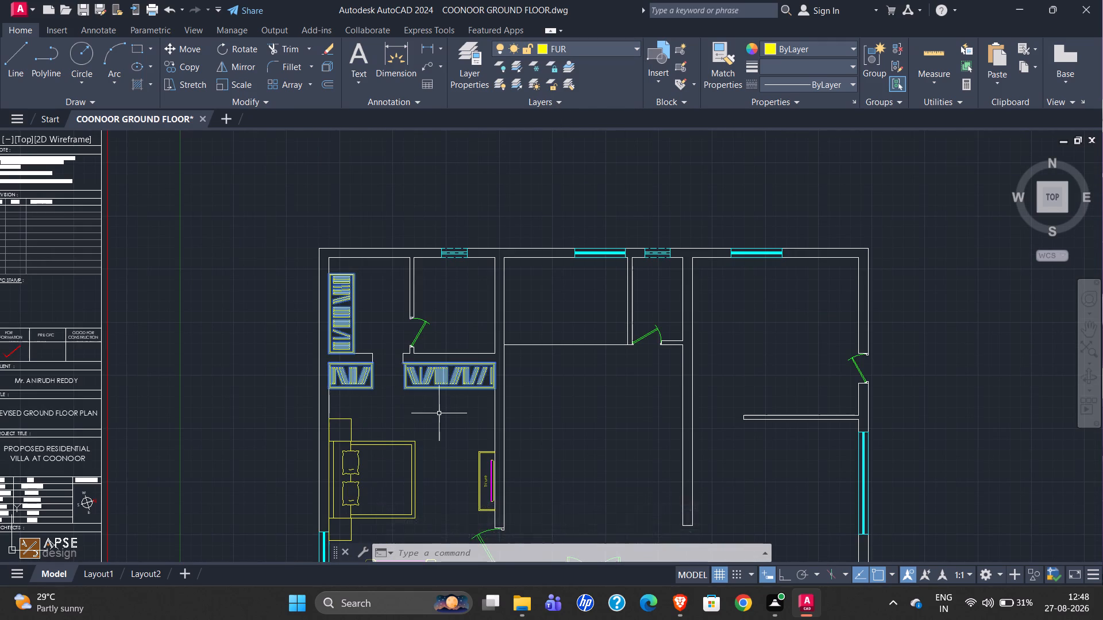
pyautogui.press('Escape')
# Set the colour of the magenta seat lines of the bedroom sofa to ByLayer.
pyautogui.scroll(-1, 388, 296)
pyautogui.scroll(3, 395, 430)
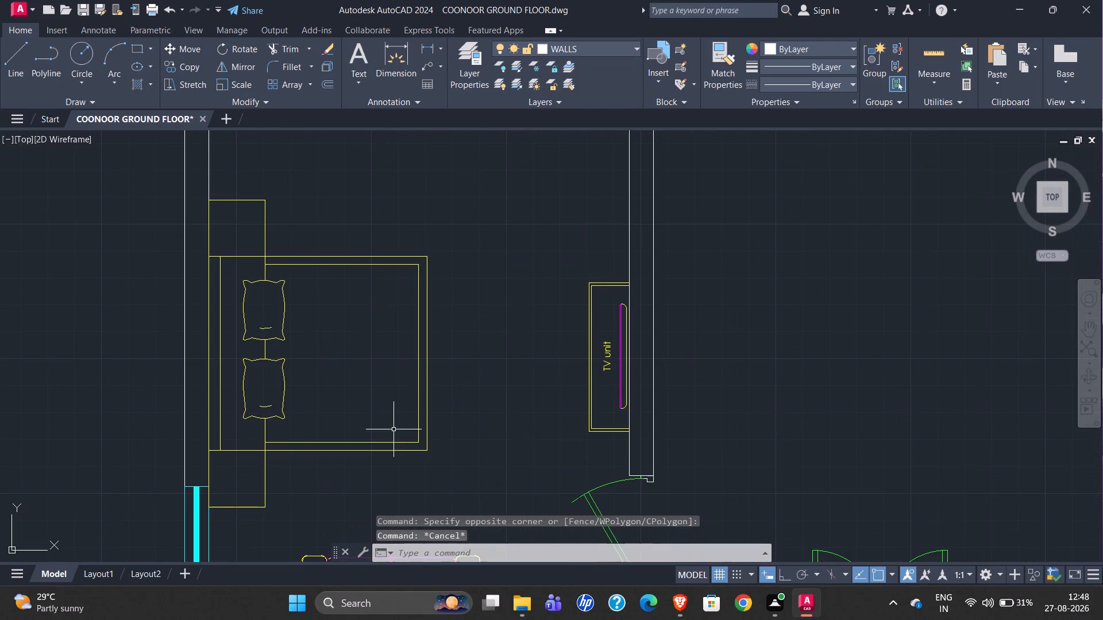
pyautogui.scroll(-1, 326, 349)
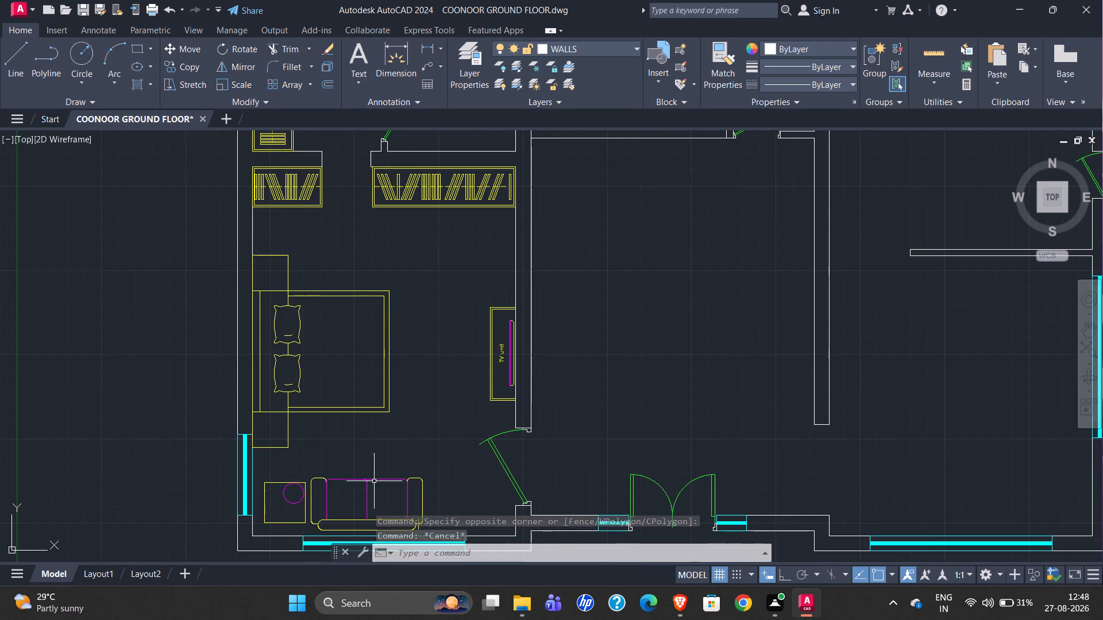
pyautogui.scroll(-1, 329, 354)
pyautogui.scroll(4, 352, 460)
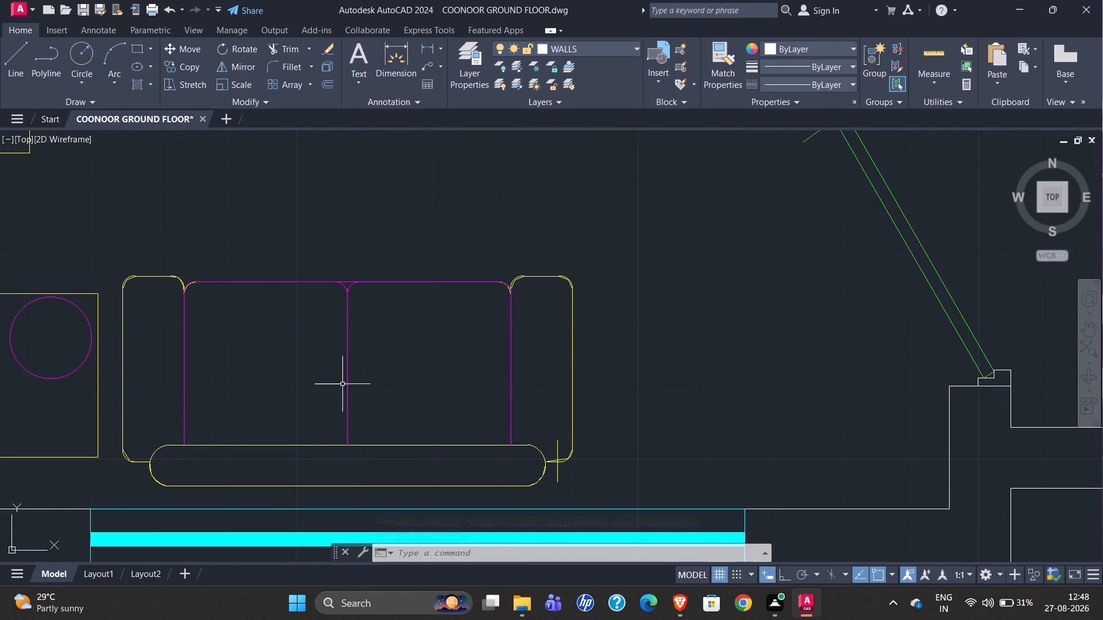
pyautogui.click(172, 228)
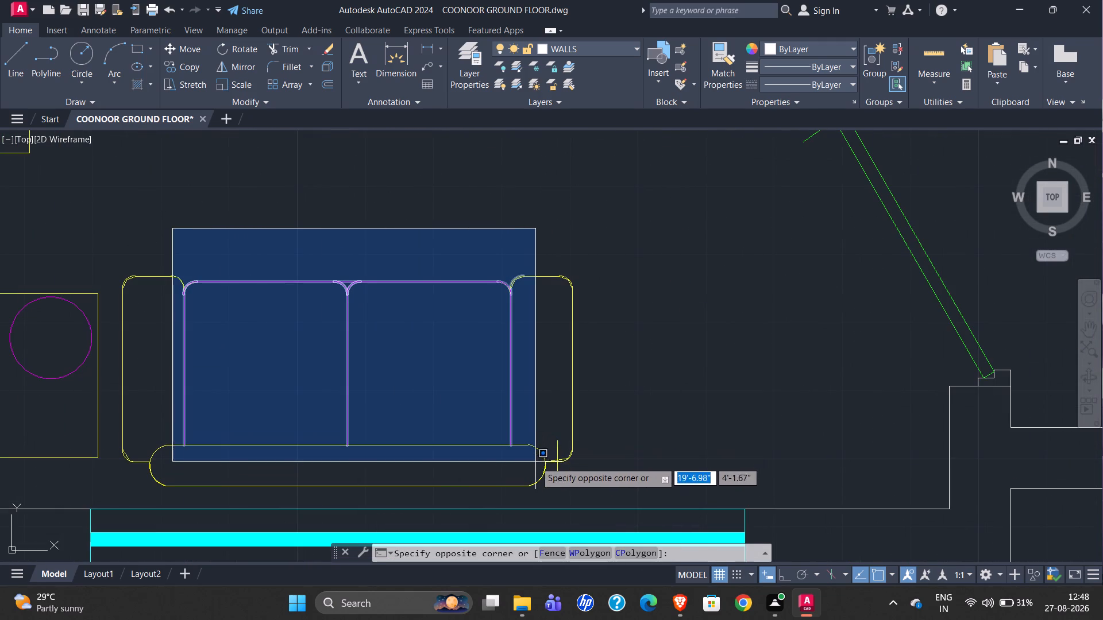
pyautogui.click(561, 478)
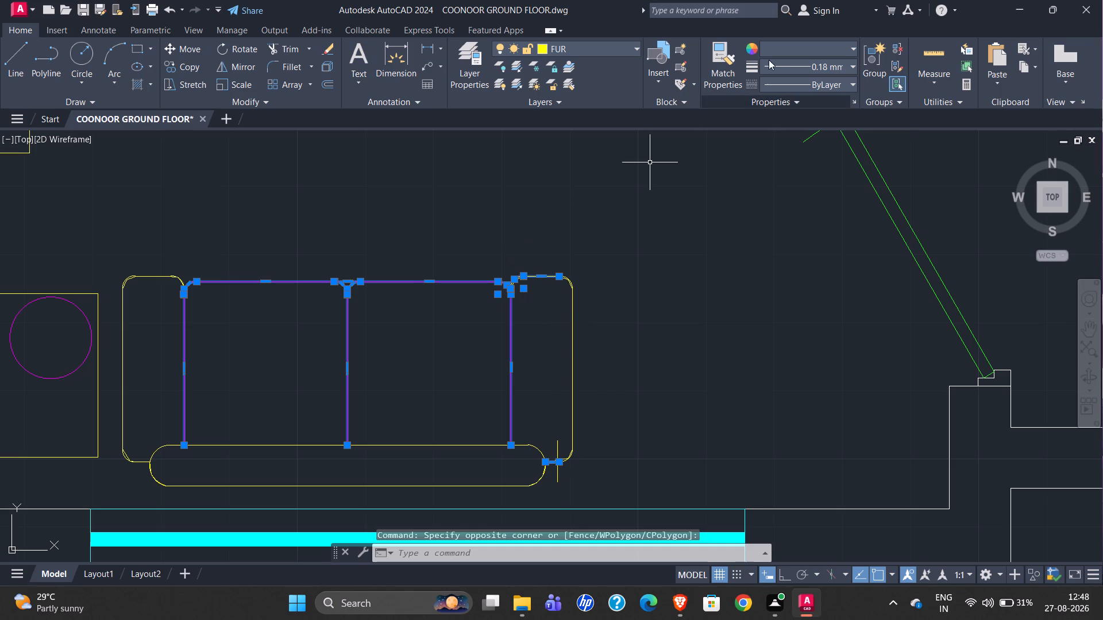
pyautogui.click(793, 46)
pyautogui.click(791, 64)
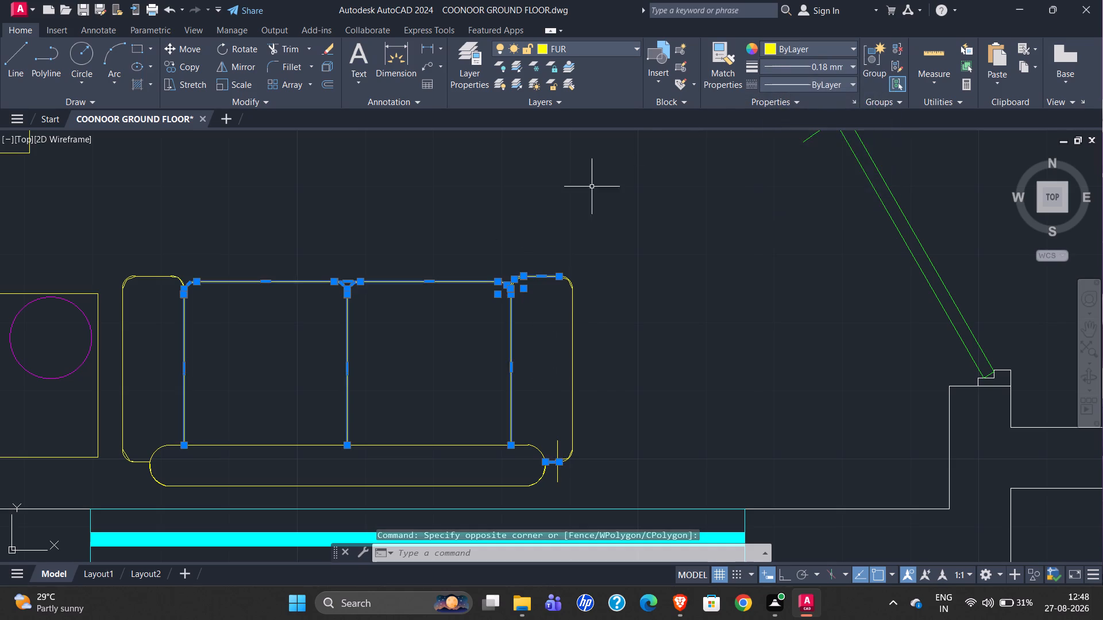
# Set the colour of the circle on the side table beside the sofa to ByLayer.
pyautogui.scroll(-1, 515, 272)
pyautogui.click(241, 330)
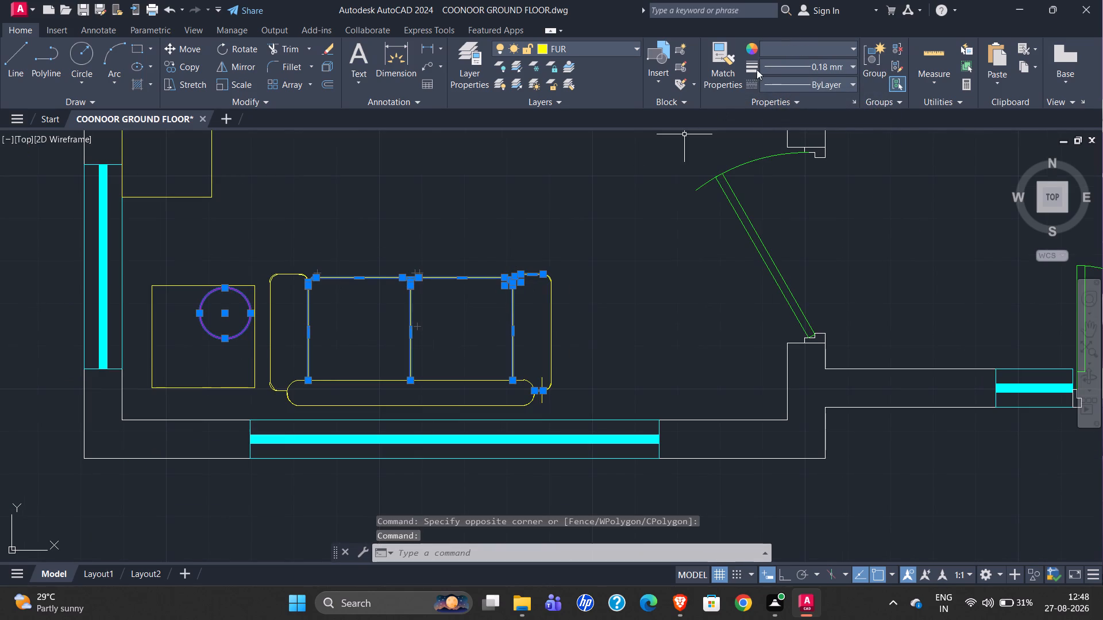
pyautogui.click(784, 44)
pyautogui.click(786, 64)
# Set the colour of the magenta television line in the bedroom's TV unit to ByLayer.
pyautogui.scroll(-3, 453, 308)
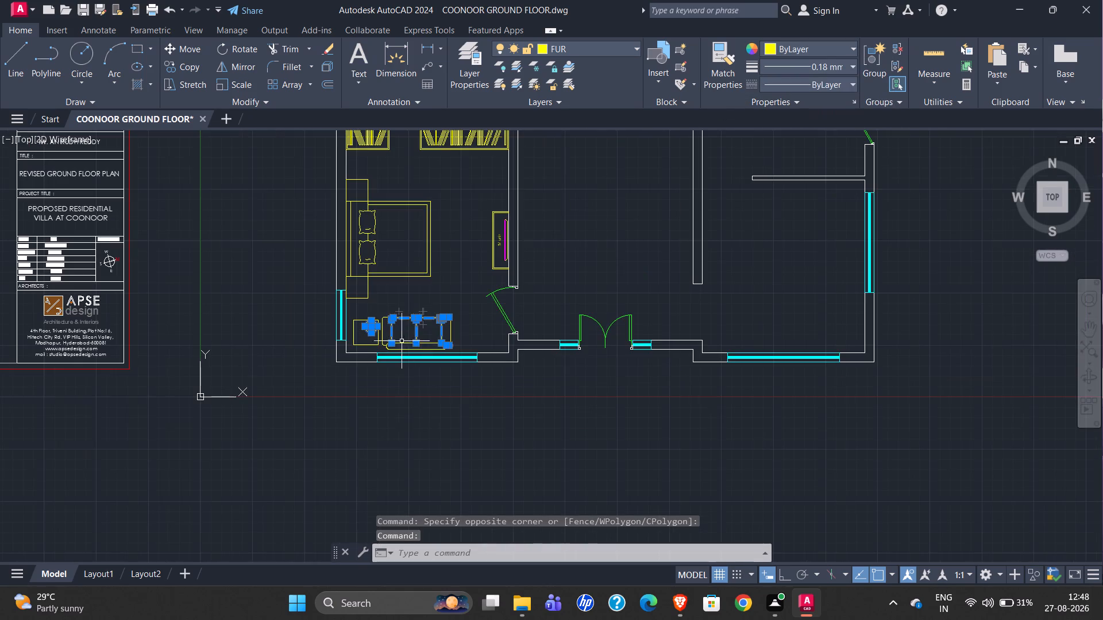
pyautogui.scroll(3, 523, 229)
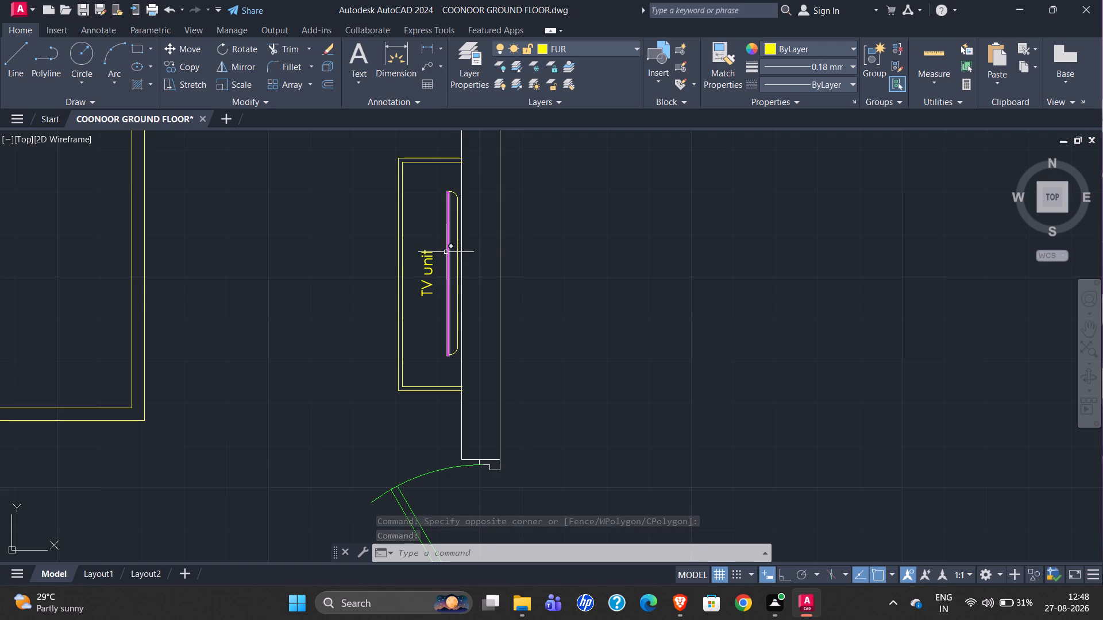
pyautogui.press('Escape')
pyautogui.click(448, 243)
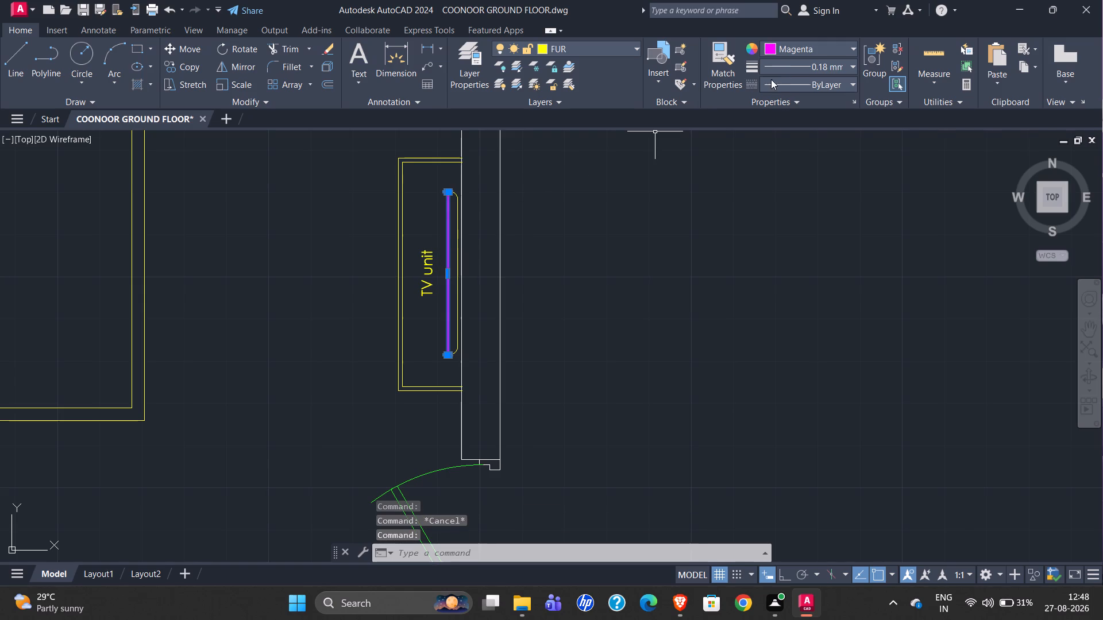
pyautogui.click(798, 48)
pyautogui.click(792, 66)
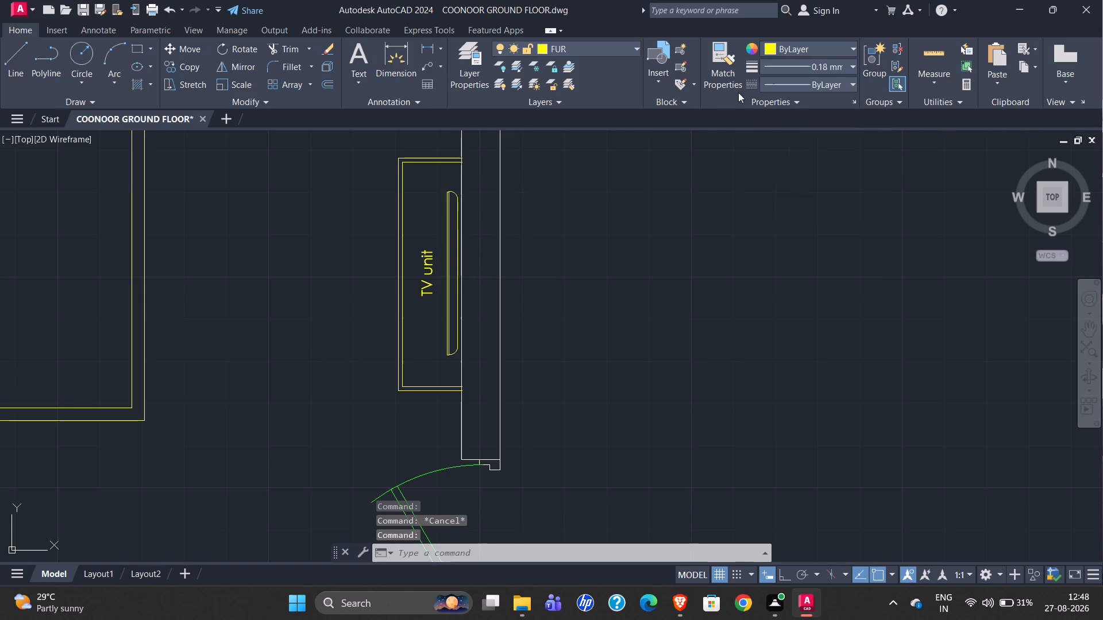
pyautogui.scroll(-4, 402, 262)
pyautogui.press('Escape')
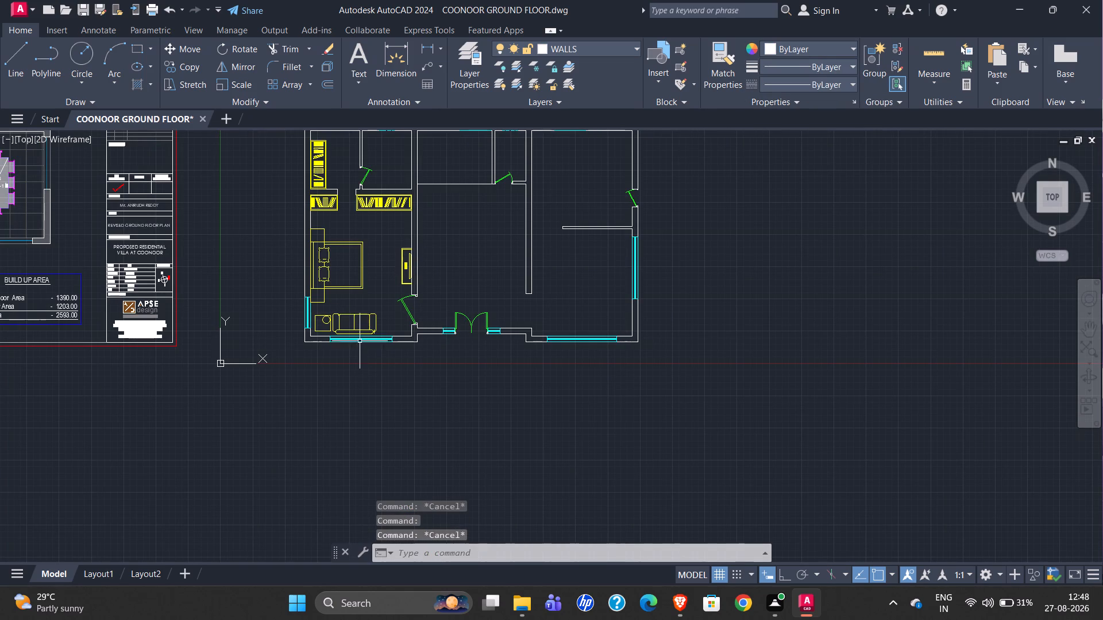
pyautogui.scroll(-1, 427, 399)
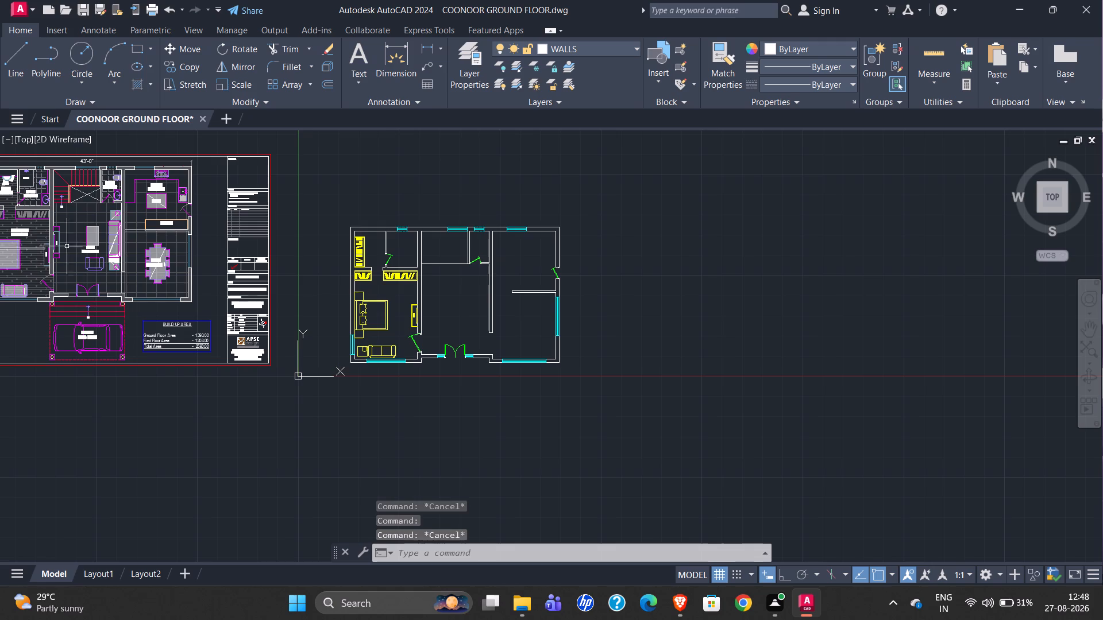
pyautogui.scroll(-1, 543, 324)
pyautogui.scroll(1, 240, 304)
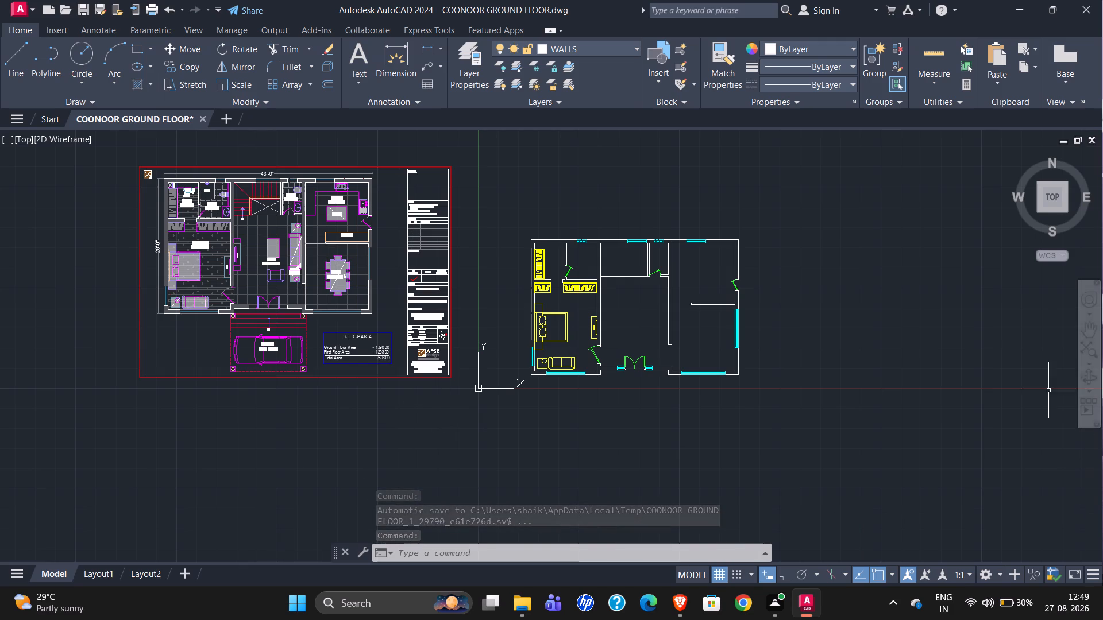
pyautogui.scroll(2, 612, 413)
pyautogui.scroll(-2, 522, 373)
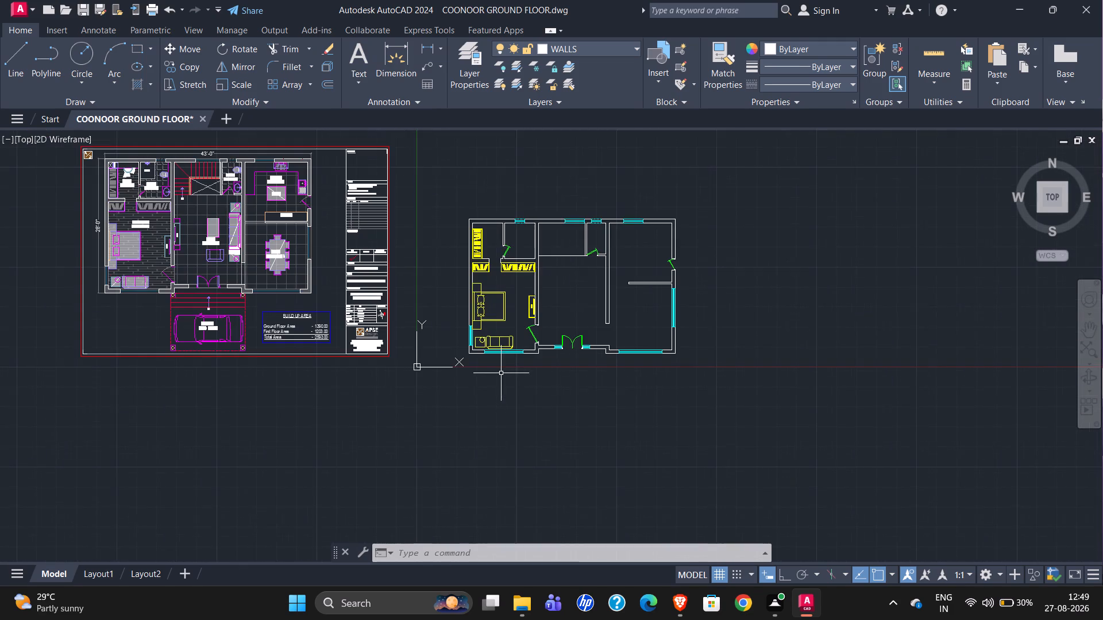